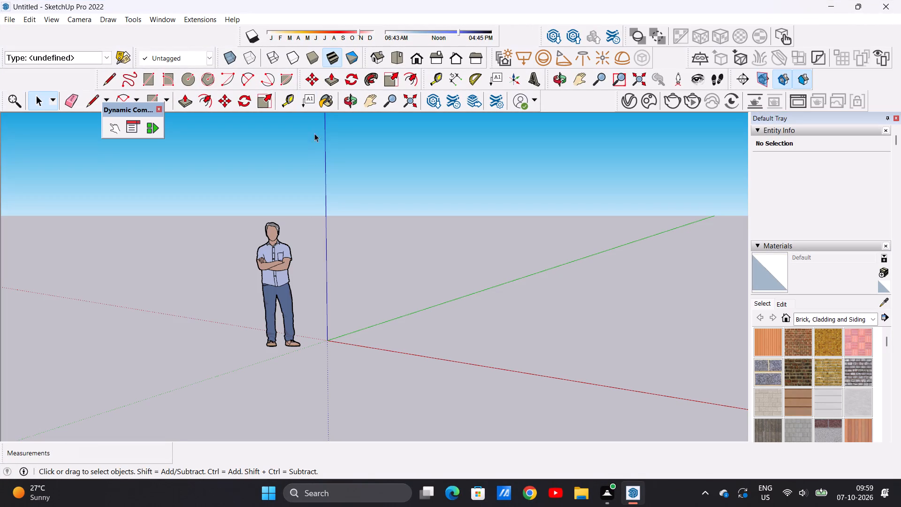
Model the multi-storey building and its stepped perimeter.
In top view, draw a rectangle about 11' 5 1/2" by 7' 6 1/4" on the ground plane between the red and green axes.
left_click(400, 59)
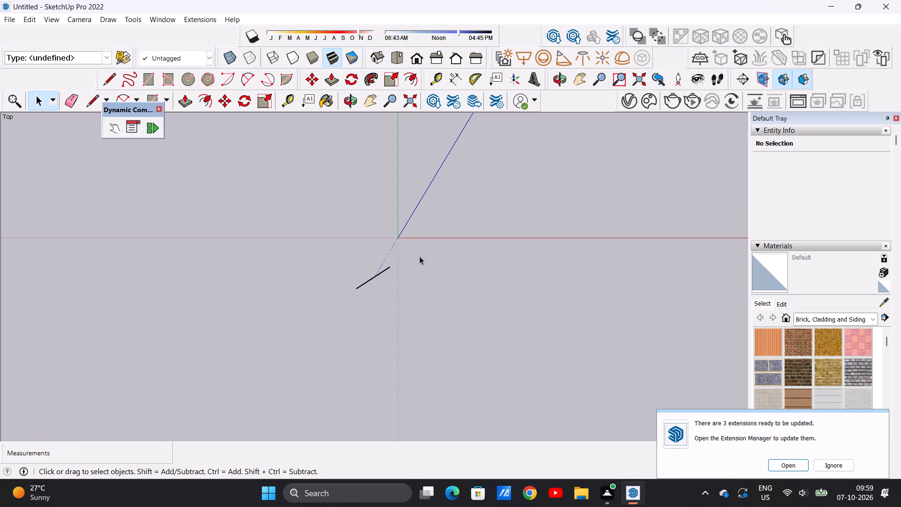
scroll(691, 165, "up", 12)
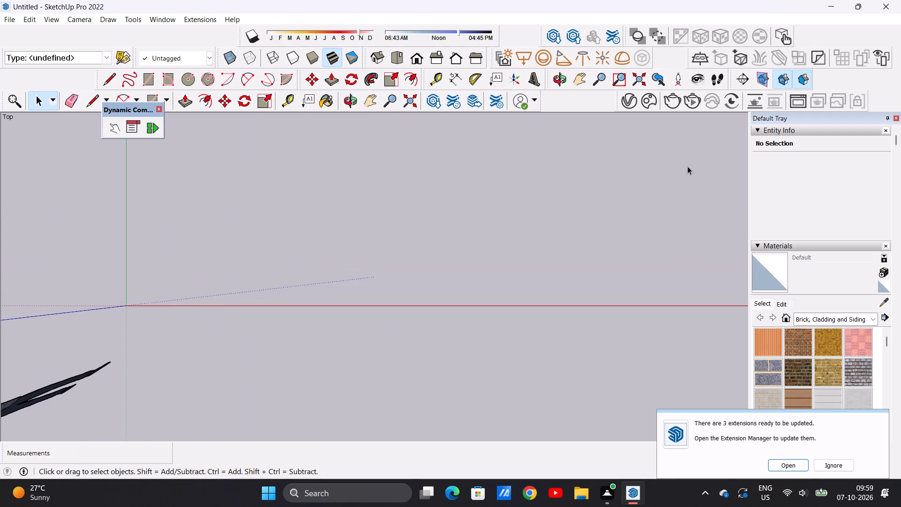
scroll(687, 166, "up", 1)
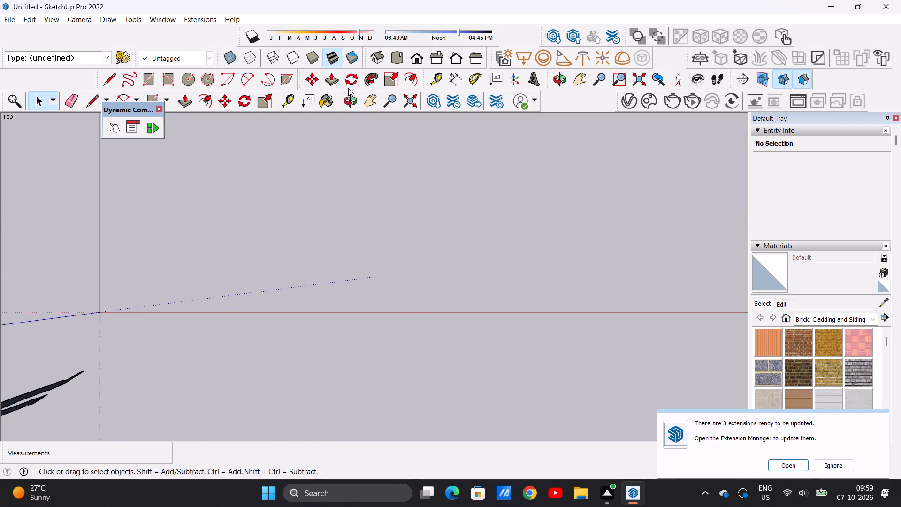
left_click(363, 99)
left_click_drag(101, 311, 11, 406)
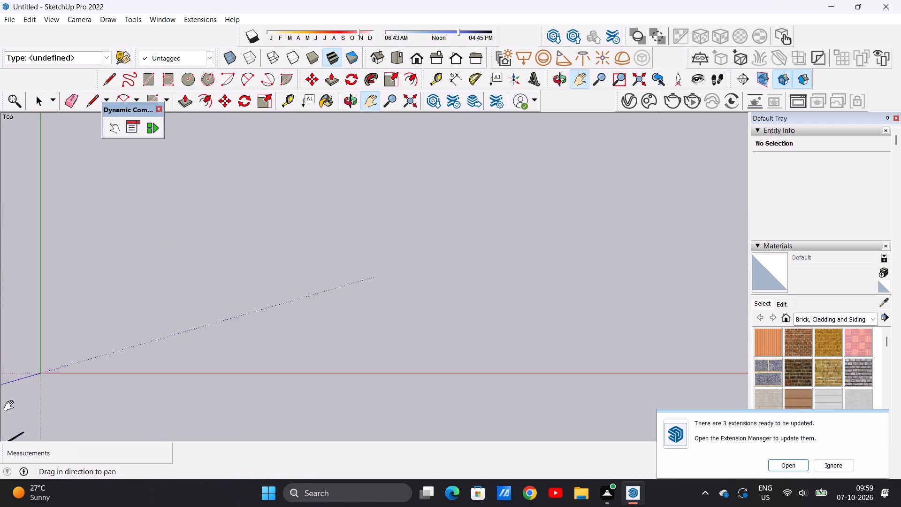
left_click_drag(11, 406, 10, 457)
left_click_drag(41, 405, 19, 430)
key("space")
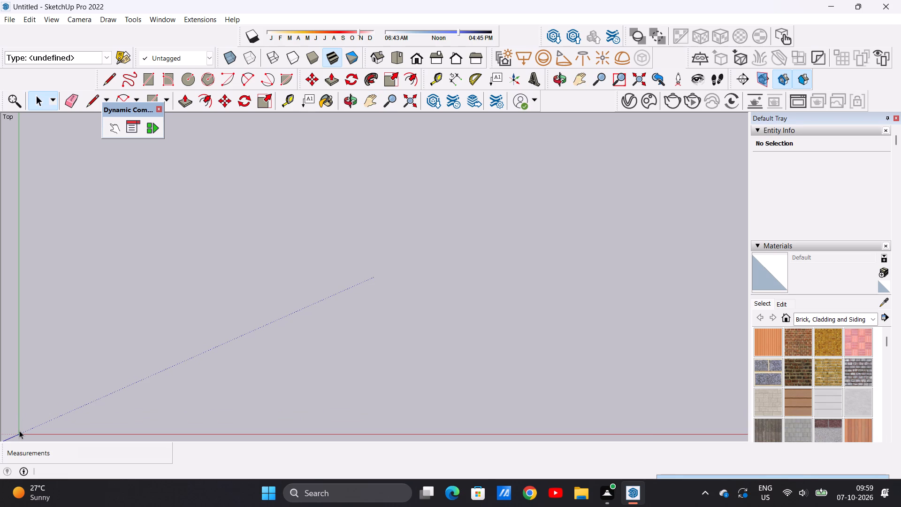
left_click(152, 80)
left_click(177, 135)
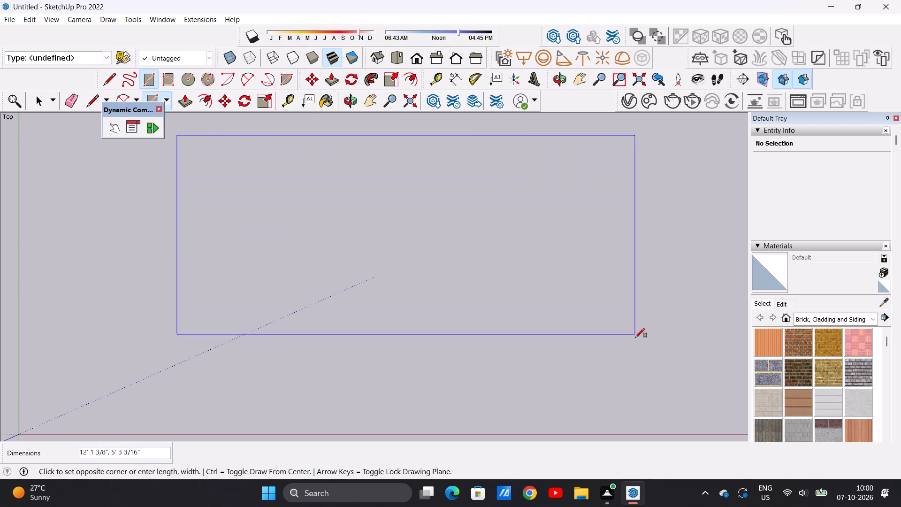
left_click(610, 420)
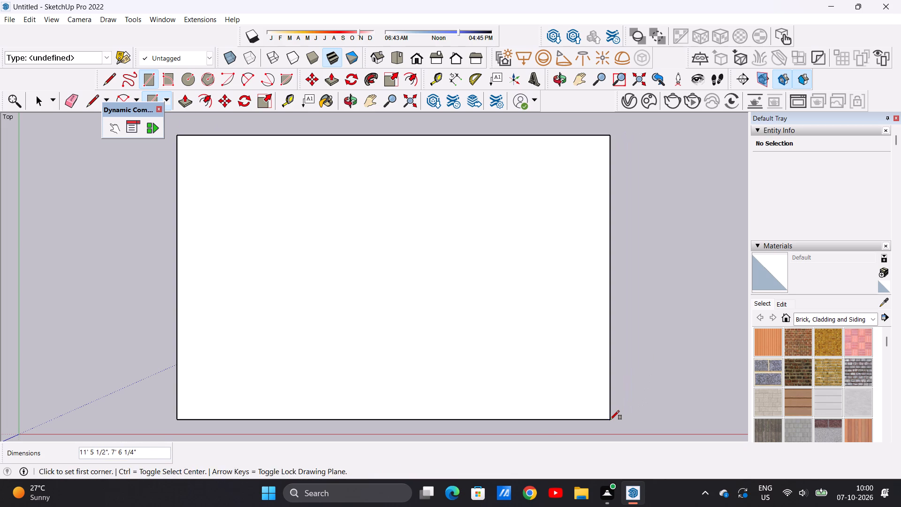
key("space")
Move the whole rectangle by its upper-right corner diagonally away from the origin, between the positive red and green axes.
scroll(399, 292, "down", 17)
scroll(311, 310, "up", 1)
scroll(311, 310, "down", 5)
scroll(582, 196, "up", 2)
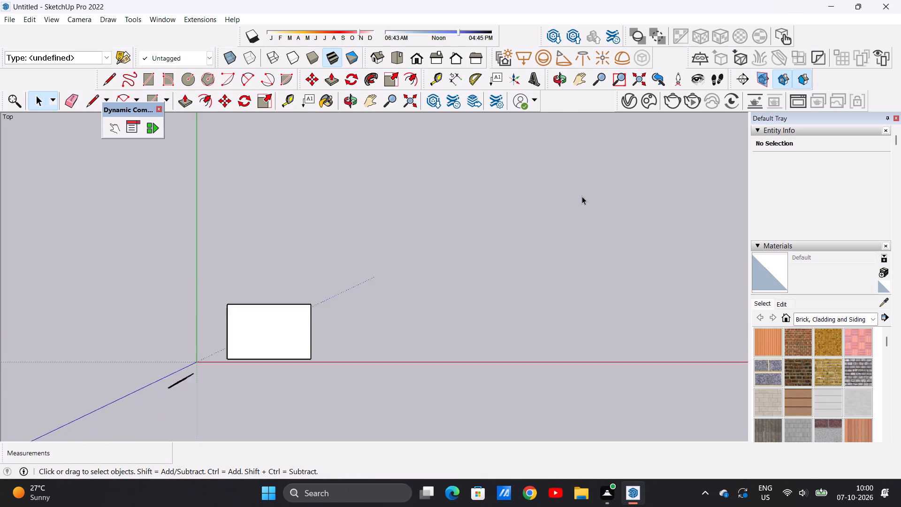
scroll(582, 196, "up", 4)
triple_click(213, 351)
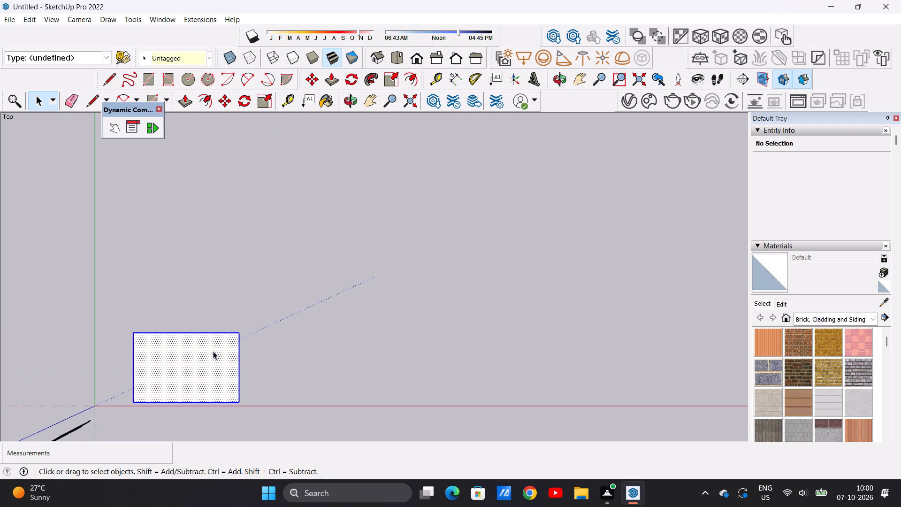
key("m")
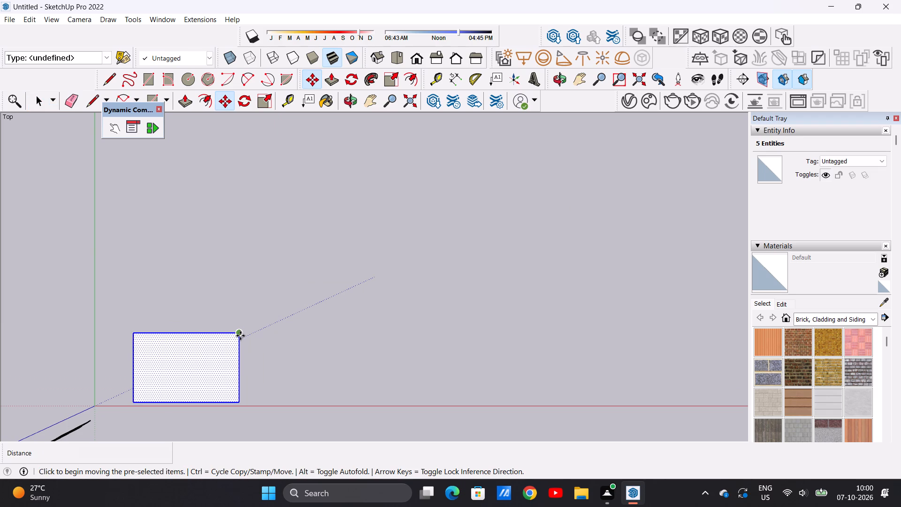
left_click(240, 336)
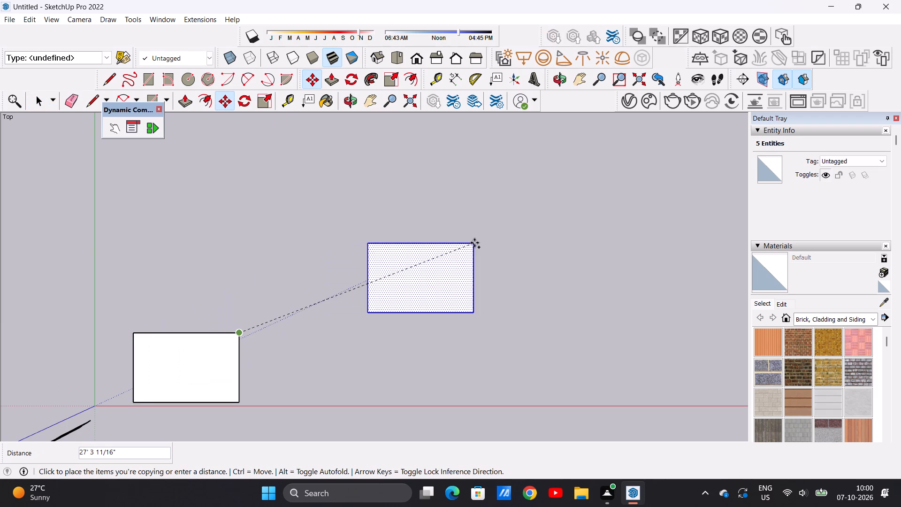
left_click(455, 214)
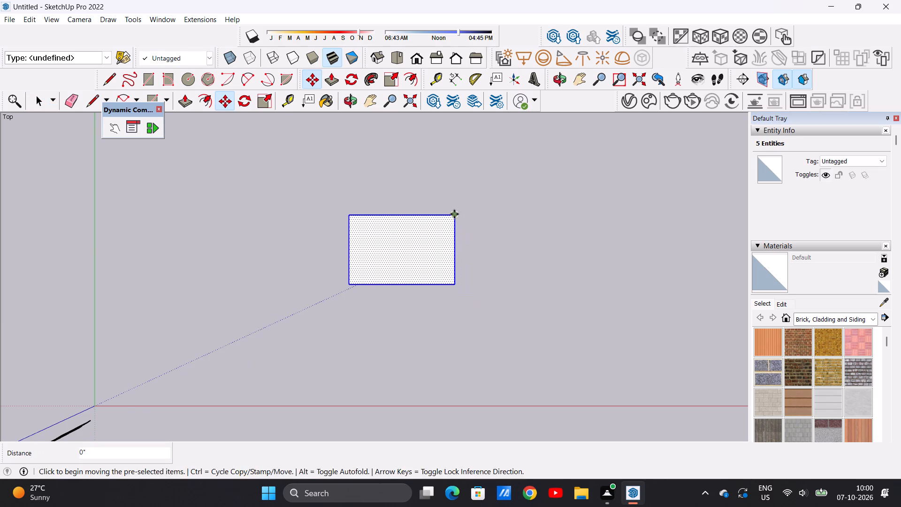
key("space")
left_click(550, 227)
Draw an adjoining rectangle about 11' 5 1/2" by 3' 3" on the upper edge of the existing rectangle, spanning its full width.
scroll(515, 124, "up", 6)
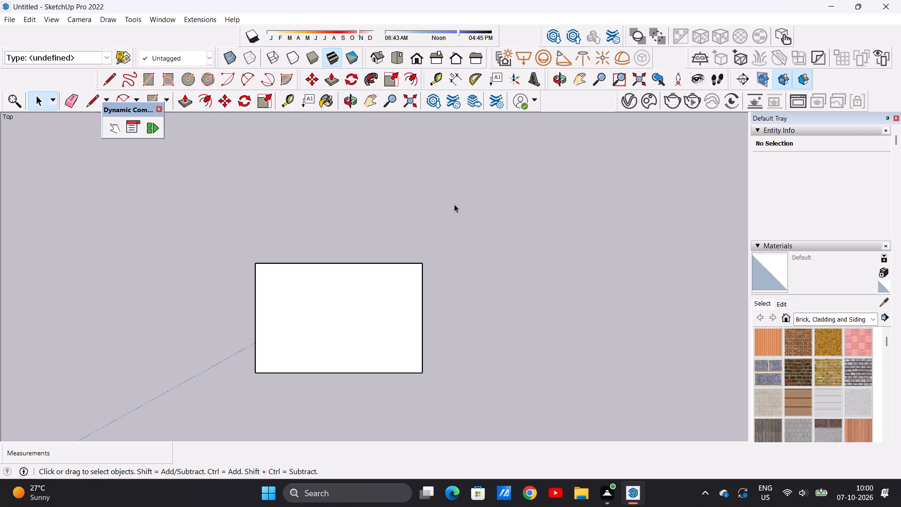
key("r")
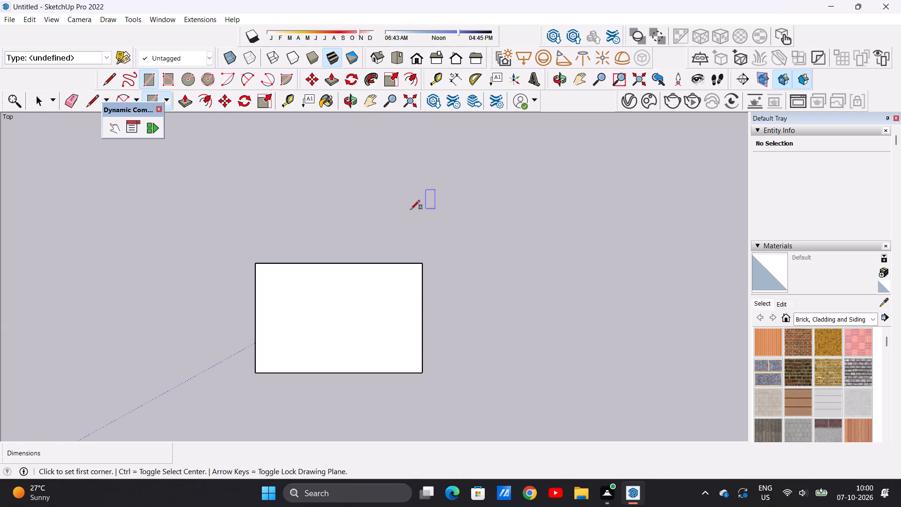
left_click(258, 262)
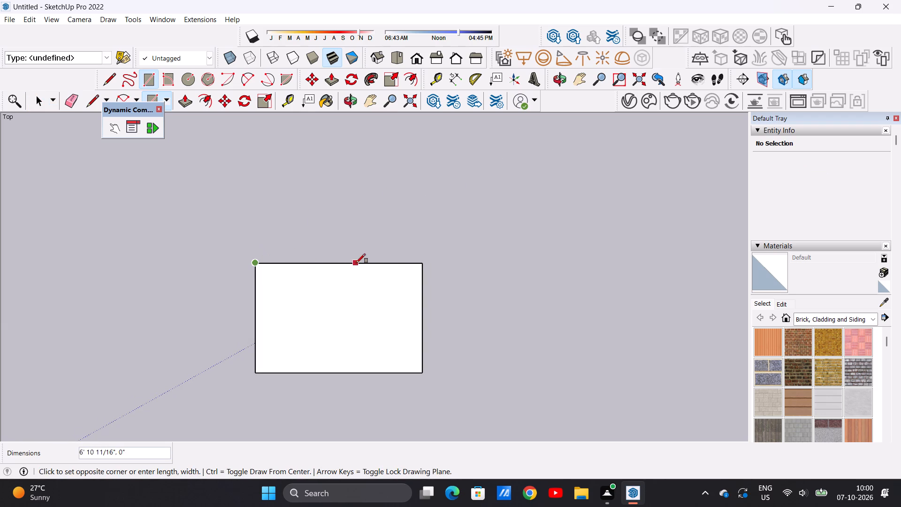
left_click(423, 266)
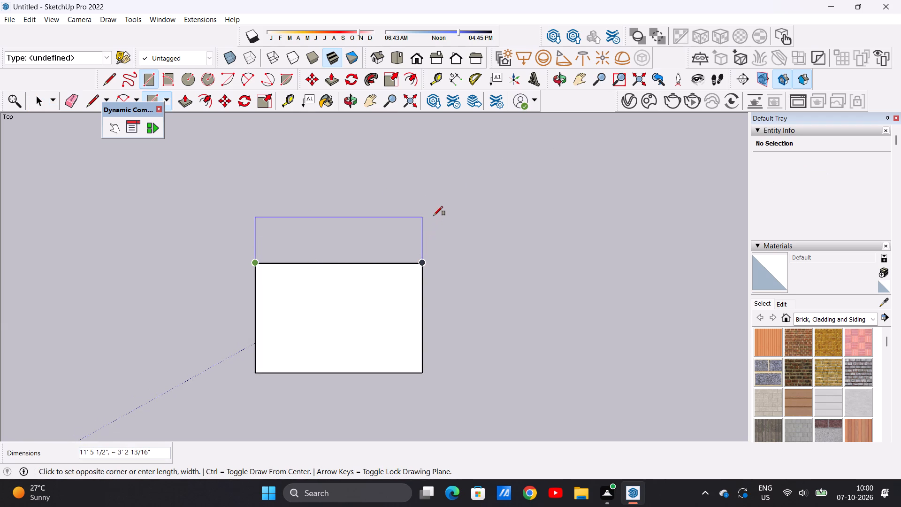
left_click(434, 215)
Draw a rectangle against the right edge of the two stacked rectangles, matching their combined depth of about 10' 9 7/16".
left_click(420, 216)
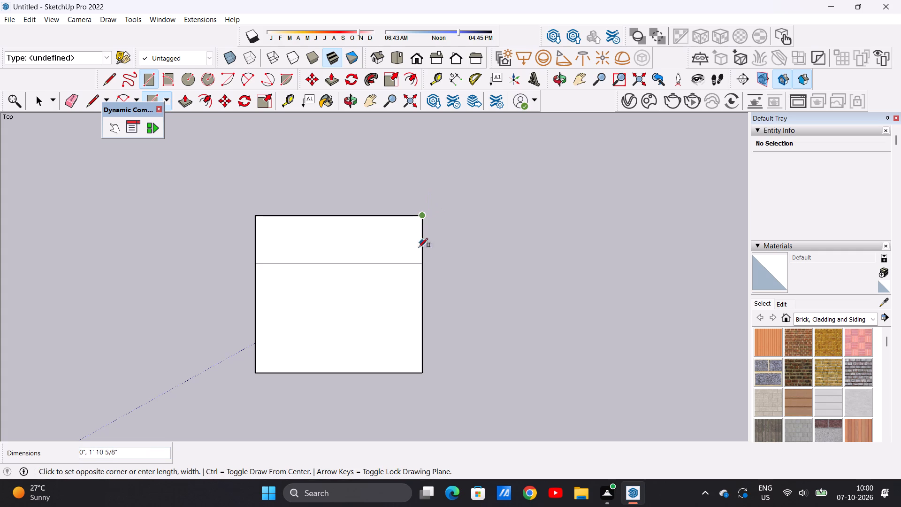
left_click(423, 369)
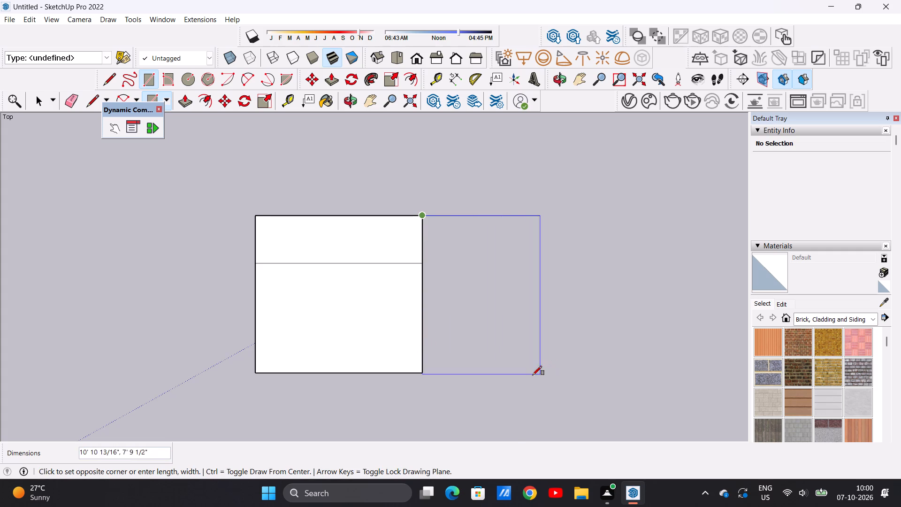
left_click(424, 374)
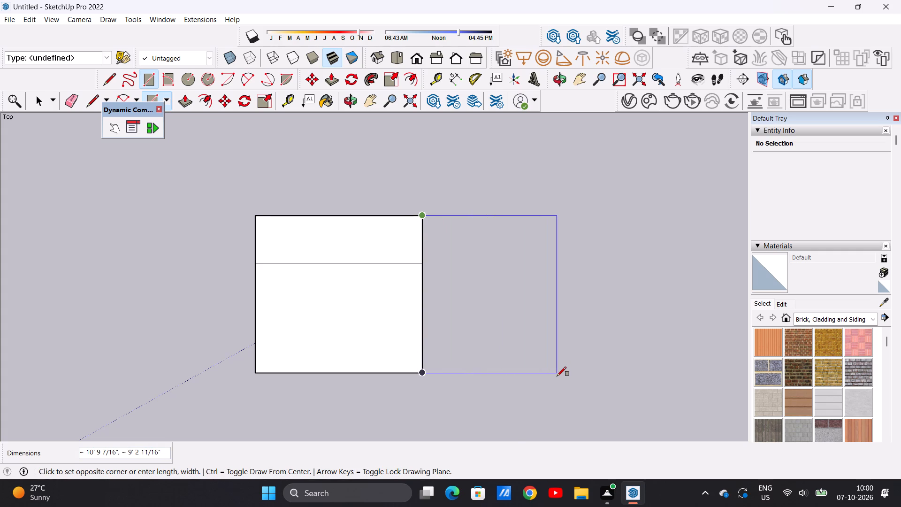
left_click(569, 378)
key("space")
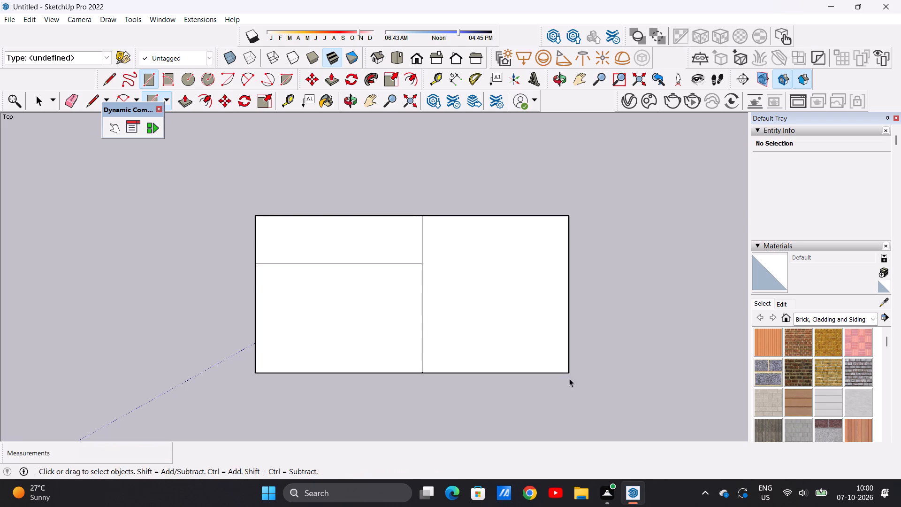
Erase the horizontal and vertical dividing edges inside the shape to merge the three rectangles into one face.
key("r")
key("space")
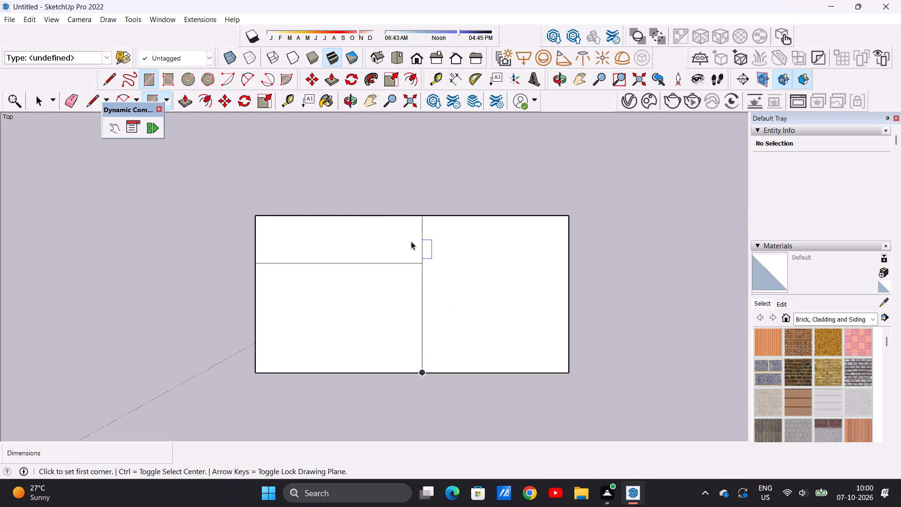
key("space")
key("e")
left_click_drag(412, 257, 441, 262)
left_click_drag(420, 257, 420, 261)
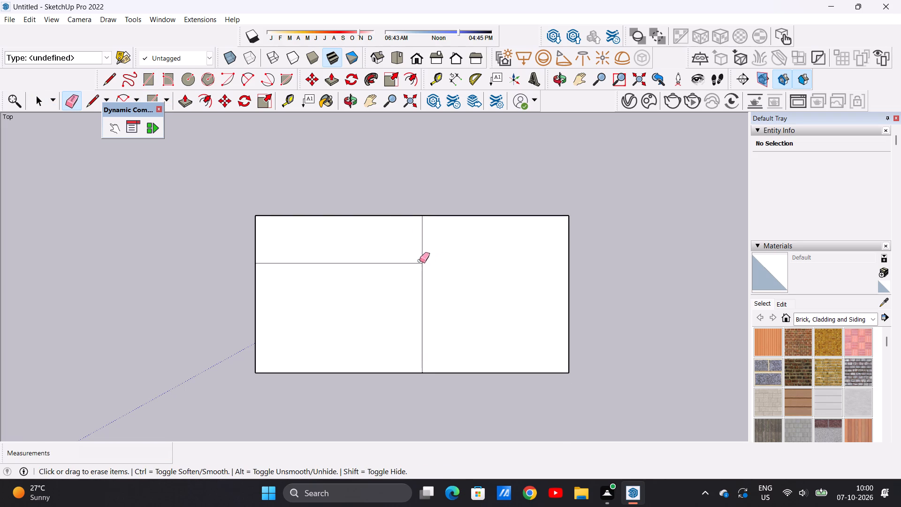
left_click_drag(420, 261, 427, 276)
left_click_drag(432, 248, 415, 247)
scroll(385, 282, "down", 11)
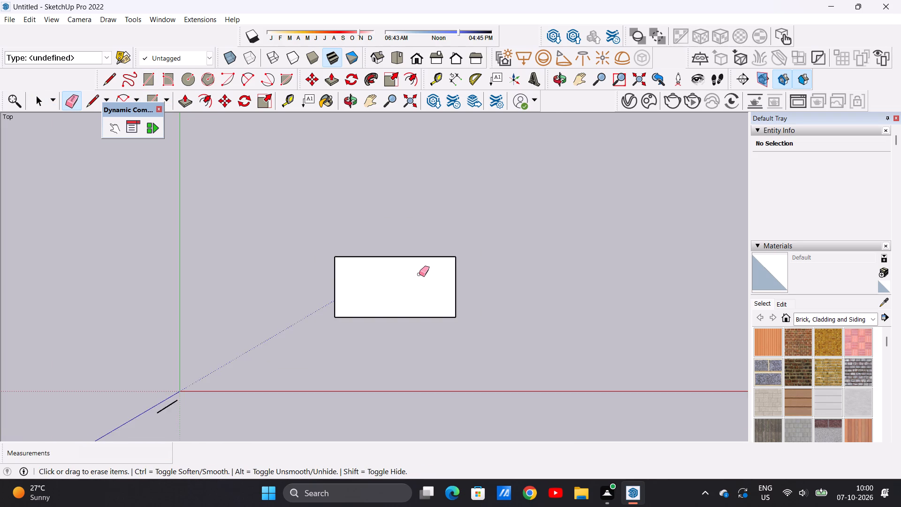
scroll(419, 274, "up", 9)
key("space")
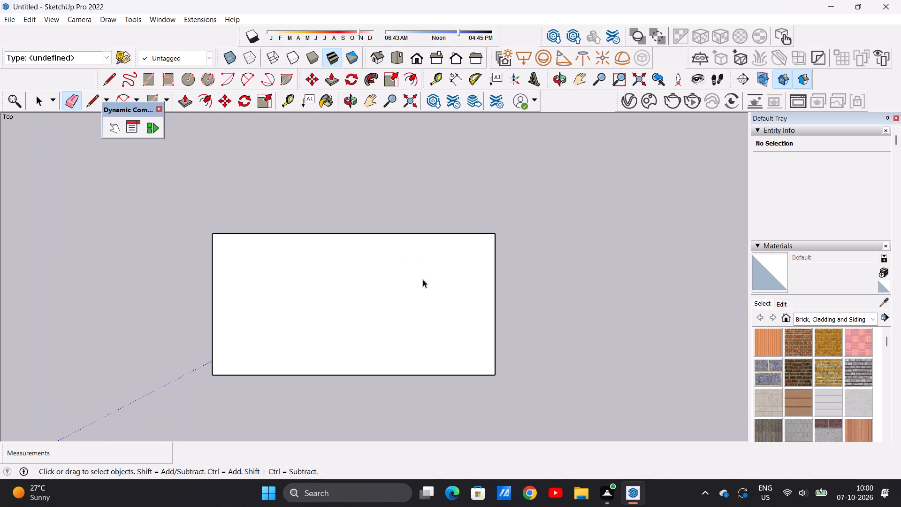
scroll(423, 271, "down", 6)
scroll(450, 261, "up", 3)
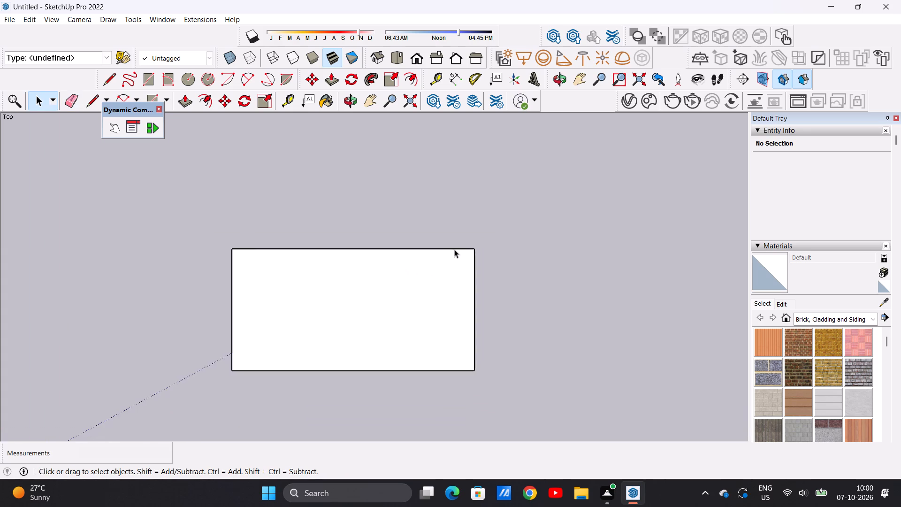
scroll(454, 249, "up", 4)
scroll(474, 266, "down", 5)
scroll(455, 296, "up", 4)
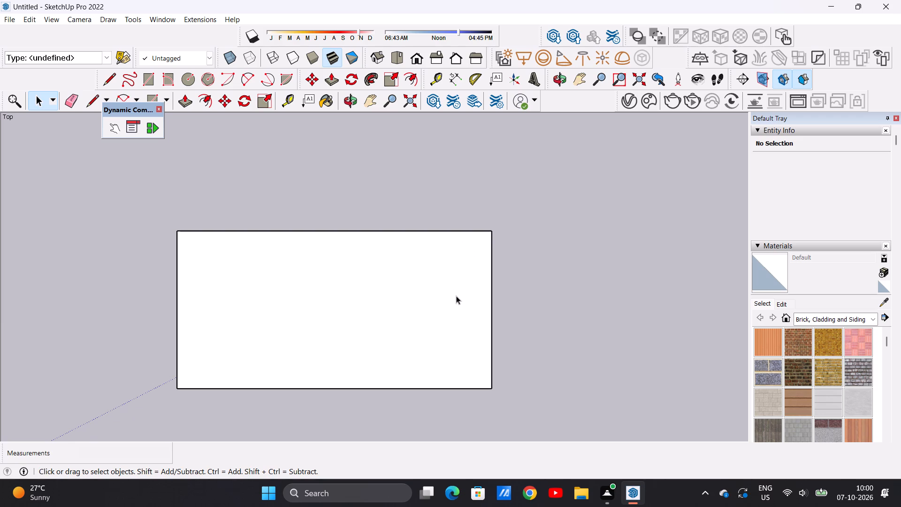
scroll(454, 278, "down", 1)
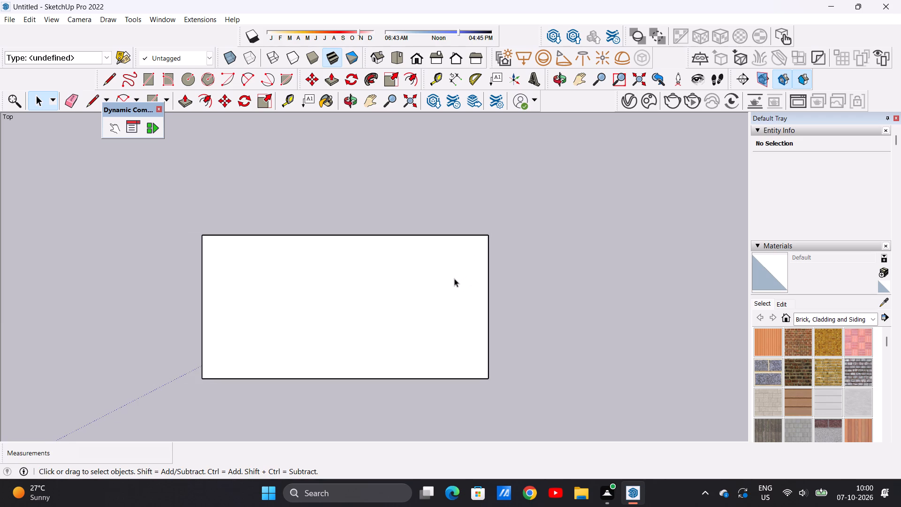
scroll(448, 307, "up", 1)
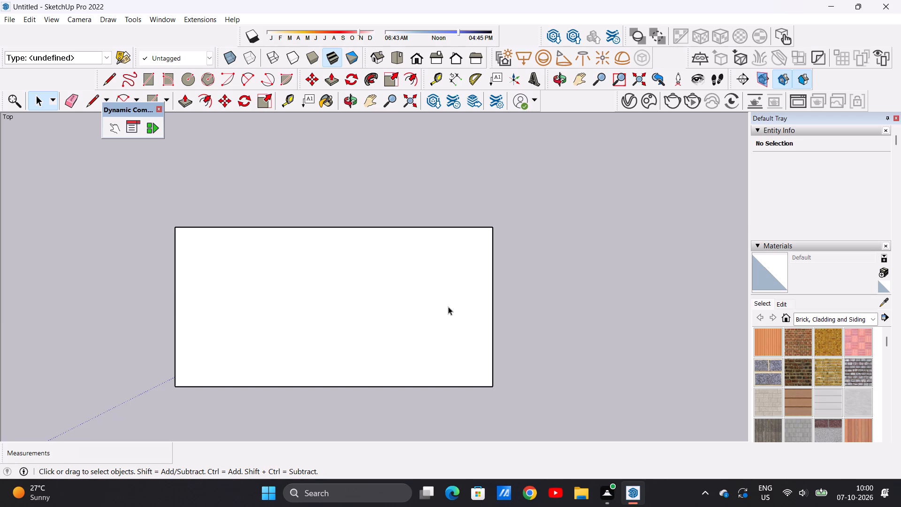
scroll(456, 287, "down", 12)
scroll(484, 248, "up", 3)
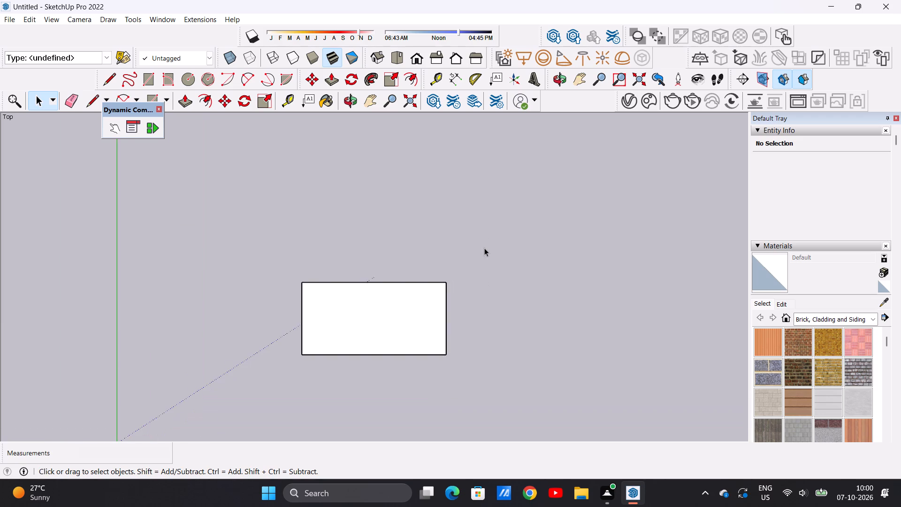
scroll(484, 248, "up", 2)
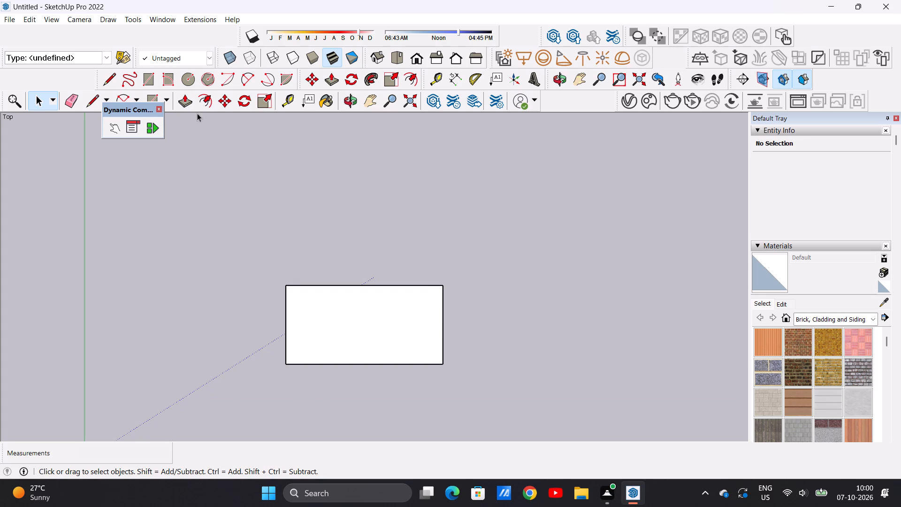
Draw a full-depth rectangle about 10' 9 7/16" by 5' 7 13/16" against the right edge of the merged face.
left_click(142, 77)
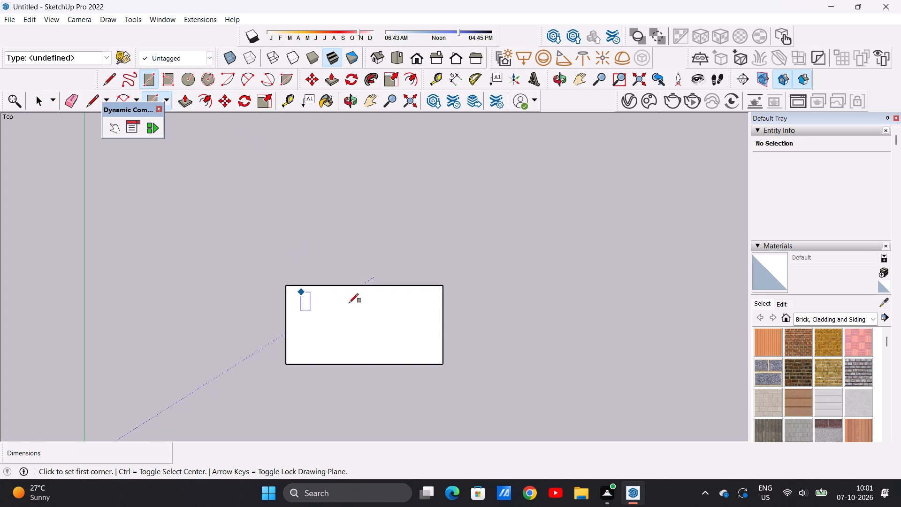
left_click(443, 285)
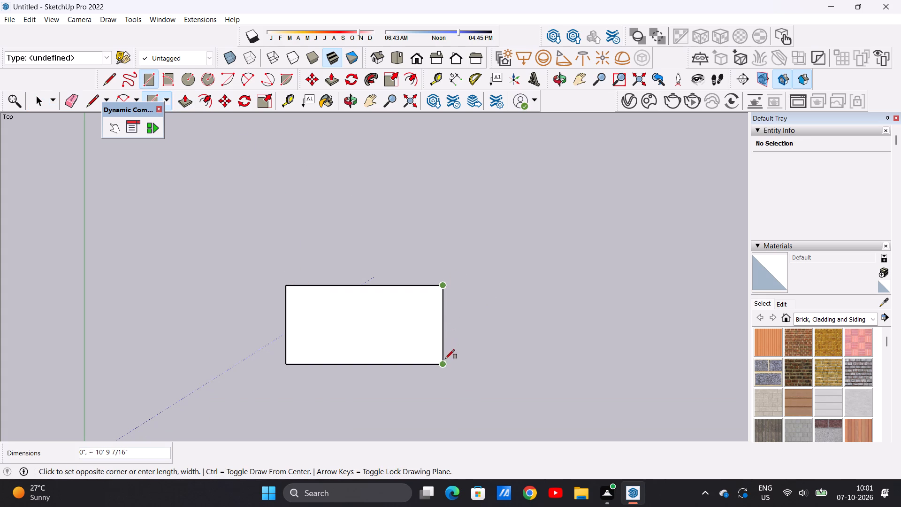
left_click(444, 362)
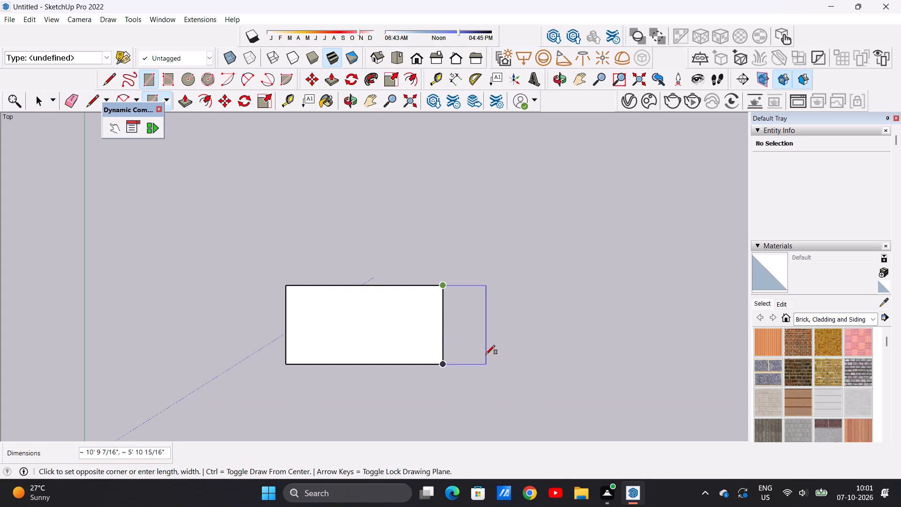
left_click(484, 354)
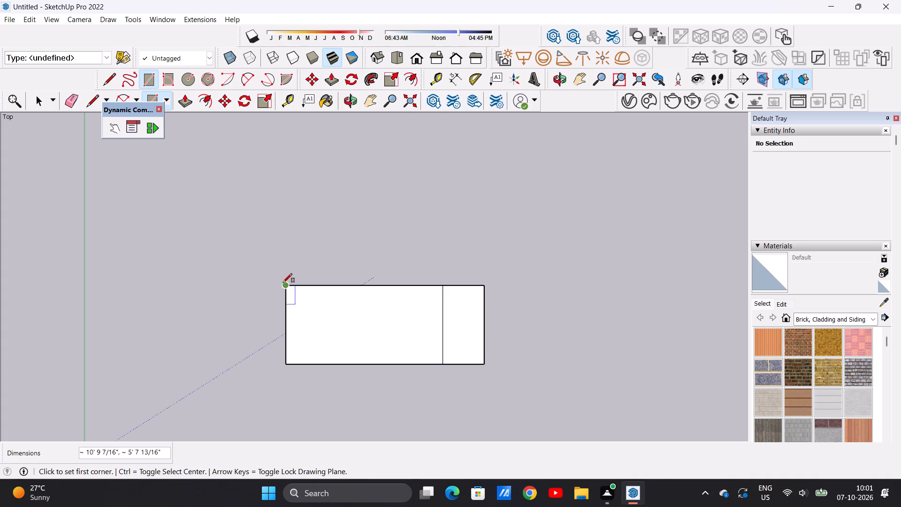
Draw a rectangle about 27' 1 15/16" by 5' 6 1/4" on the upper edge of the shape, spanning its full width.
left_click(283, 284)
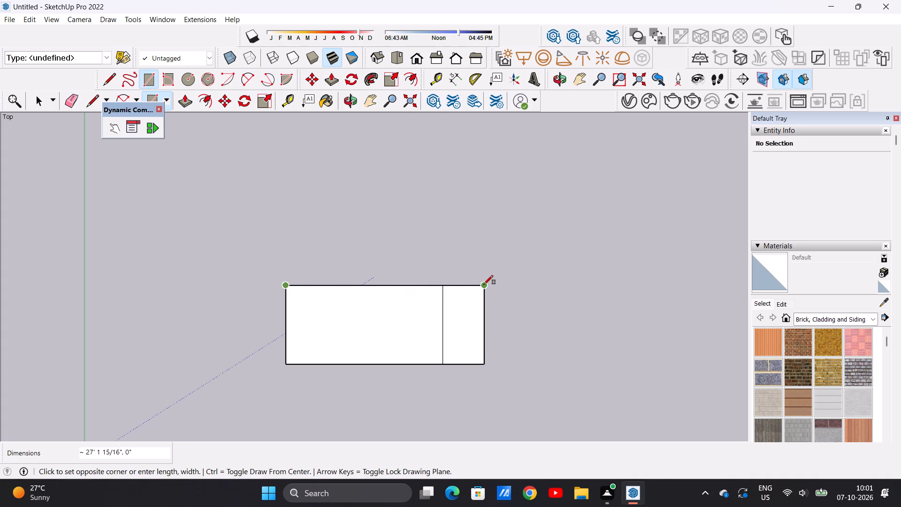
left_click(484, 284)
left_click(489, 245)
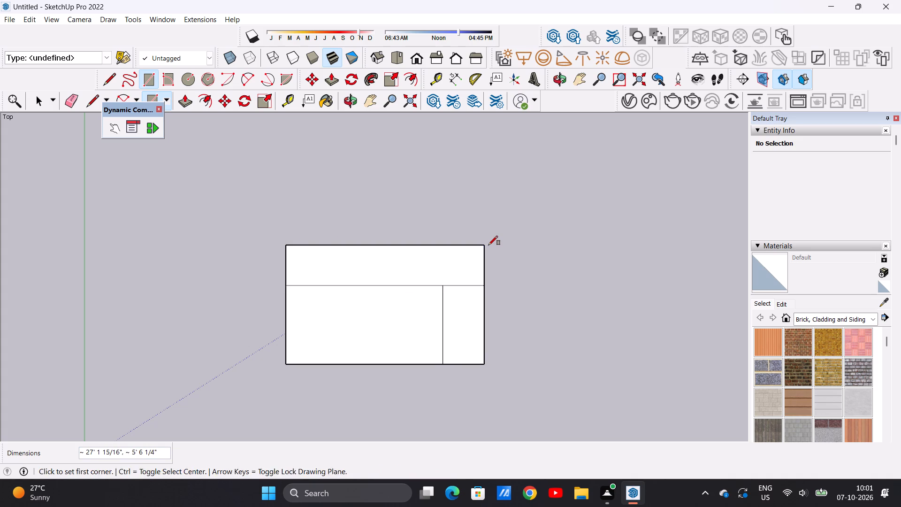
Erase the horizontal and vertical dividing edges inside the shape to merge its parts into one face.
key("space")
type("E")
left_click_drag(420, 265, 433, 301)
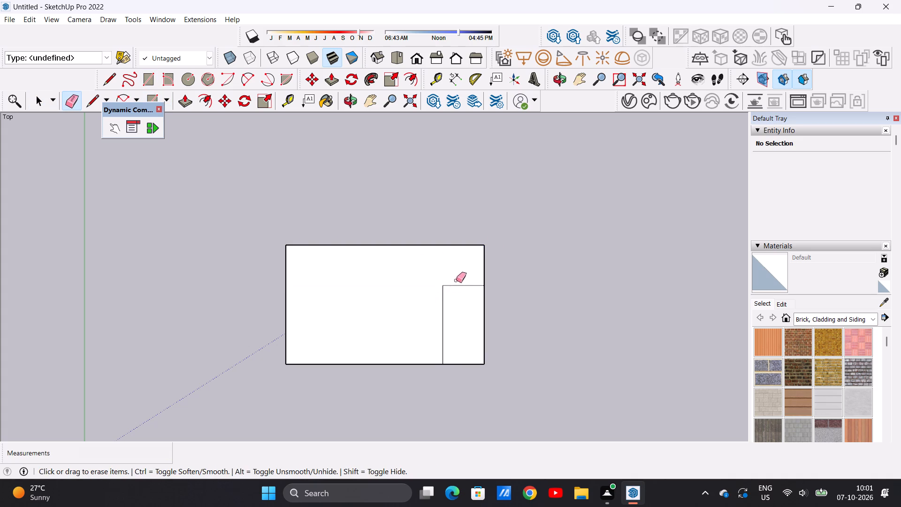
left_click_drag(456, 280, 451, 300)
left_click_drag(450, 303, 442, 305)
scroll(450, 216, "down", 11)
scroll(460, 254, "up", 10)
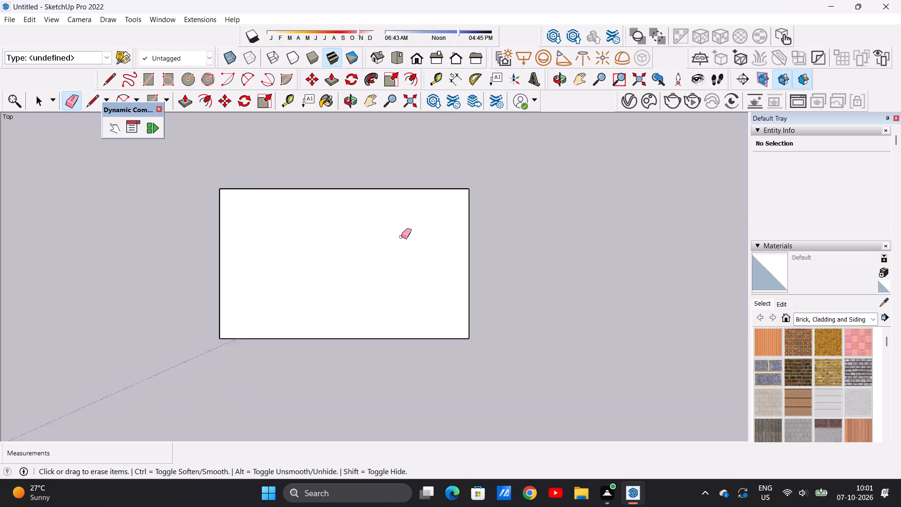
scroll(401, 237, "up", 6)
scroll(411, 259, "down", 8)
scroll(371, 210, "up", 8)
key("space")
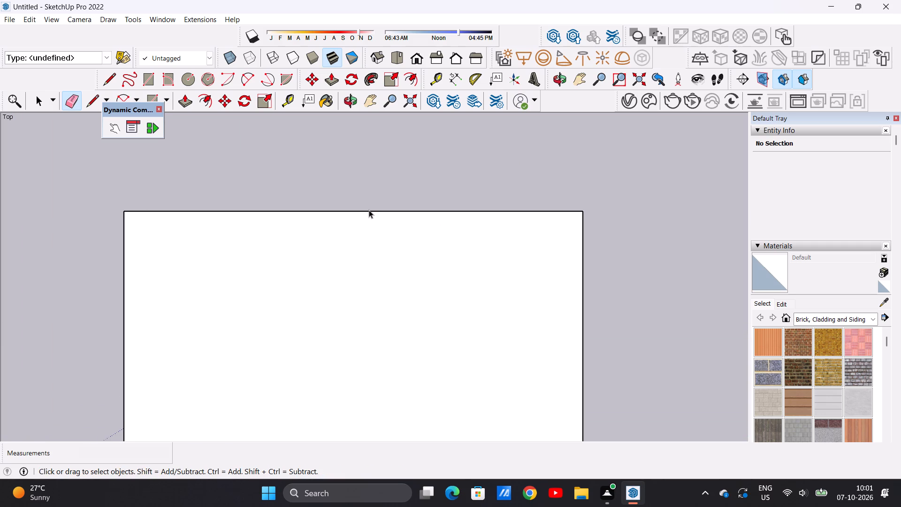
Examine the merged rectangular face from tilted viewing angles.
scroll(374, 205, "down", 9)
middle_click_drag(348, 375, 351, 190)
scroll(391, 245, "up", 3)
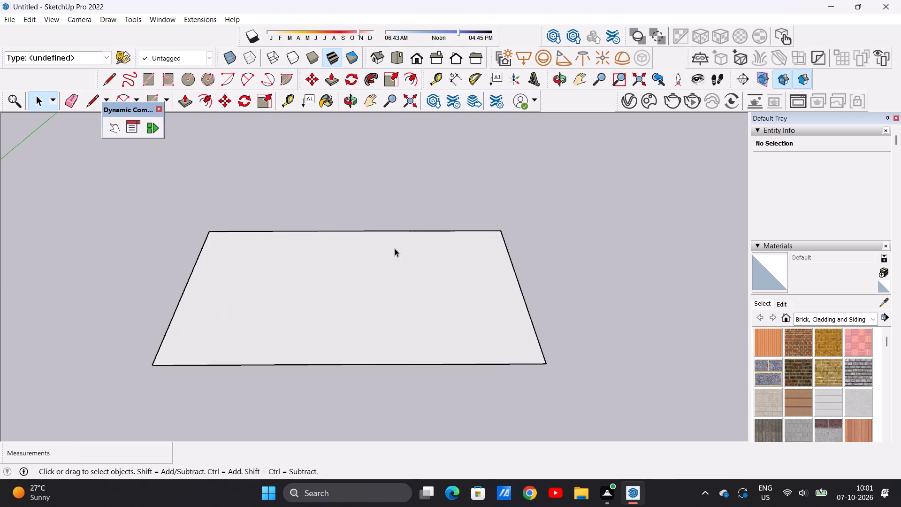
scroll(401, 237, "down", 4)
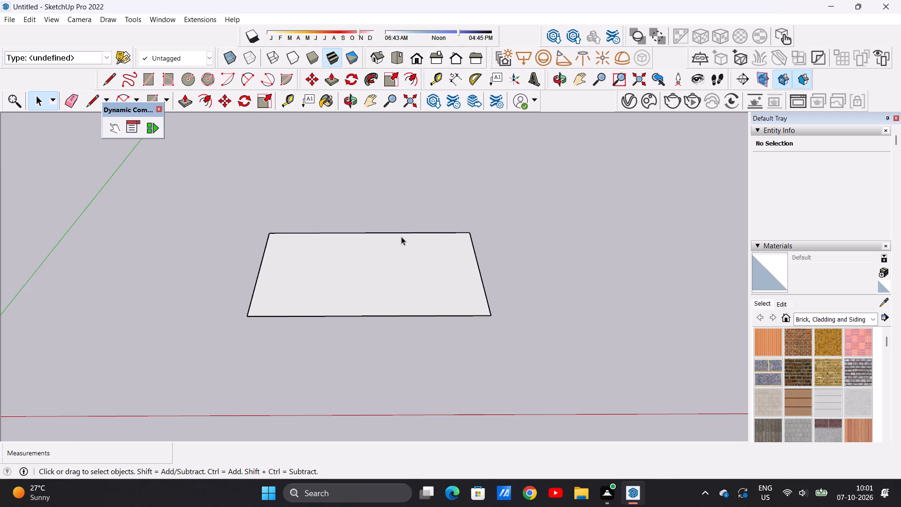
scroll(402, 235, "down", 4)
middle_click_drag(396, 238, 399, 366)
scroll(439, 221, "up", 4)
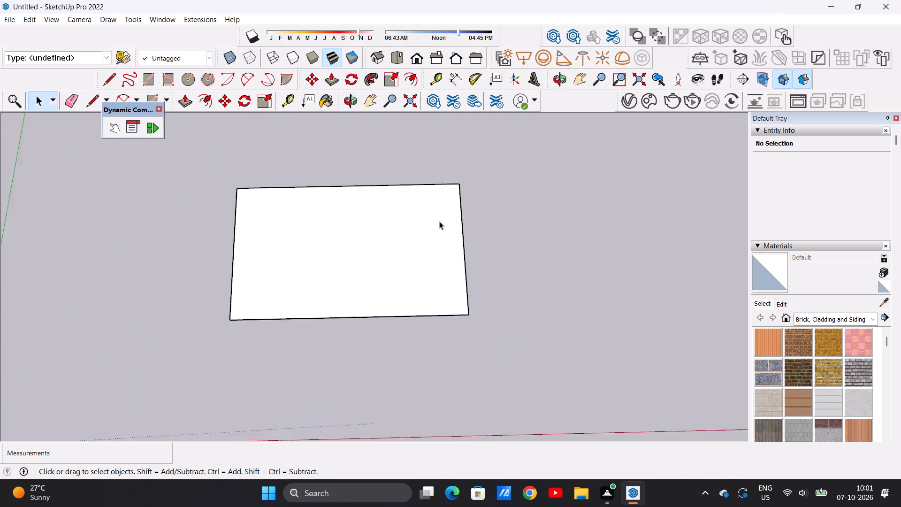
scroll(439, 221, "up", 1)
In top view, draw a full-depth rectangle about 16' 3 3/4" by 6' 2 1/8" against the right edge of the merged face.
left_click(420, 57)
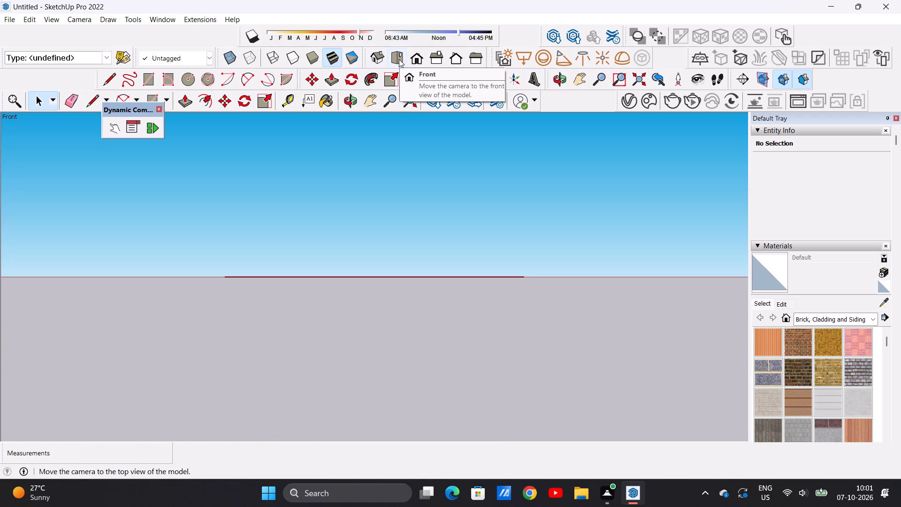
left_click(398, 54)
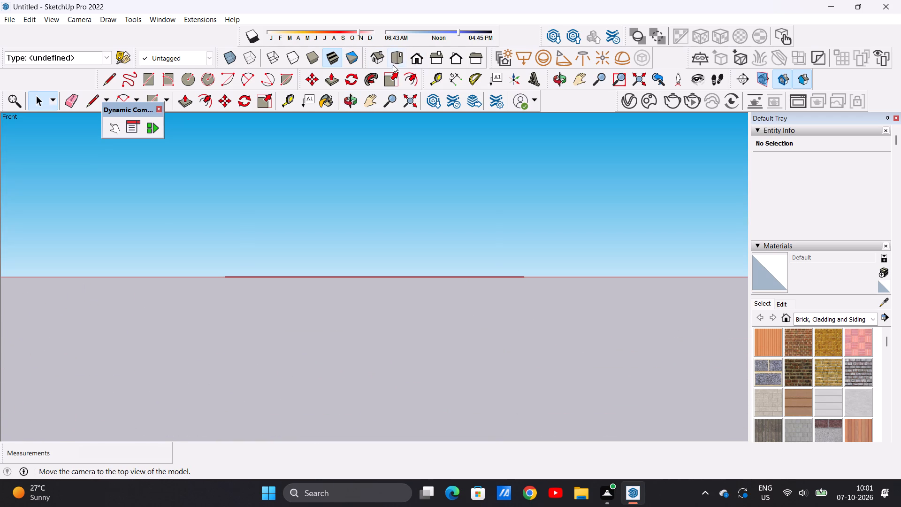
scroll(519, 193, "up", 2)
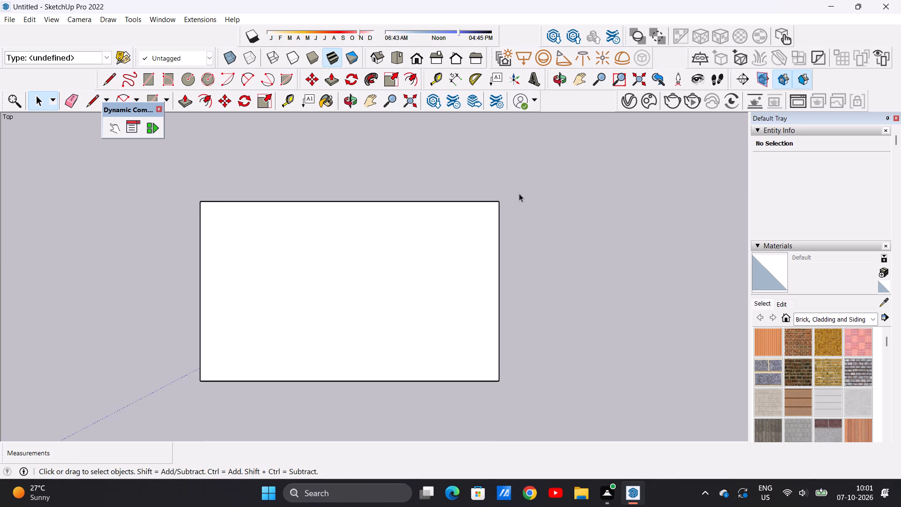
key("r")
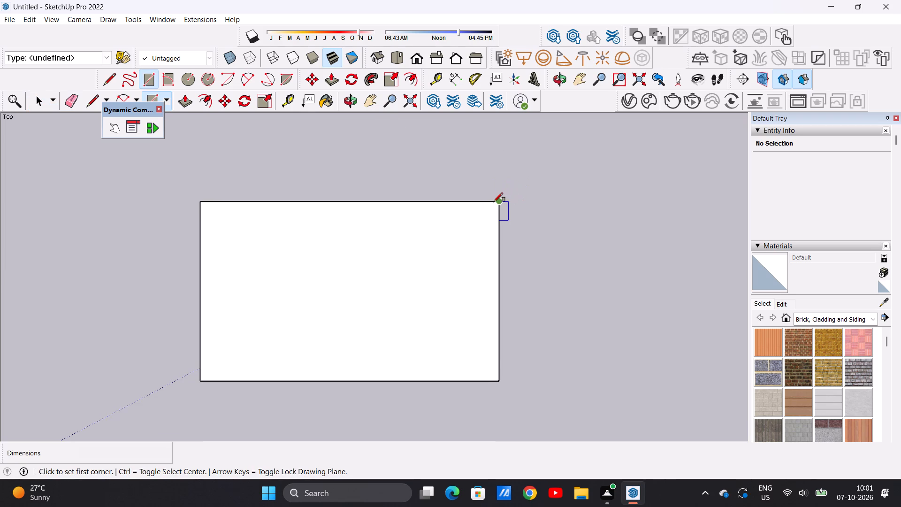
left_click(498, 202)
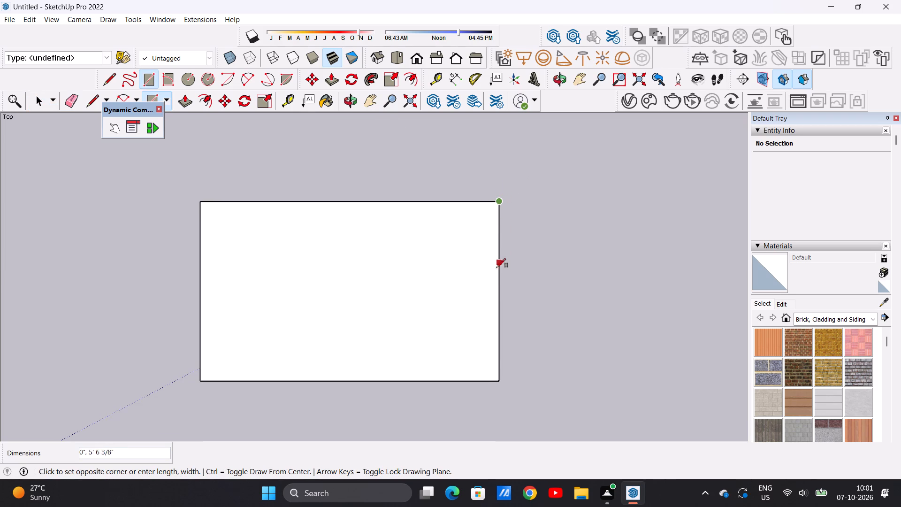
left_click(498, 378)
left_click(567, 386)
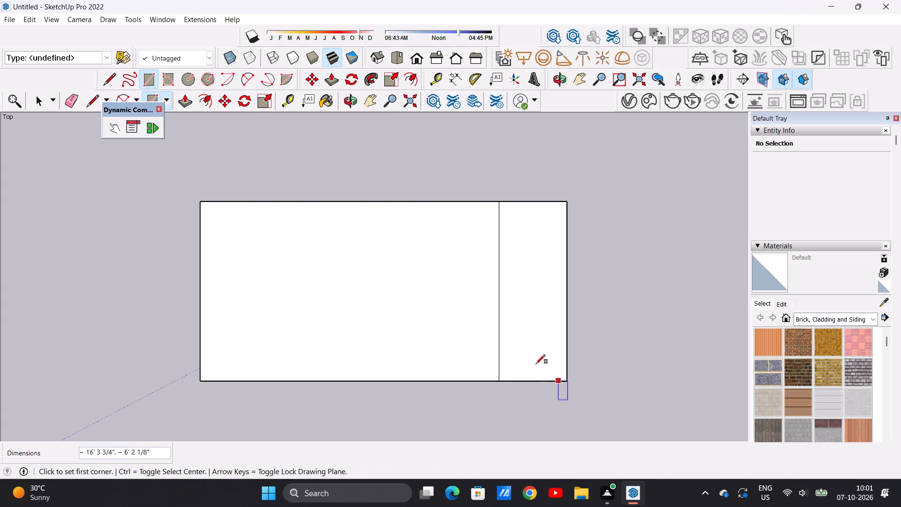
Draw a rectangle about 33' 4" by 5' 8 1/8" on the upper edge, spanning the full width of the combined shape.
left_click(200, 201)
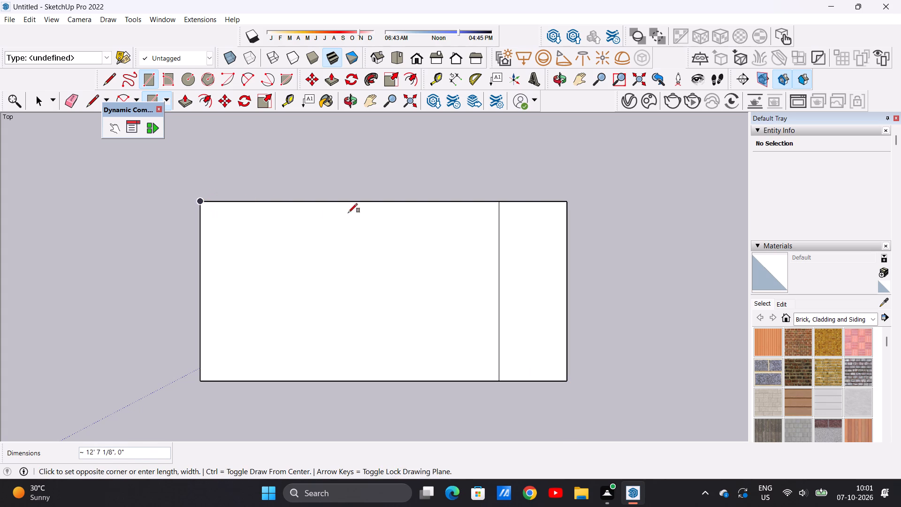
left_click(565, 202)
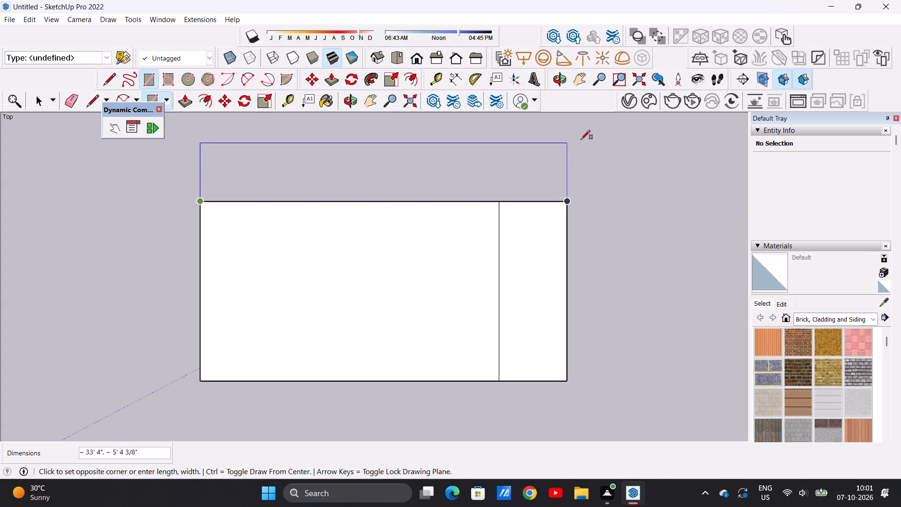
left_click(568, 139)
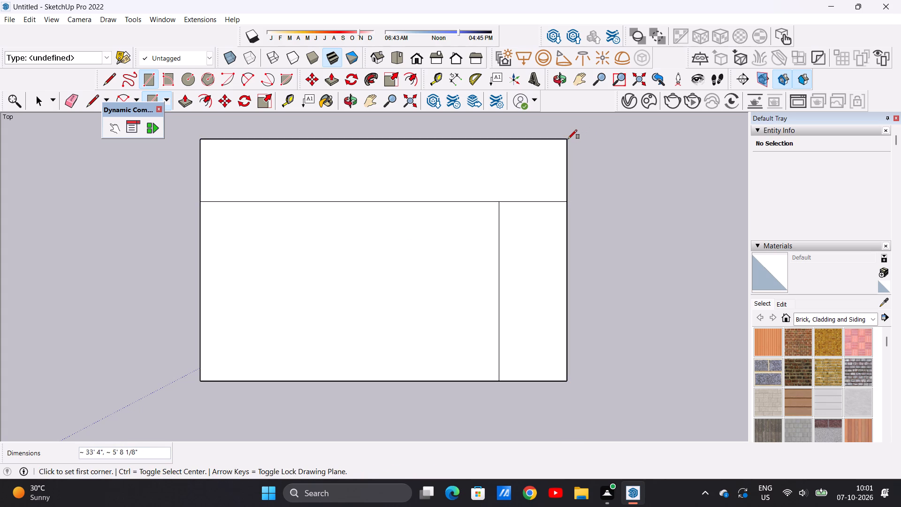
Erase the inner dividing edges between the three rectangles to merge them into a single face.
key("space")
type("E")
left_click_drag(518, 196, 514, 200)
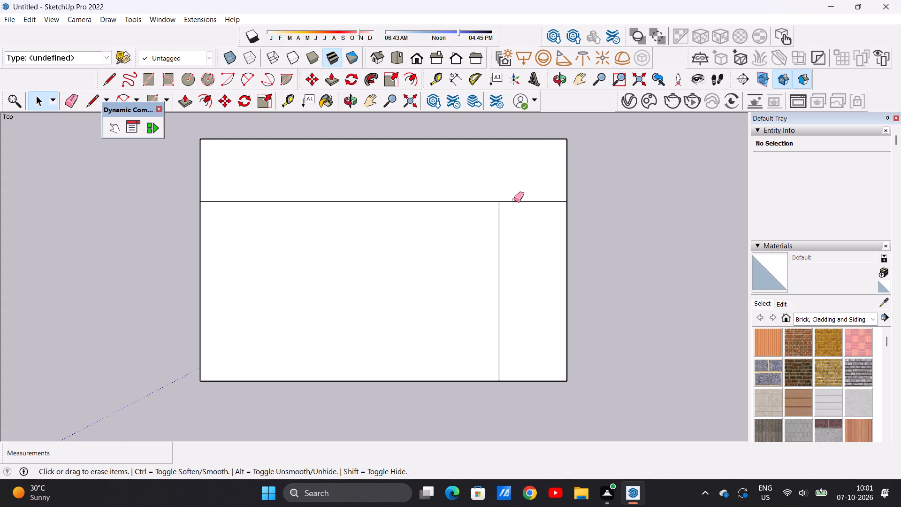
left_click_drag(514, 200, 510, 207)
left_click_drag(512, 217, 484, 220)
left_click_drag(476, 190, 477, 201)
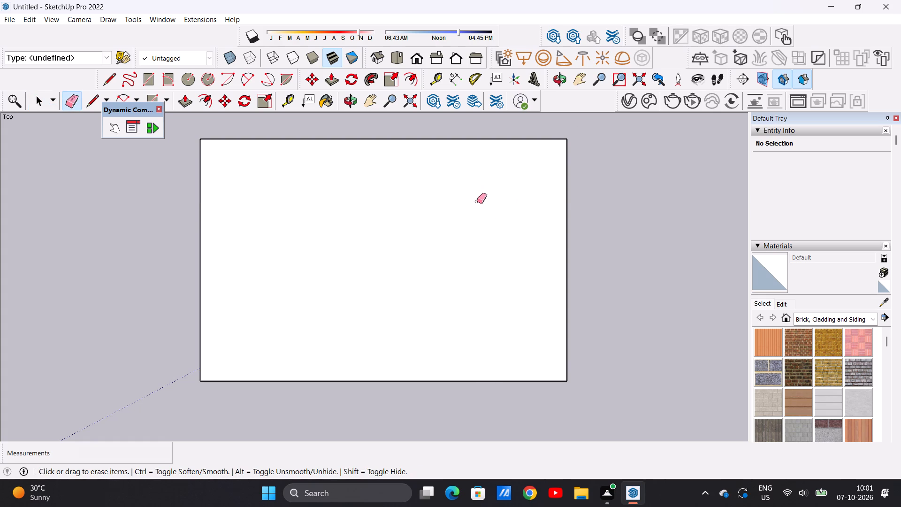
key("space")
Push/Pull the merged rectangular face up 9" to form a floor slab.
scroll(395, 282, "down", 8)
scroll(470, 234, "up", 5)
scroll(447, 227, "down", 2)
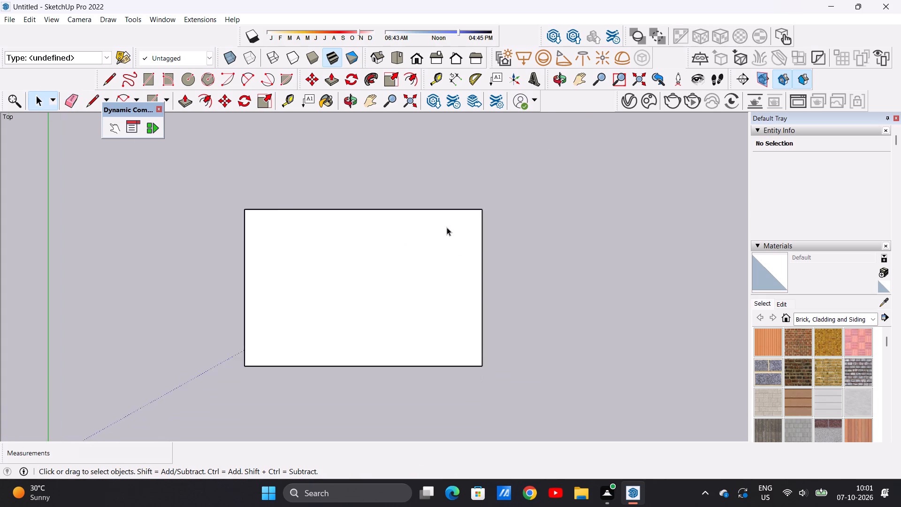
scroll(447, 227, "down", 3)
middle_click_drag(474, 252, 473, 70)
middle_click_drag(446, 362, 458, 334)
scroll(445, 294, "up", 4)
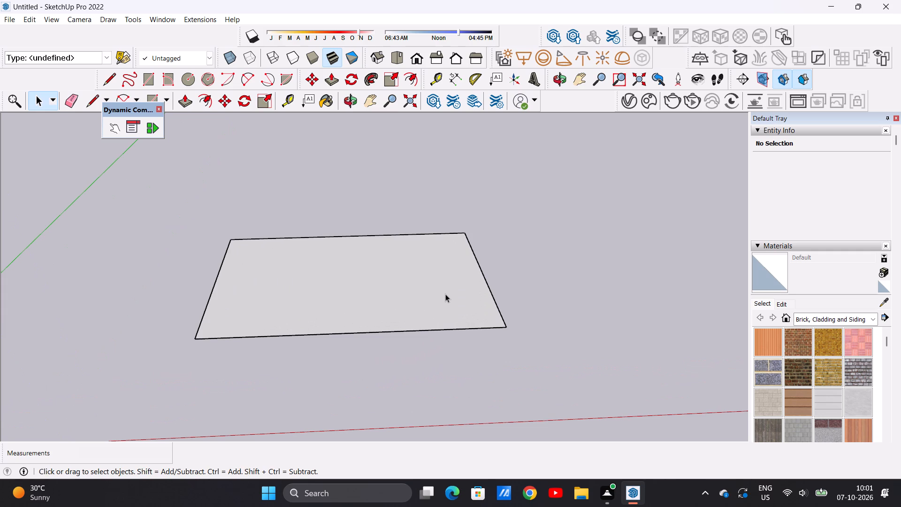
key("p")
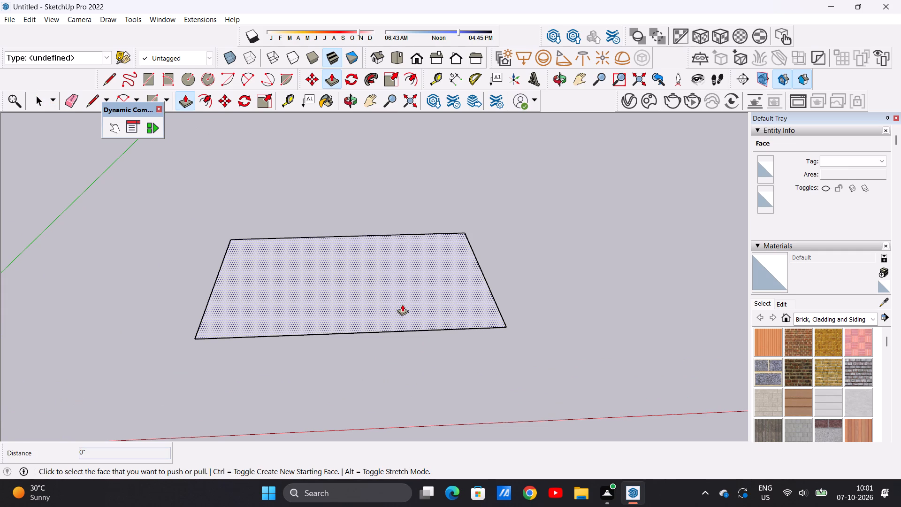
left_click(402, 304)
type("9\"")
key("Return")
key("space")
Examine the extruded slab from the top view and from several perspective angles, including its front edge up close.
scroll(354, 307, "down", 7)
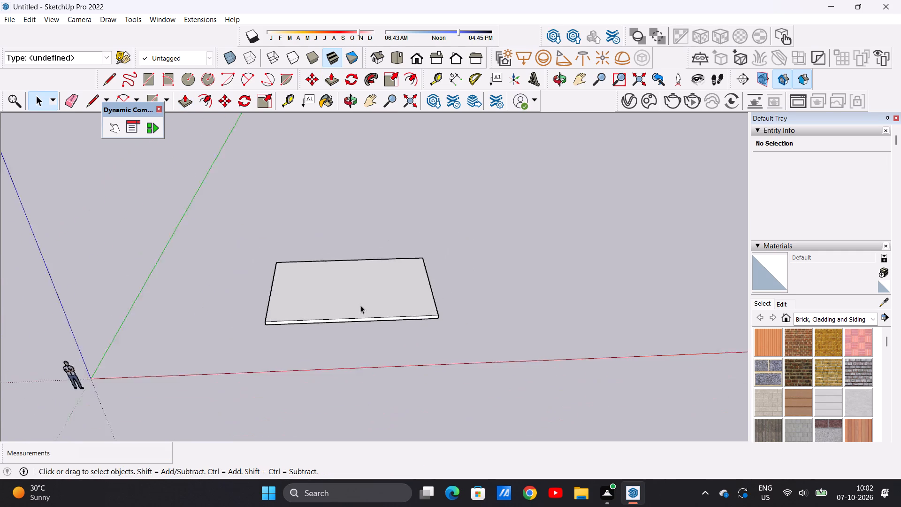
scroll(360, 305, "down", 2)
scroll(405, 294, "up", 7)
left_click(390, 55)
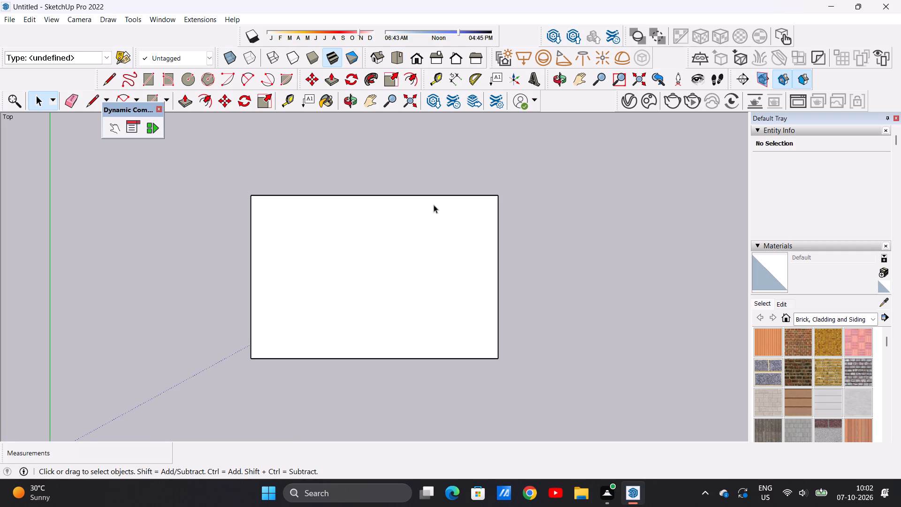
scroll(449, 228, "up", 5)
scroll(446, 230, "down", 8)
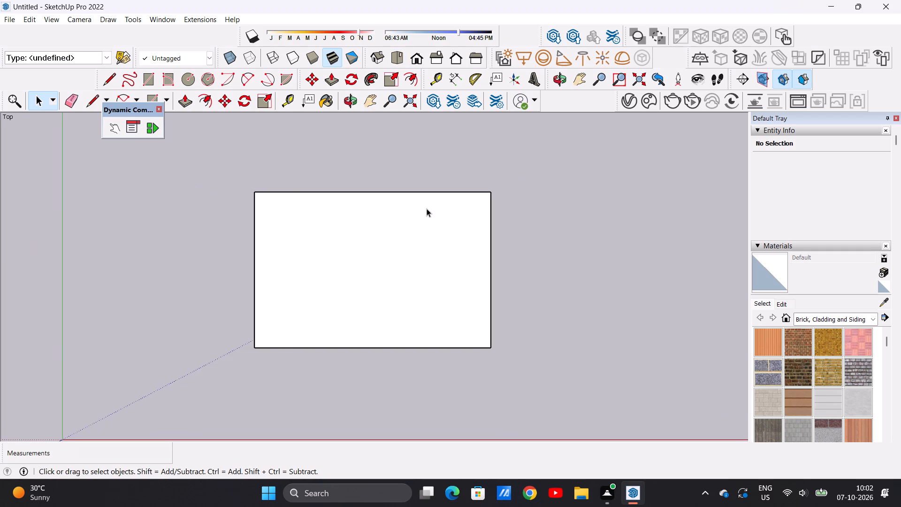
middle_click_drag(447, 347, 433, 169)
middle_click_drag(472, 400, 454, 287)
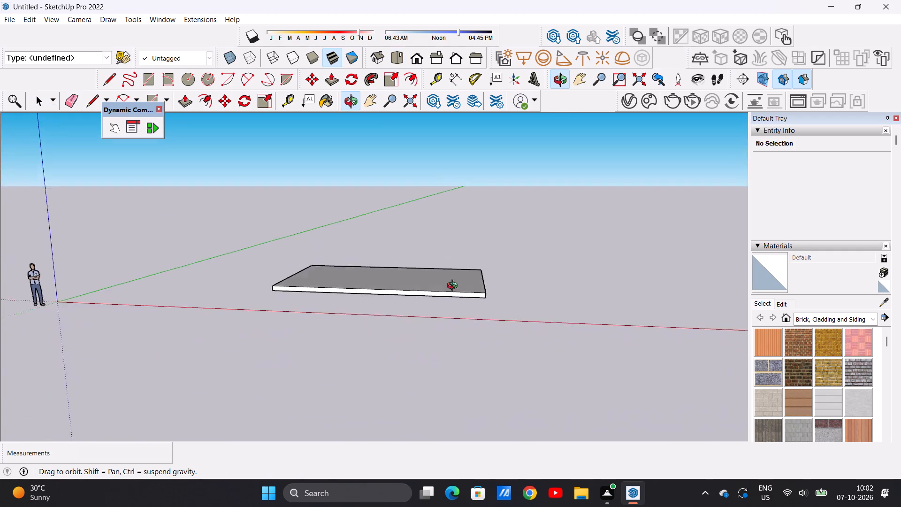
middle_click_drag(454, 287, 500, 350)
scroll(486, 347, "down", 1)
middle_click_drag(460, 315, 410, 330)
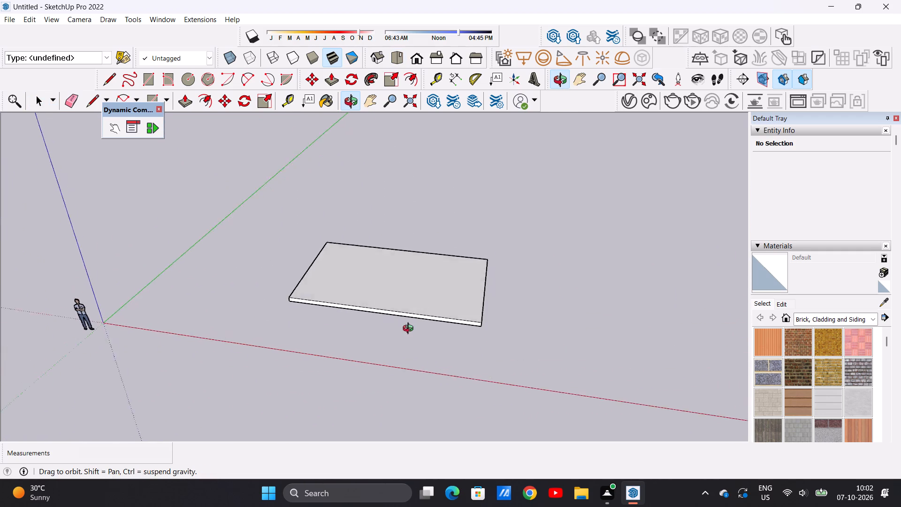
middle_click_drag(410, 330, 459, 377)
scroll(425, 320, "up", 8)
scroll(379, 330, "up", 1)
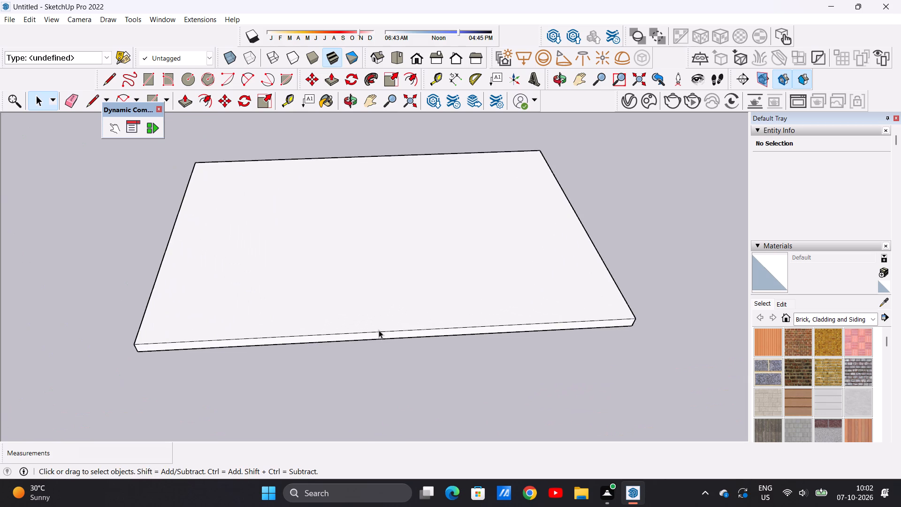
scroll(379, 330, "up", 2)
middle_click_drag(386, 365, 386, 323)
scroll(394, 317, "up", 1)
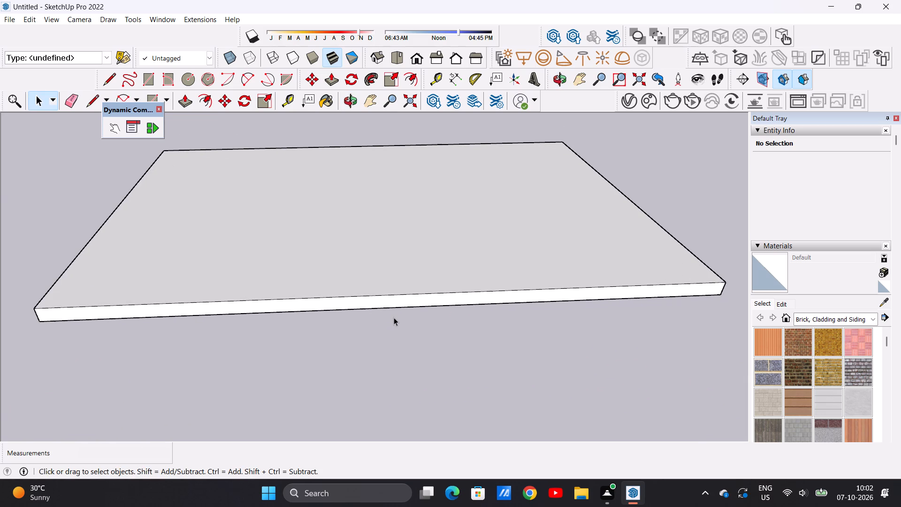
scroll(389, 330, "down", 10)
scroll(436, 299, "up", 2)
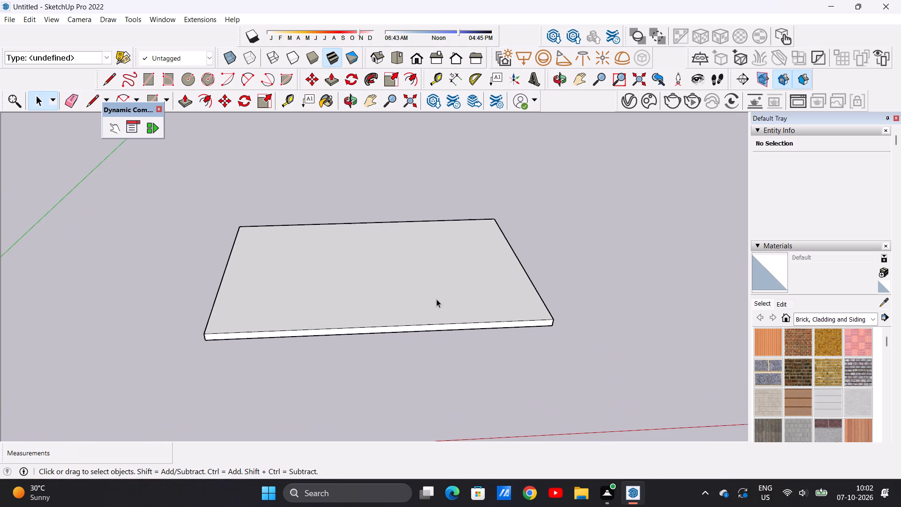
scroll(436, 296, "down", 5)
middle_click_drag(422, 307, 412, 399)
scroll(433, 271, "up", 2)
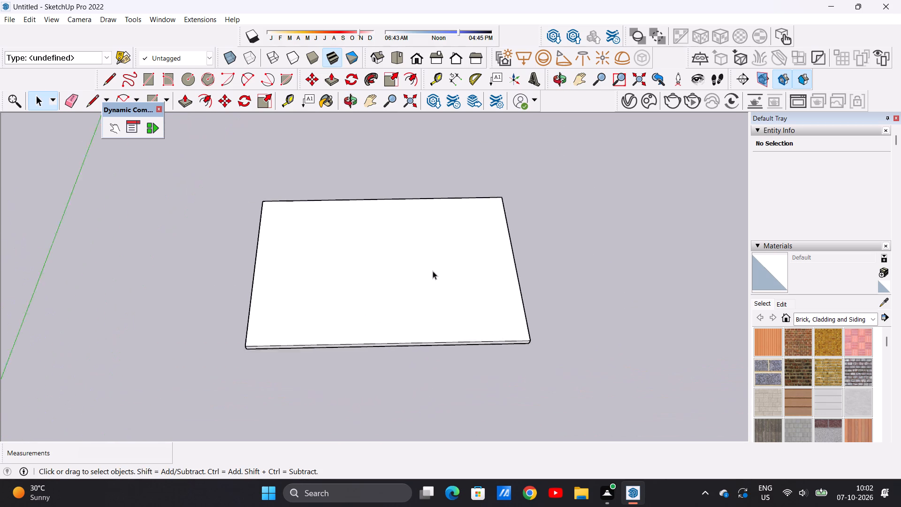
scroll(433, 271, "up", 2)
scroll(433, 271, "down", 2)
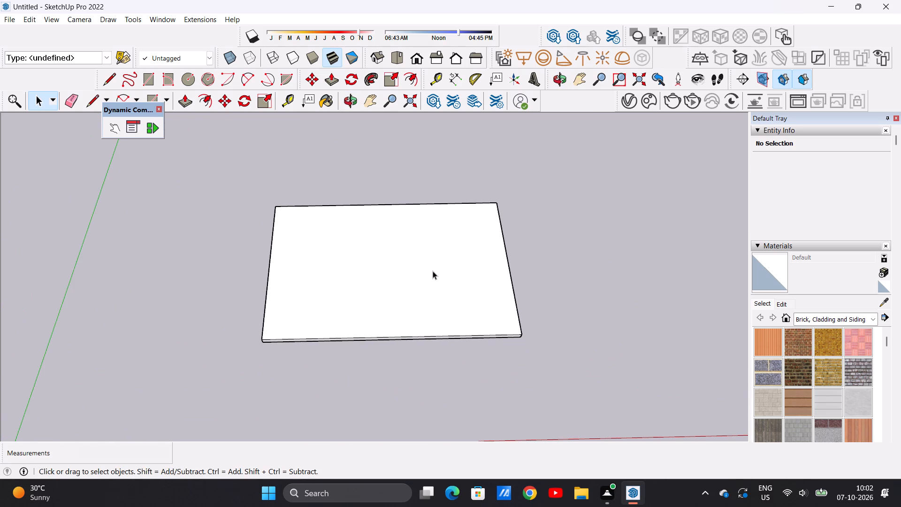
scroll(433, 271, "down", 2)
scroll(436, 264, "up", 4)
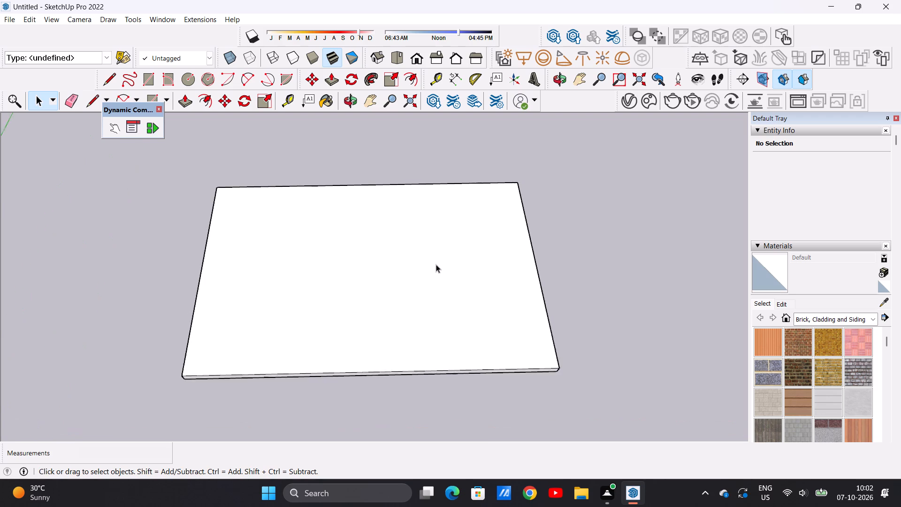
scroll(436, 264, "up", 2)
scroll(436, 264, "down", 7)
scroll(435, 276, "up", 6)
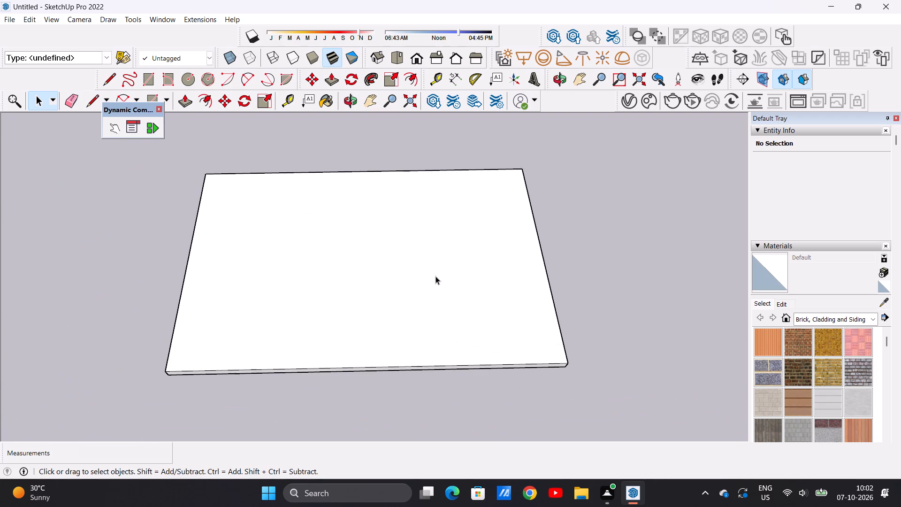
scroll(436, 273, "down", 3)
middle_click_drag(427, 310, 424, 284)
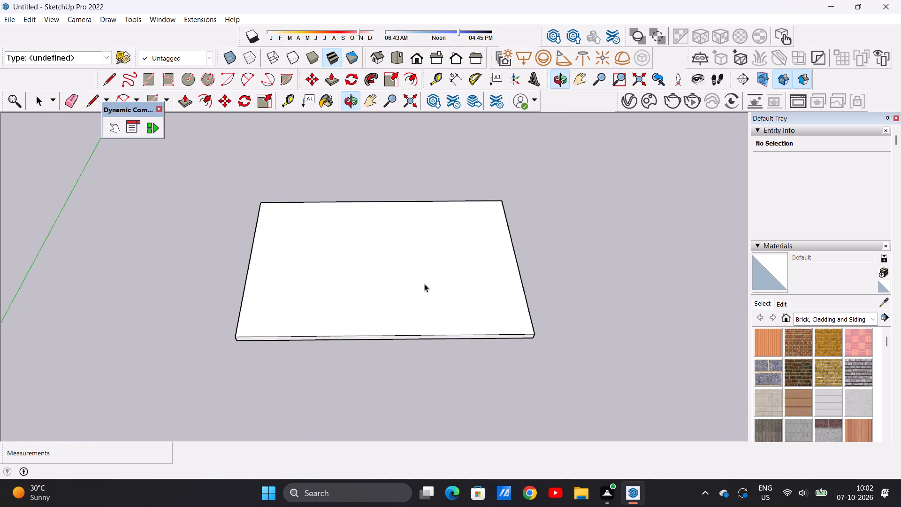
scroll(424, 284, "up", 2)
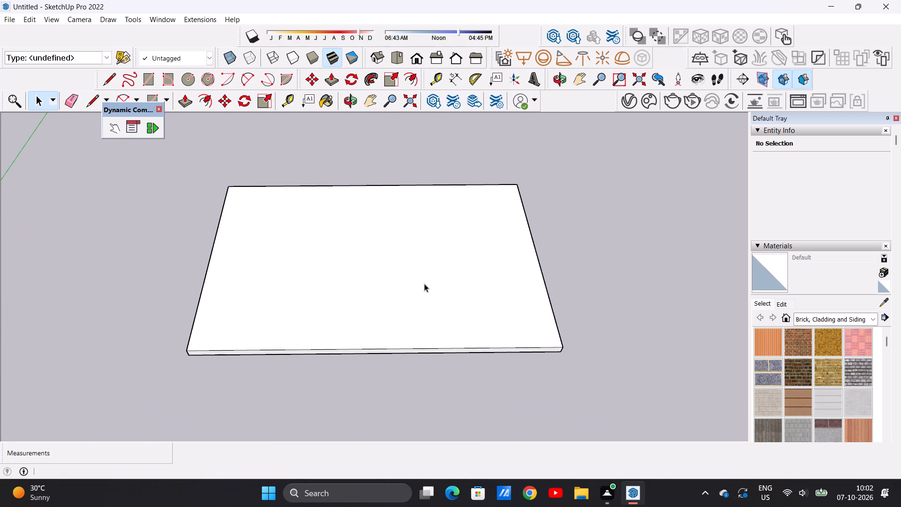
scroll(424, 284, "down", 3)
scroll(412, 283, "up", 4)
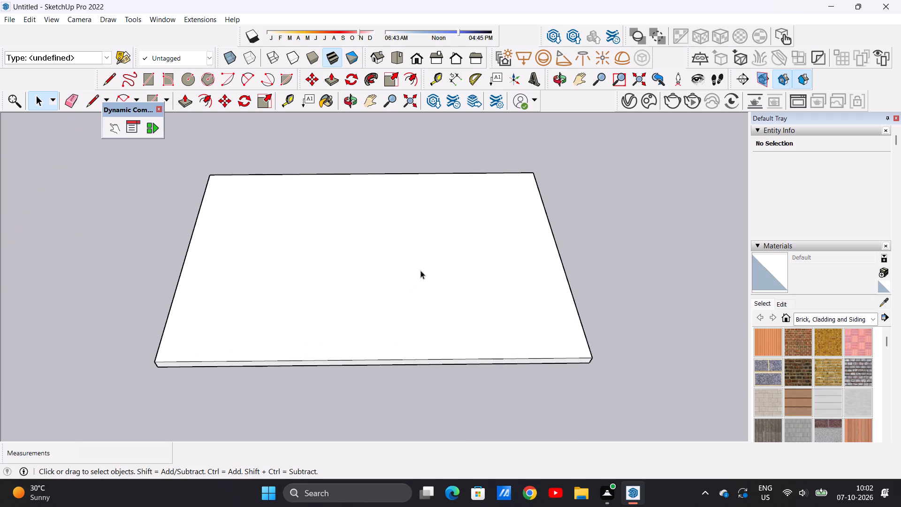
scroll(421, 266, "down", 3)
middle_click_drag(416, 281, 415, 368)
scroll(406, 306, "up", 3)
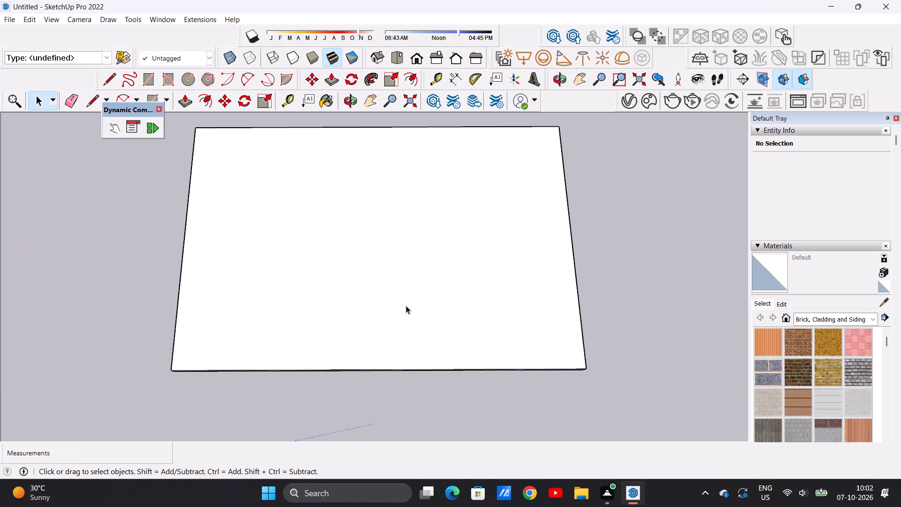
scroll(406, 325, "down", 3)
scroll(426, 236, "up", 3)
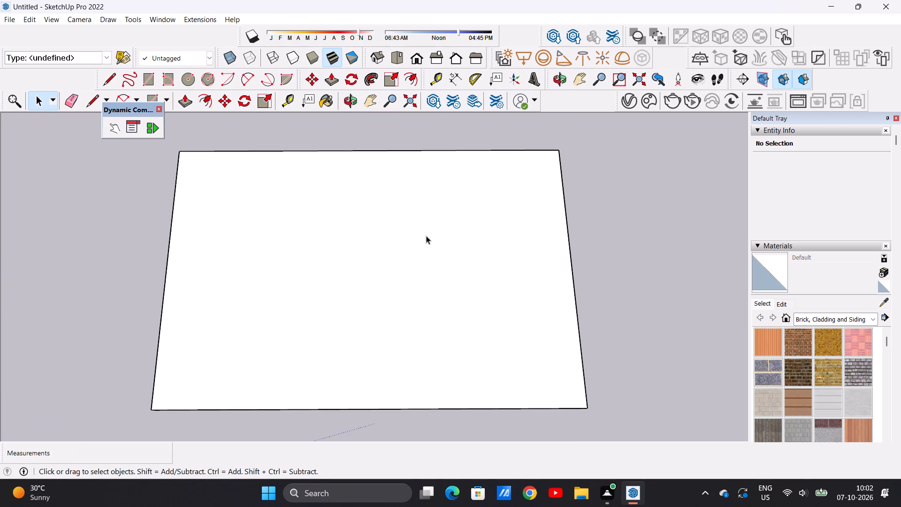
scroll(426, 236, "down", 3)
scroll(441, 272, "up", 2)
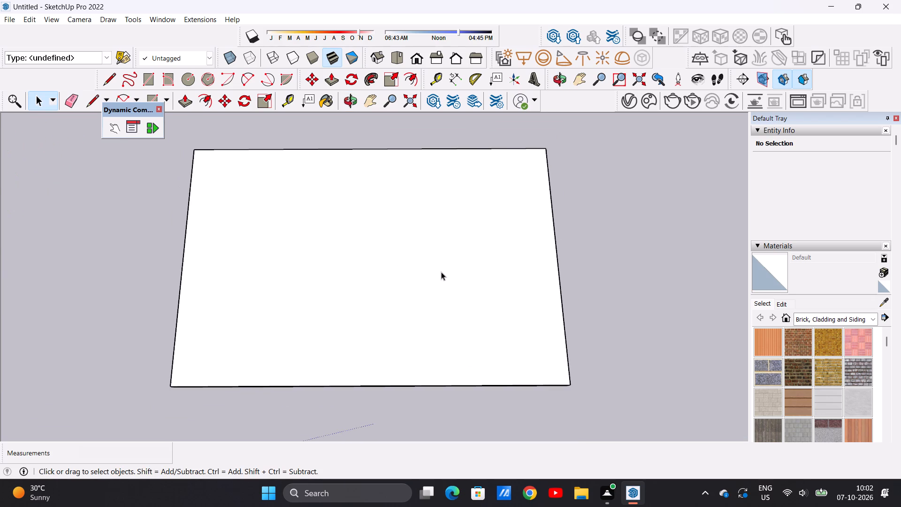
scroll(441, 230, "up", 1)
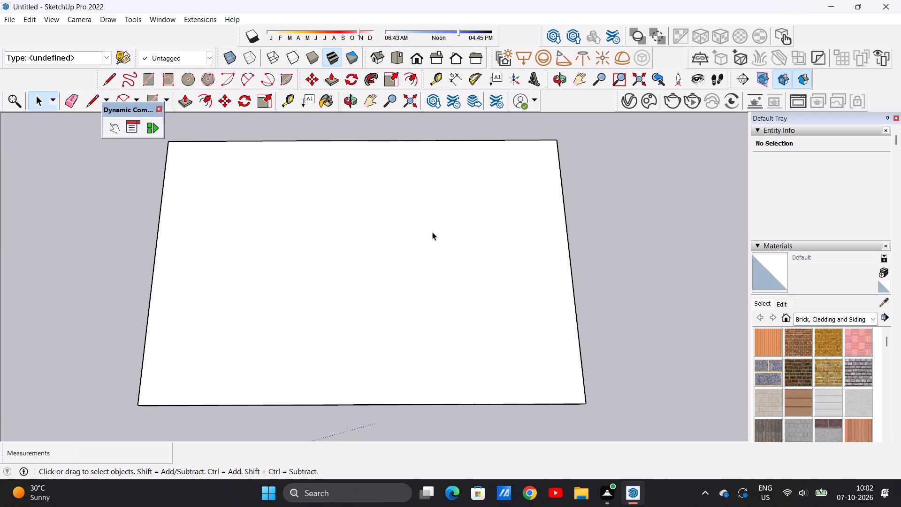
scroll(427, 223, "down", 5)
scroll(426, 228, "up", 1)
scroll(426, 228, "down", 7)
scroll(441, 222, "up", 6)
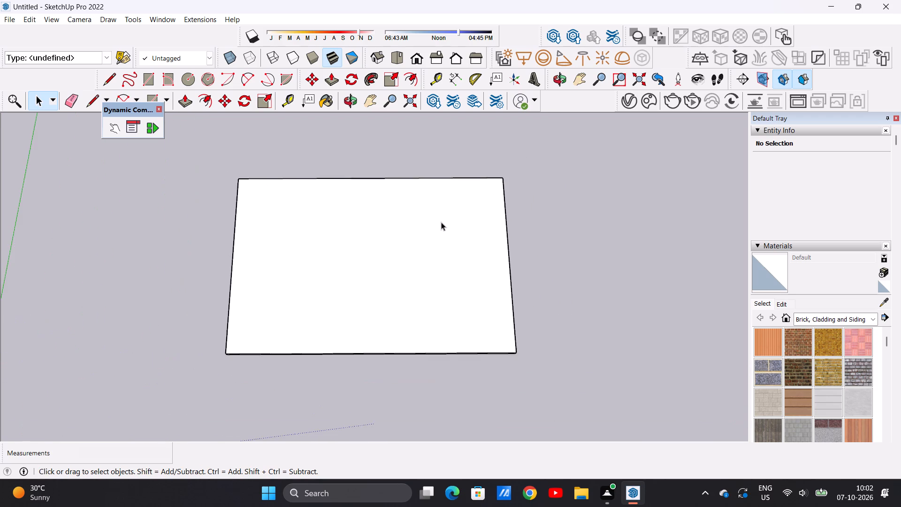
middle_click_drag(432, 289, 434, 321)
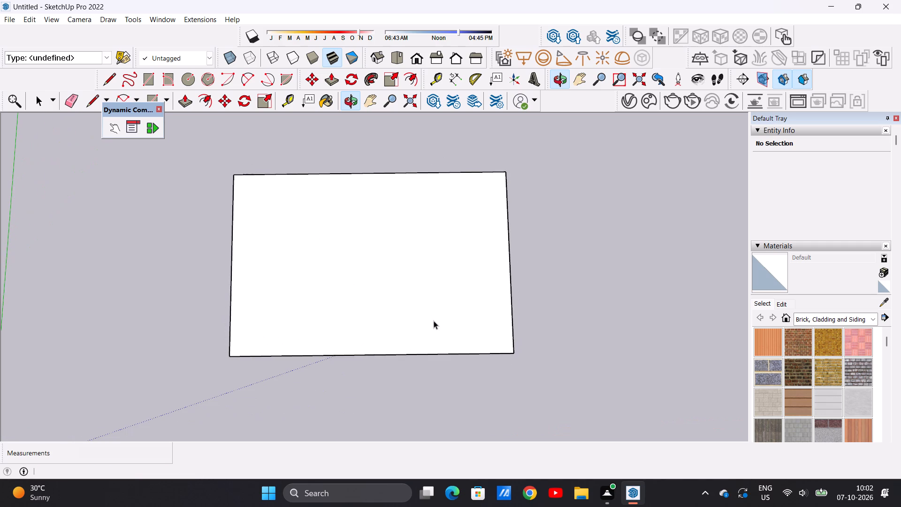
Undo the 9" Push/Pull of the floor slab.
key("ctrl+z")
key("space")
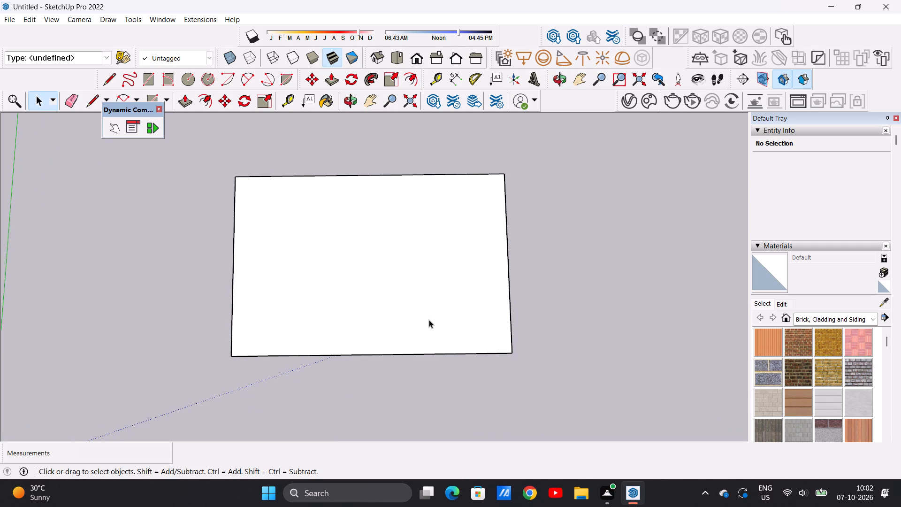
From the top view, extend the face with a full-height rectangle about 21' 11 7/8" by 9' 7/8" on its right edge, erasing the shared edge.
middle_click_drag(402, 319, 405, 344)
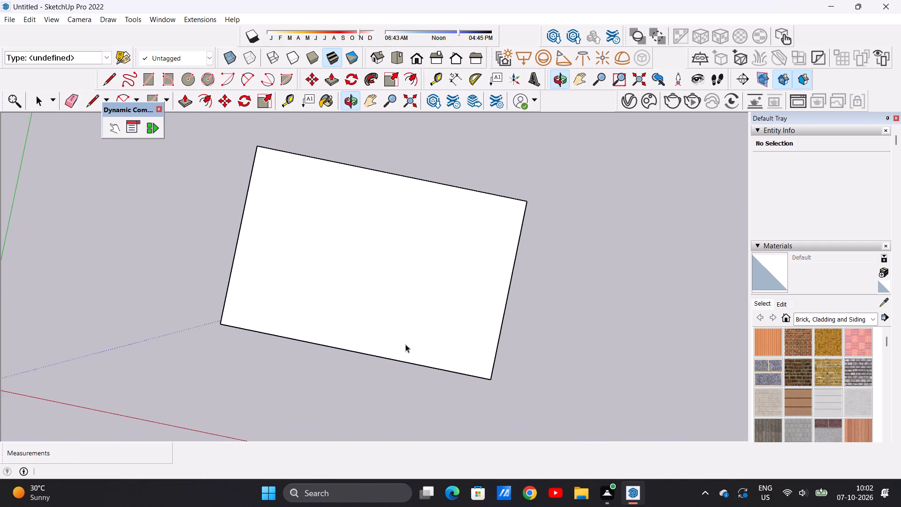
left_click(396, 63)
scroll(238, 231, "down", 4)
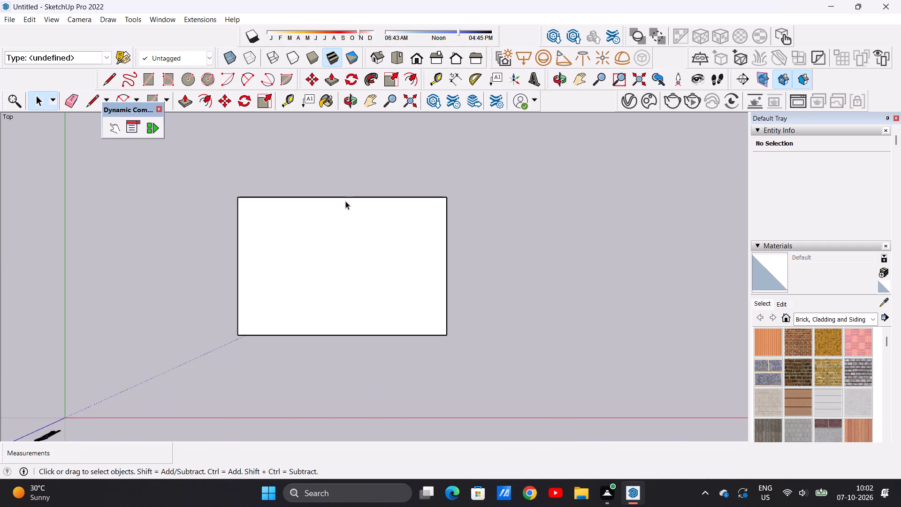
scroll(345, 201, "up", 4)
key("r")
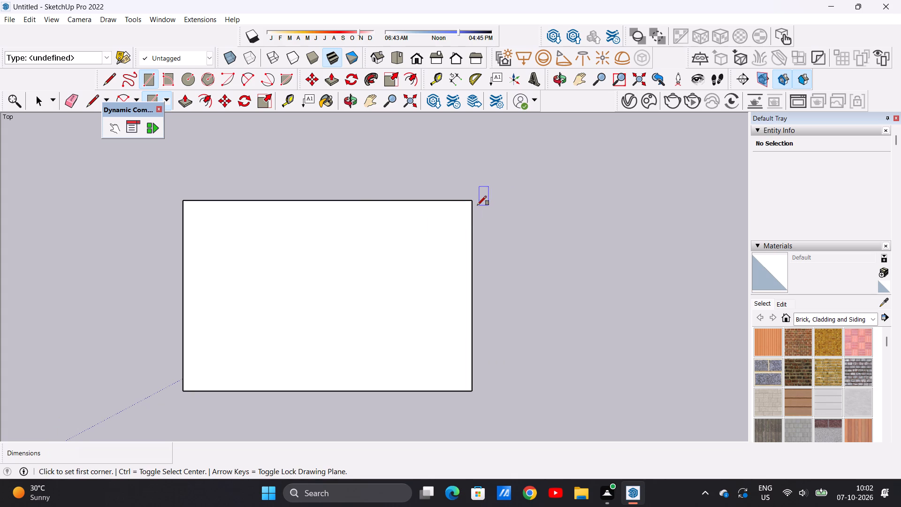
left_click(470, 202)
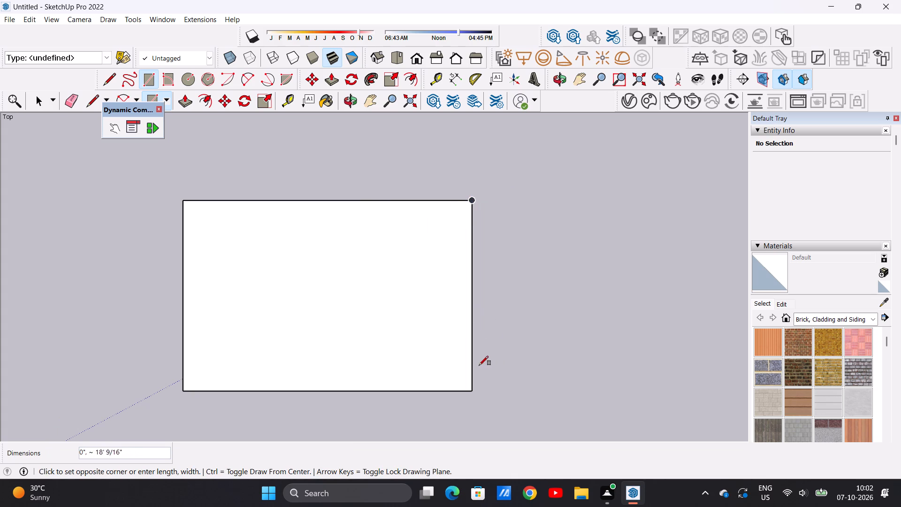
left_click(473, 392)
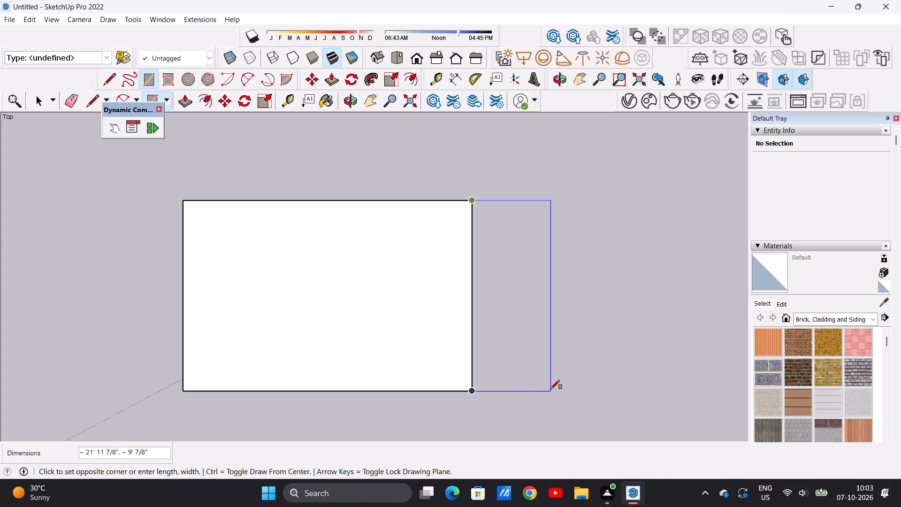
left_click(550, 389)
key("space")
type("E")
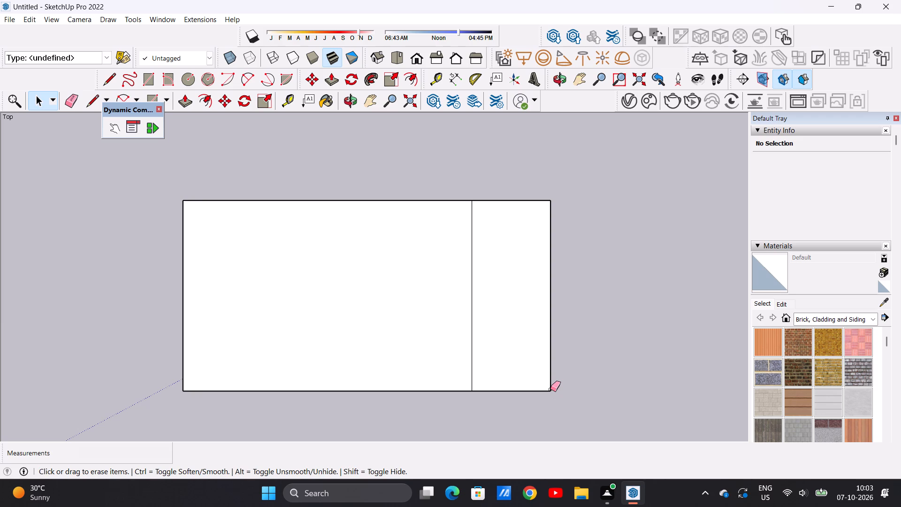
left_click_drag(488, 262, 462, 262)
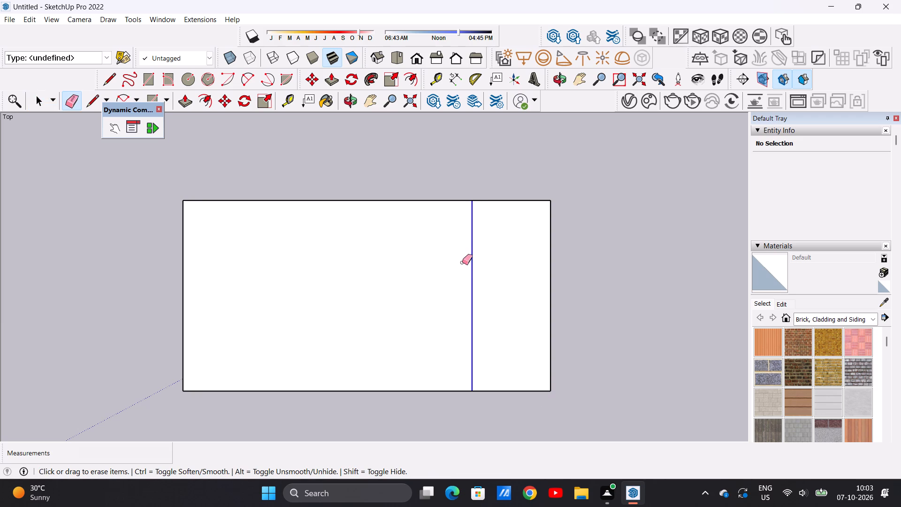
Extend the face with a rectangle about 42' 4 15/16" wide along its full upper edge, and erase the shared edge.
scroll(466, 280, "down", 3)
scroll(508, 254, "up", 1)
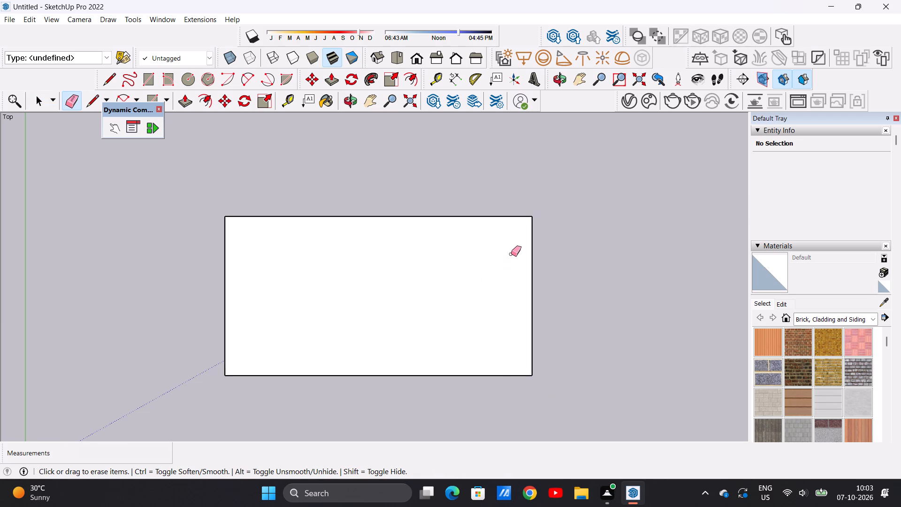
scroll(451, 301, "down", 7)
scroll(473, 287, "up", 5)
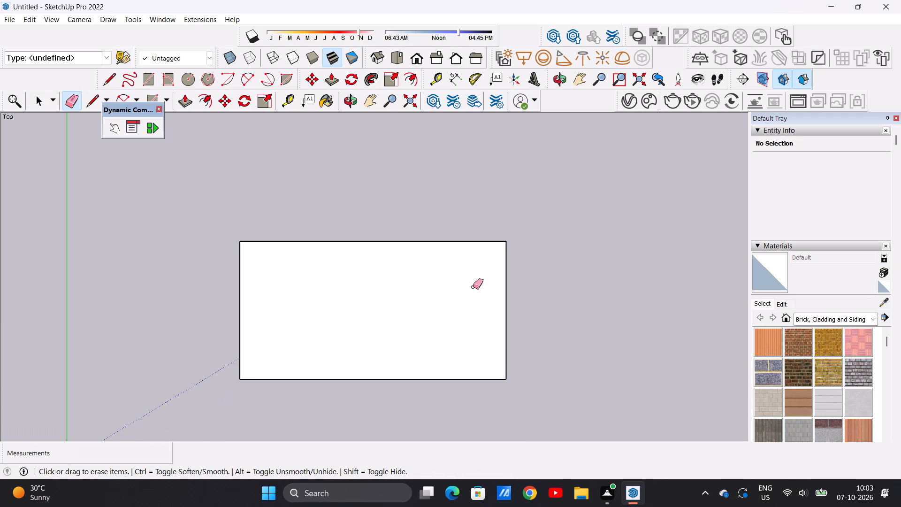
key("space")
key("r")
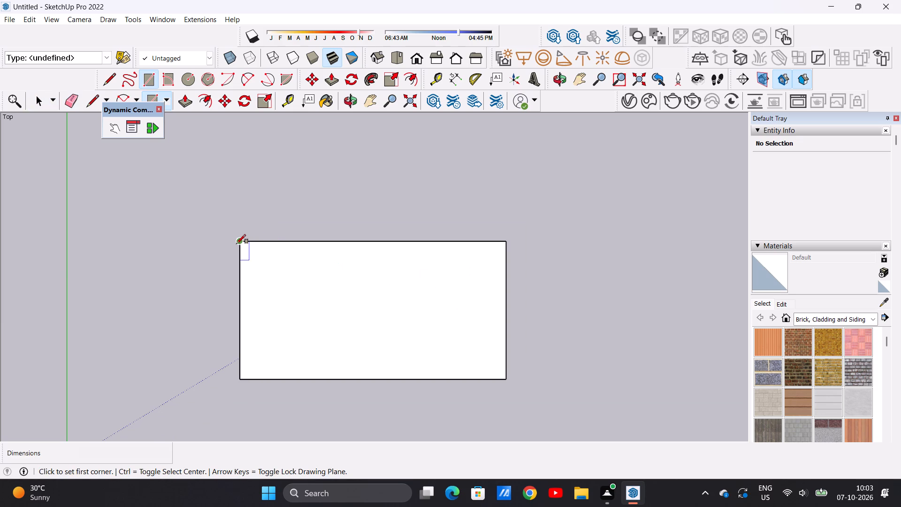
left_click(237, 241)
left_click(506, 241)
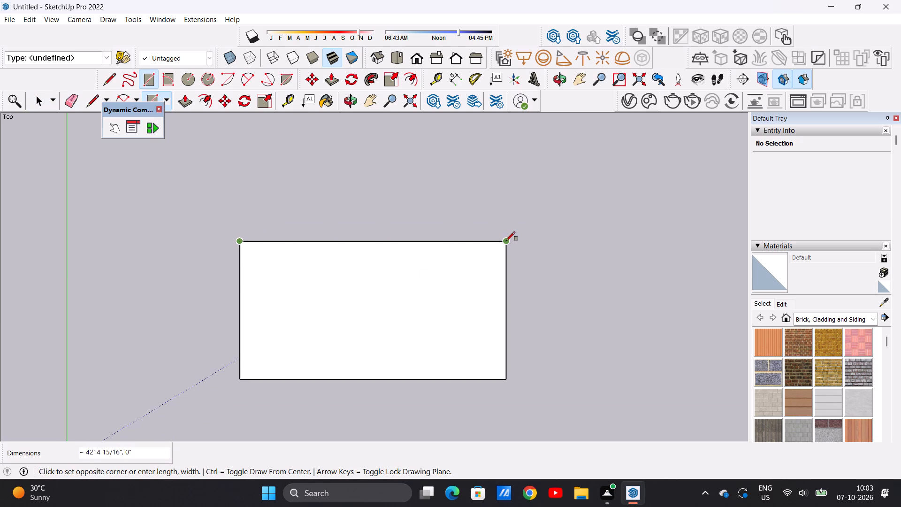
left_click(508, 195)
key("space")
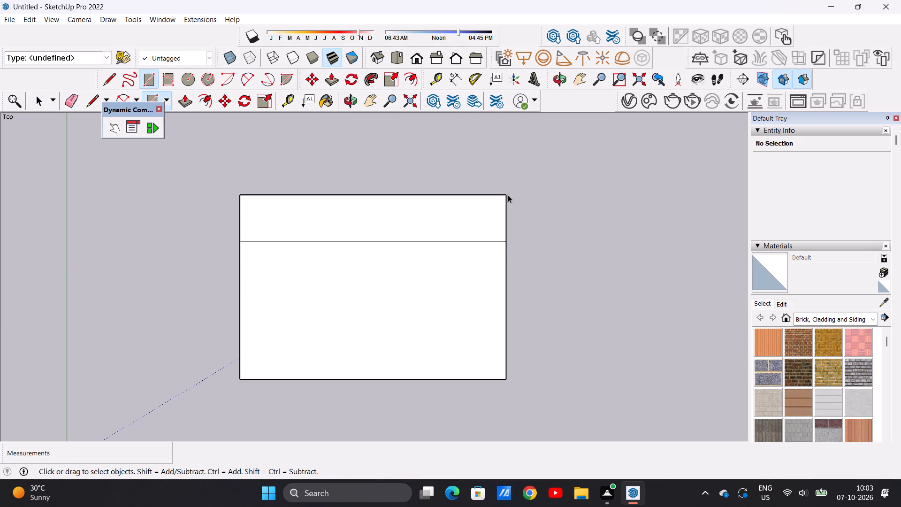
key("e")
left_click_drag(467, 229, 464, 246)
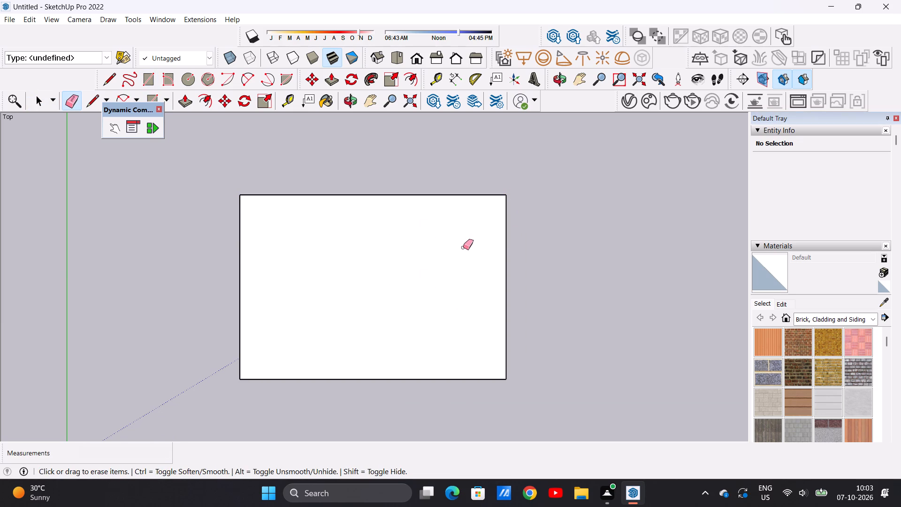
Extend the face with a rectangle about 29' 4 9/16" high along its full right edge, and erase the shared edge.
key("r")
left_click(506, 197)
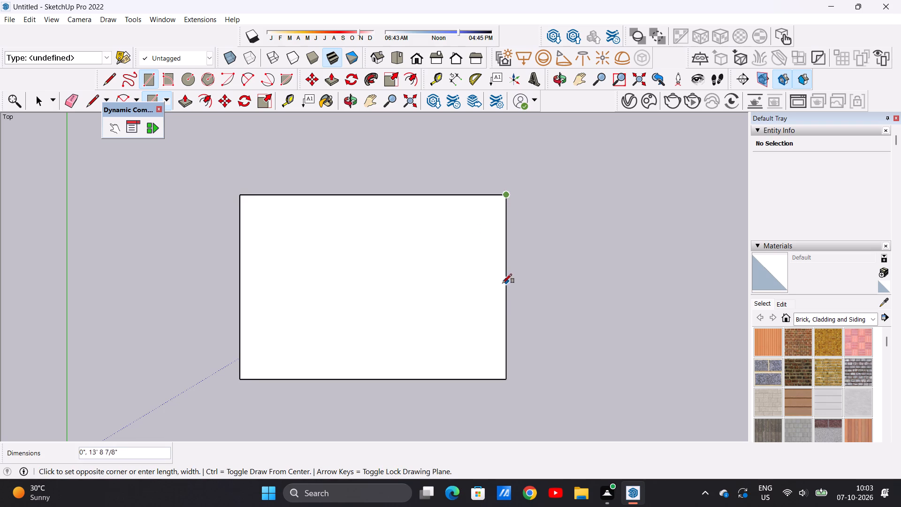
left_click(508, 375)
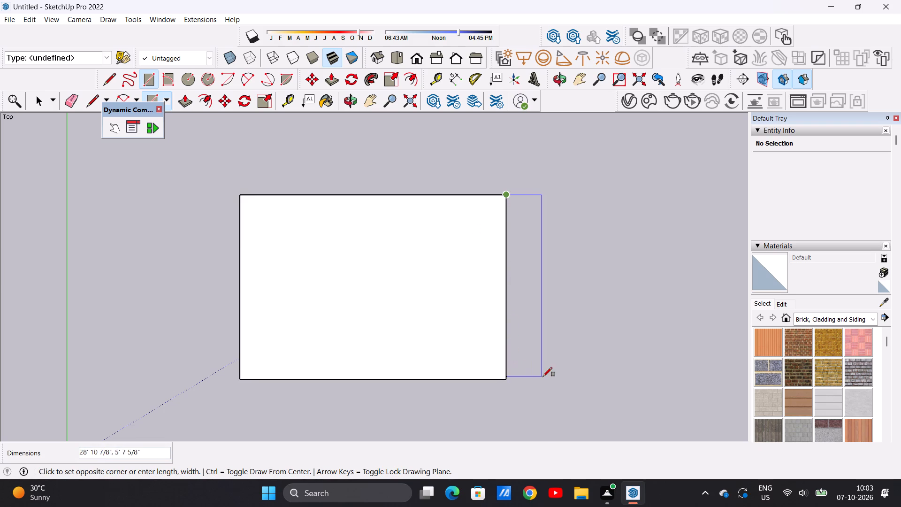
left_click(504, 380)
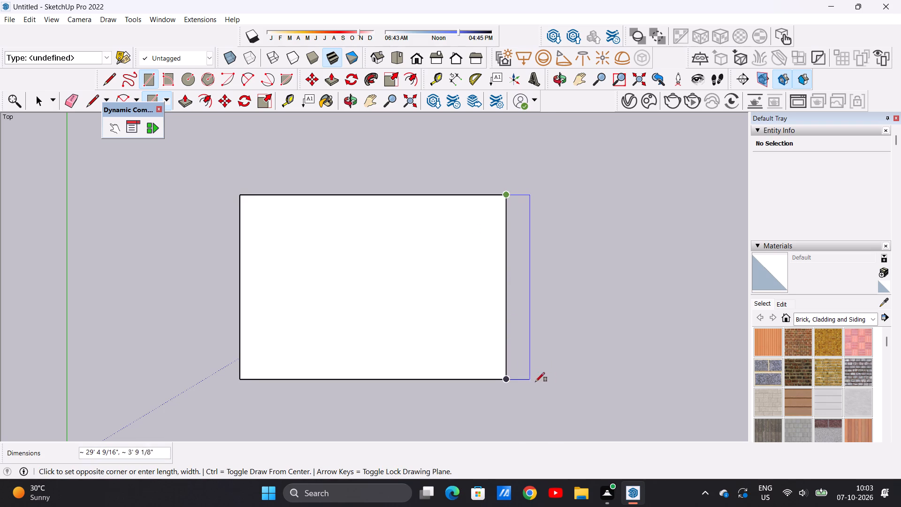
left_click(570, 381)
key("space")
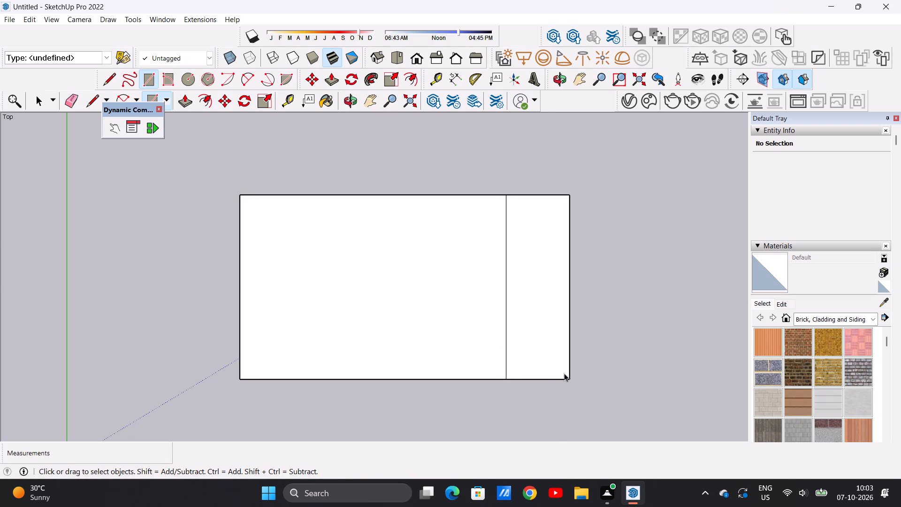
key("e")
left_click_drag(519, 316, 485, 314)
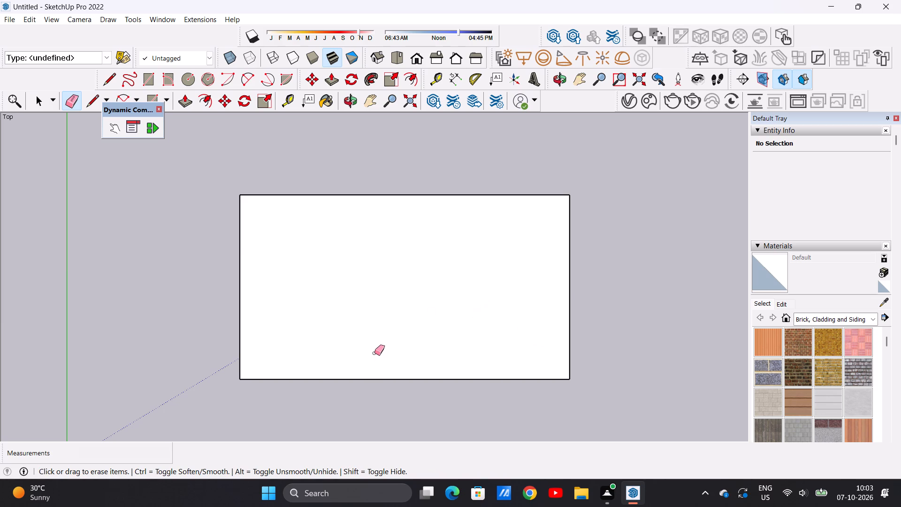
Push/Pull the enlarged rectangular face up 9" to form the floor slab.
key("space")
key("p")
scroll(393, 295, "down", 4)
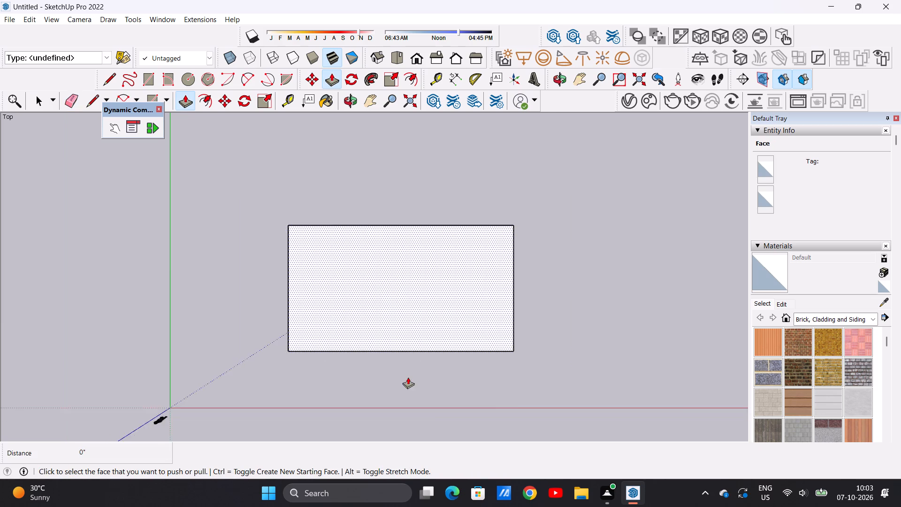
middle_click_drag(407, 367, 409, 176)
scroll(448, 270, "up", 6)
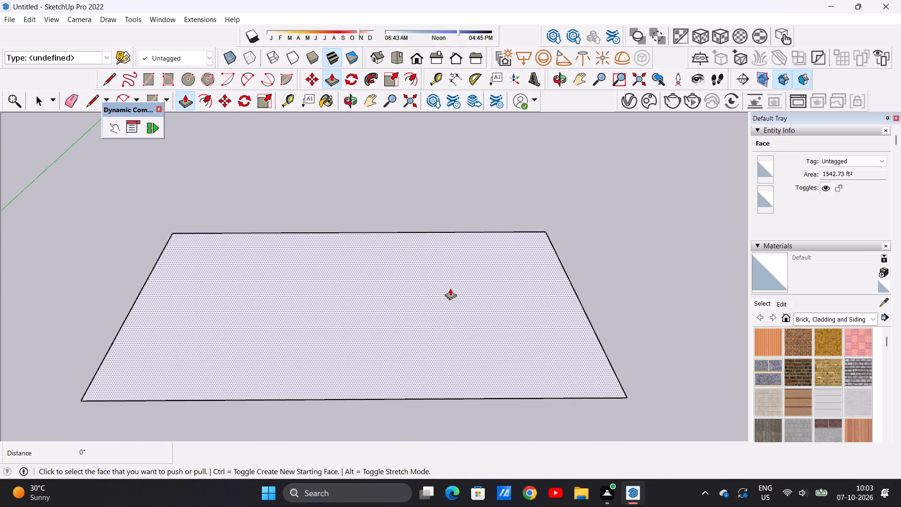
left_click(450, 288)
type("9\"")
key("Return")
key("space")
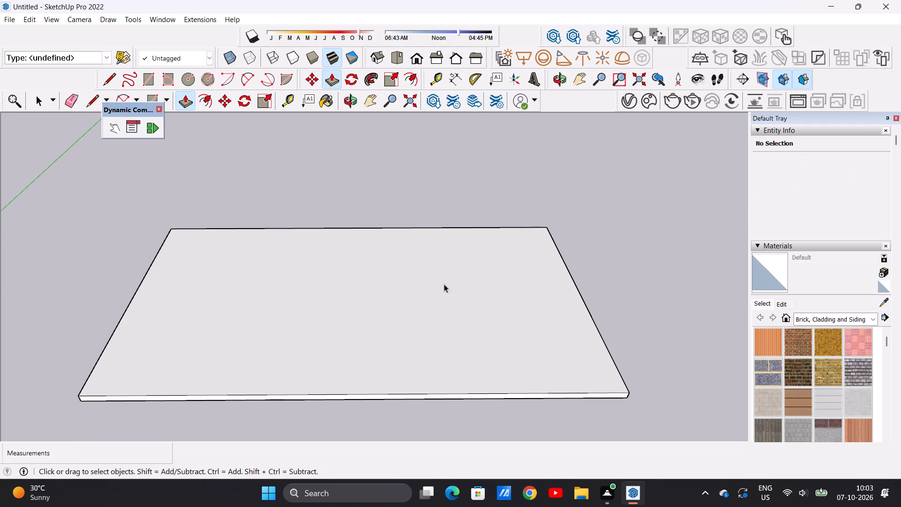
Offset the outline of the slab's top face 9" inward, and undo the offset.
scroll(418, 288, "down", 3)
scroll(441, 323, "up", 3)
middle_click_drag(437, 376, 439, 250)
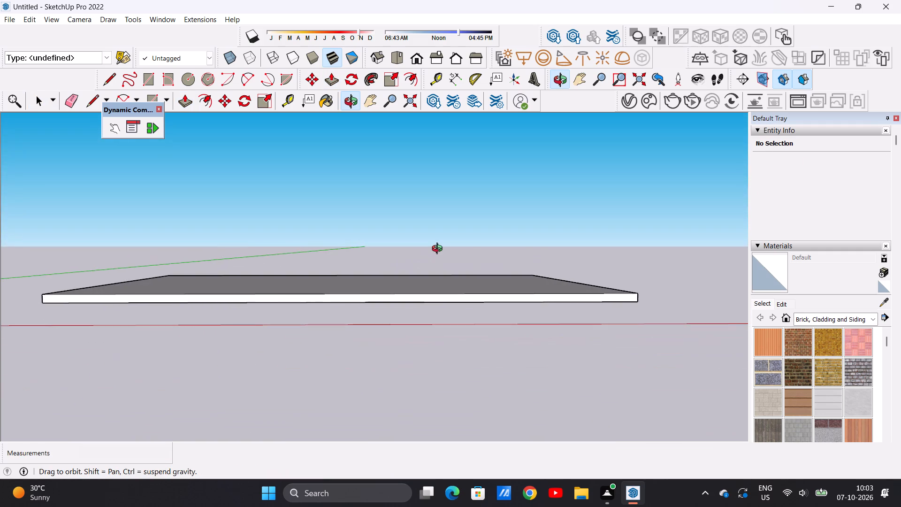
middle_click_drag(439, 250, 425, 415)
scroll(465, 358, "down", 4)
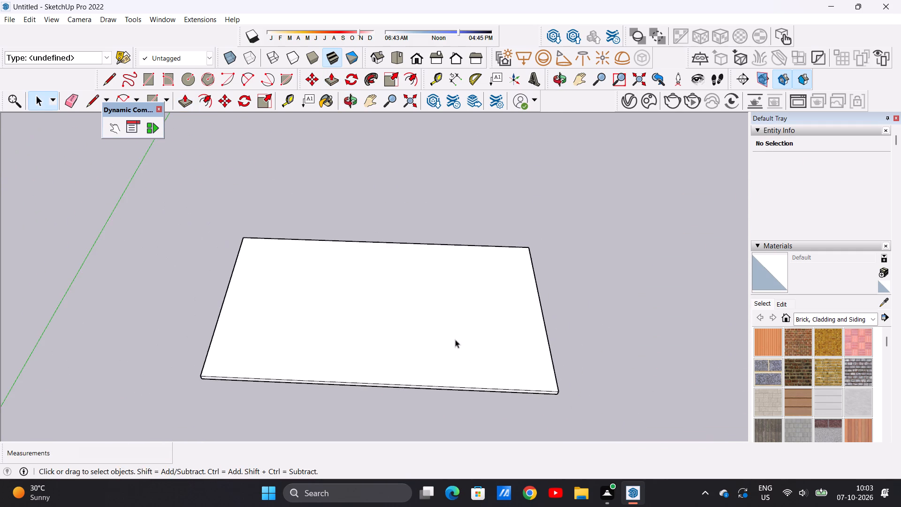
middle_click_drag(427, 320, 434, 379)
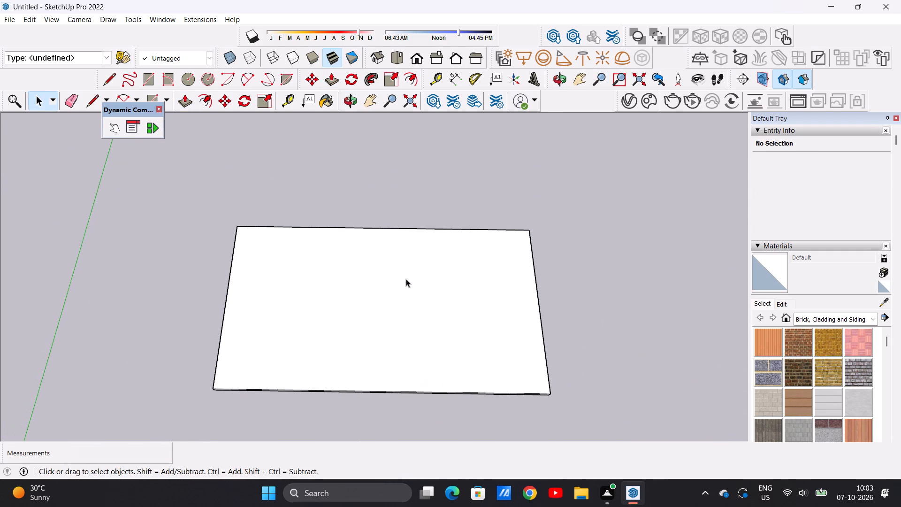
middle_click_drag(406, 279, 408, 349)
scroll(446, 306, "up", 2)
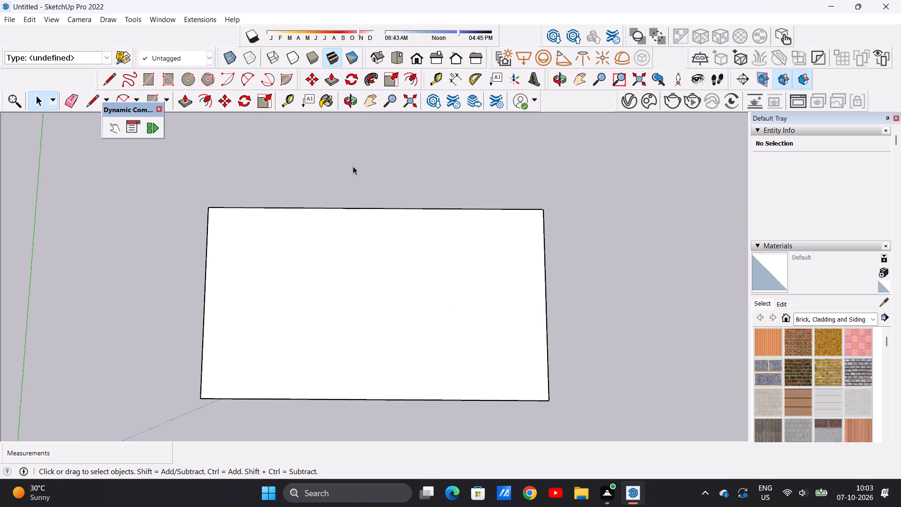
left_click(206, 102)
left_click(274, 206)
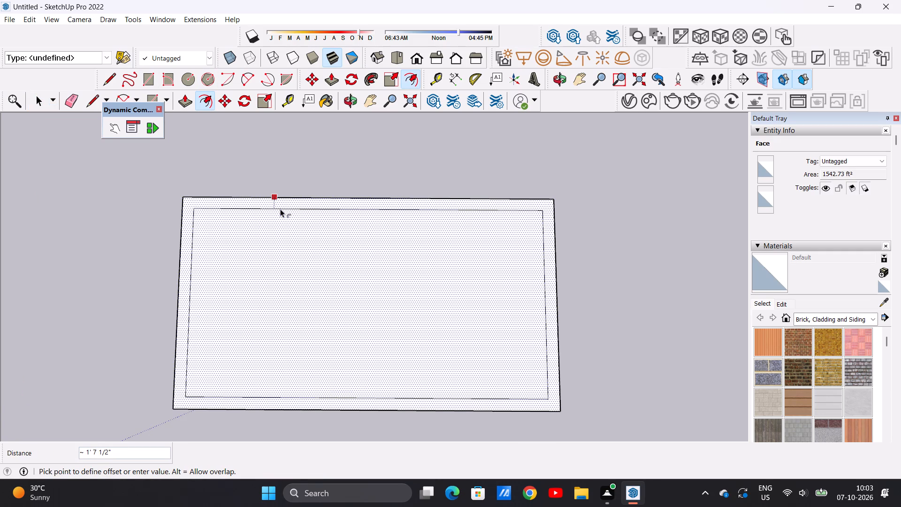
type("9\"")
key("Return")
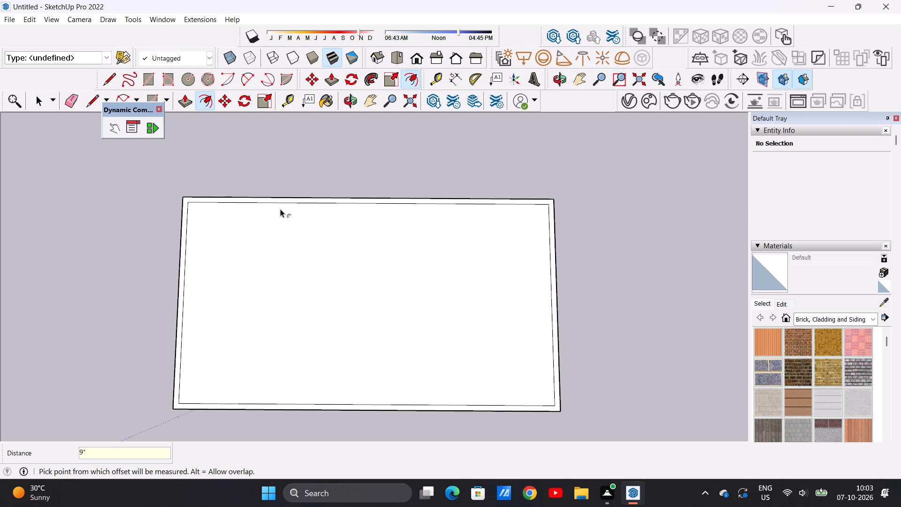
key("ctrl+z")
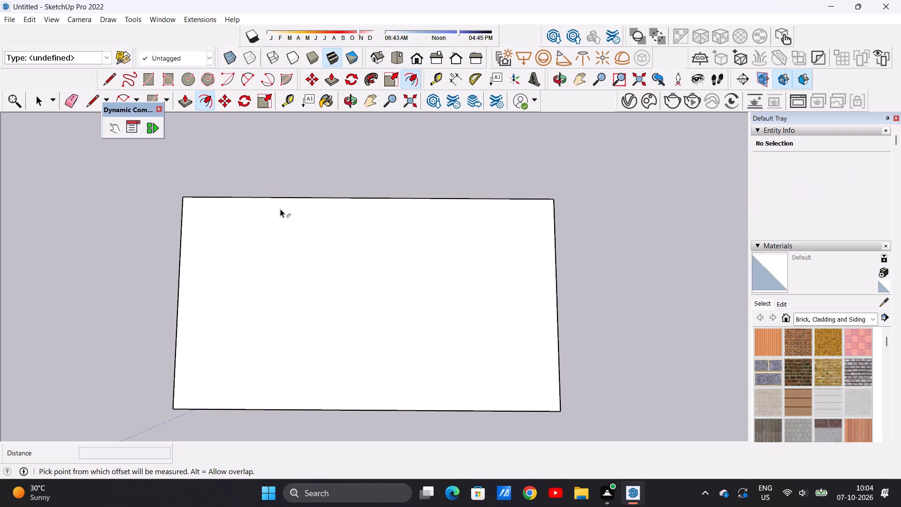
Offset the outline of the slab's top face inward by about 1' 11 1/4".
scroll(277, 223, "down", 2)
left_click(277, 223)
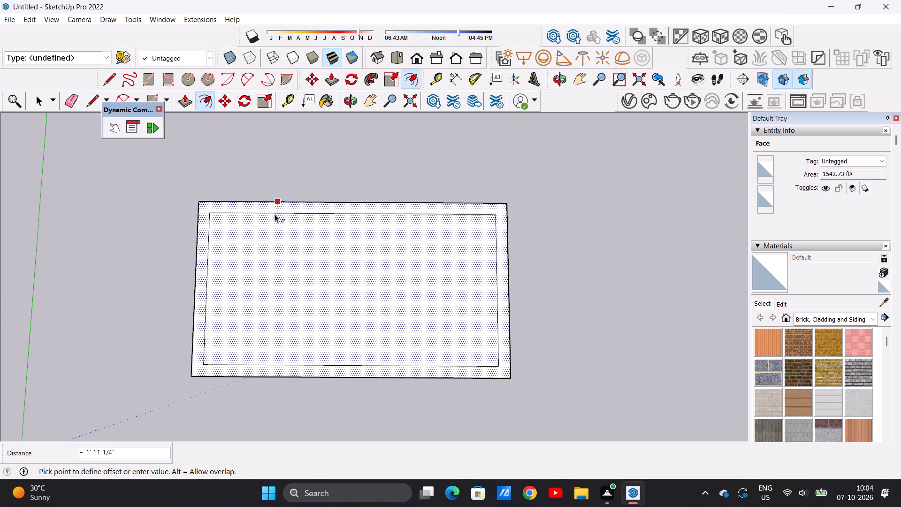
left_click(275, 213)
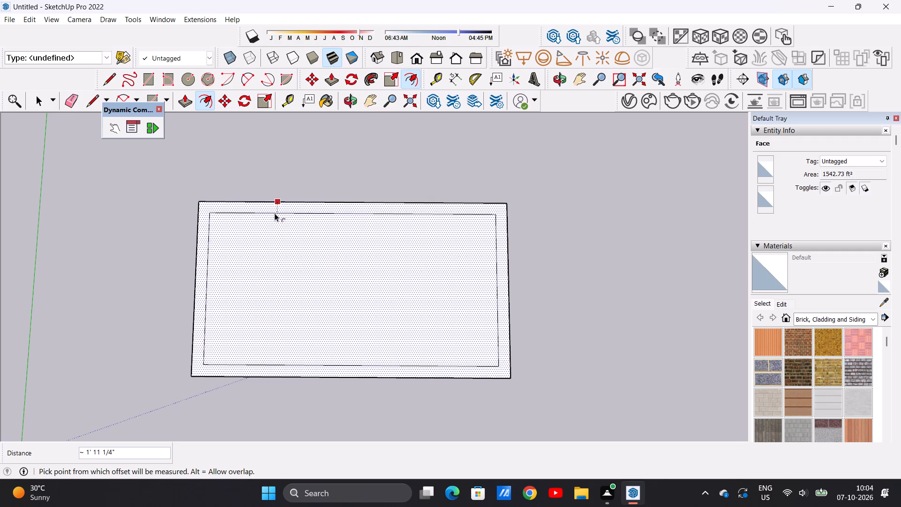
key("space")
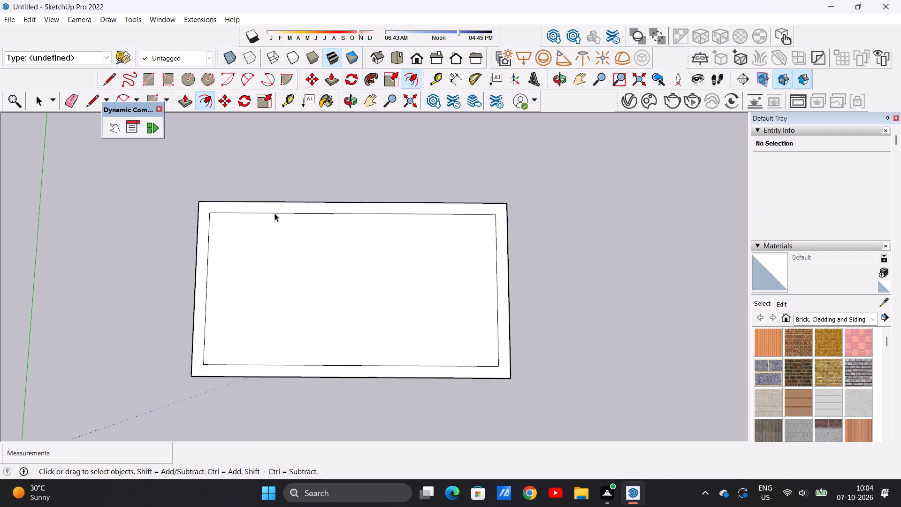
Examine the slab and its inset outline from above and at an angle.
scroll(335, 219, "down", 6)
scroll(346, 220, "up", 1)
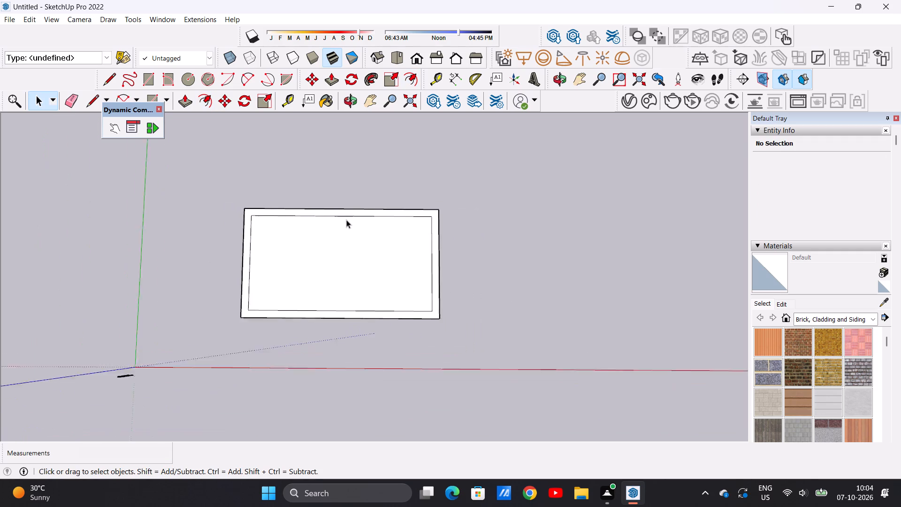
scroll(346, 220, "up", 5)
middle_click_drag(376, 316, 371, 177)
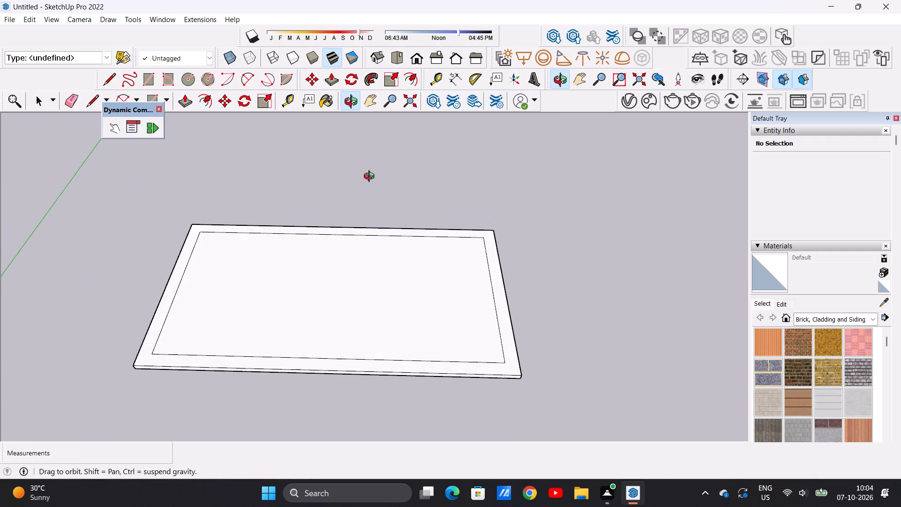
middle_click_drag(371, 177, 374, 328)
scroll(374, 329, "down", 11)
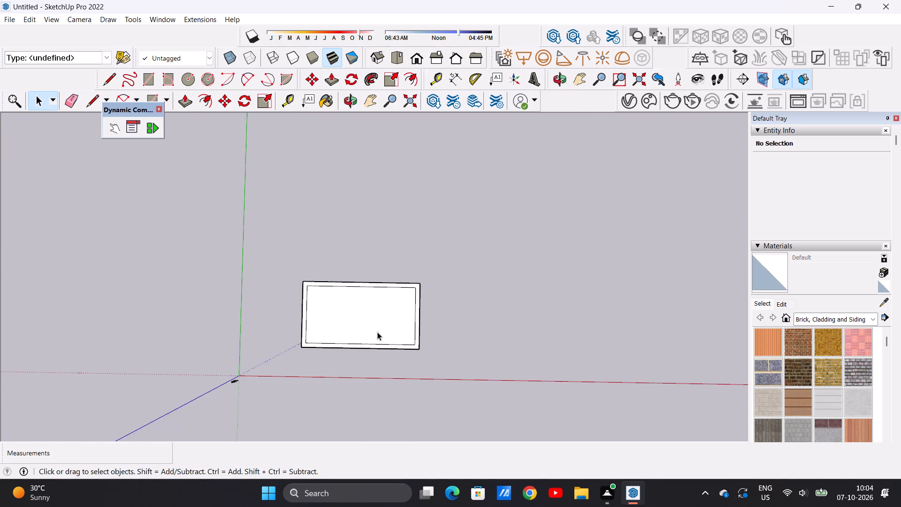
scroll(377, 341, "up", 8)
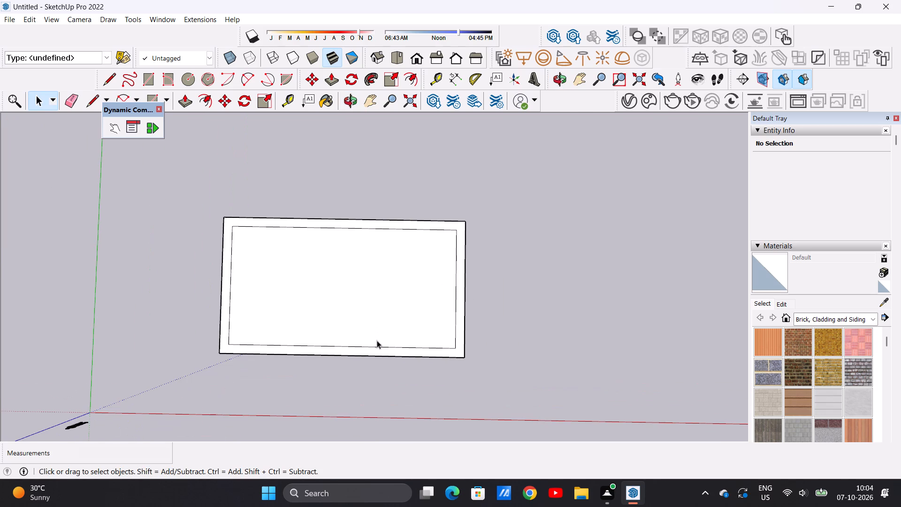
scroll(354, 363, "down", 2)
scroll(336, 325, "up", 2)
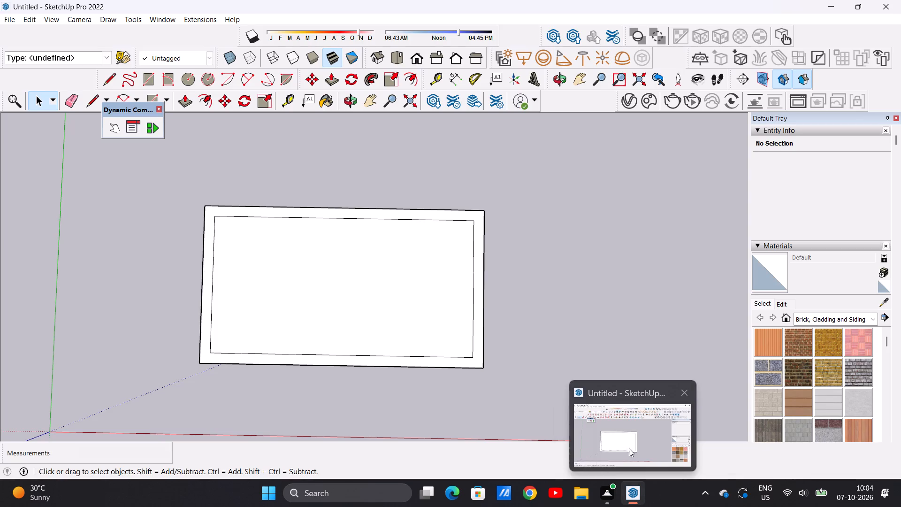
left_click(627, 445)
scroll(420, 354, "down", 1)
scroll(420, 358, "up", 2)
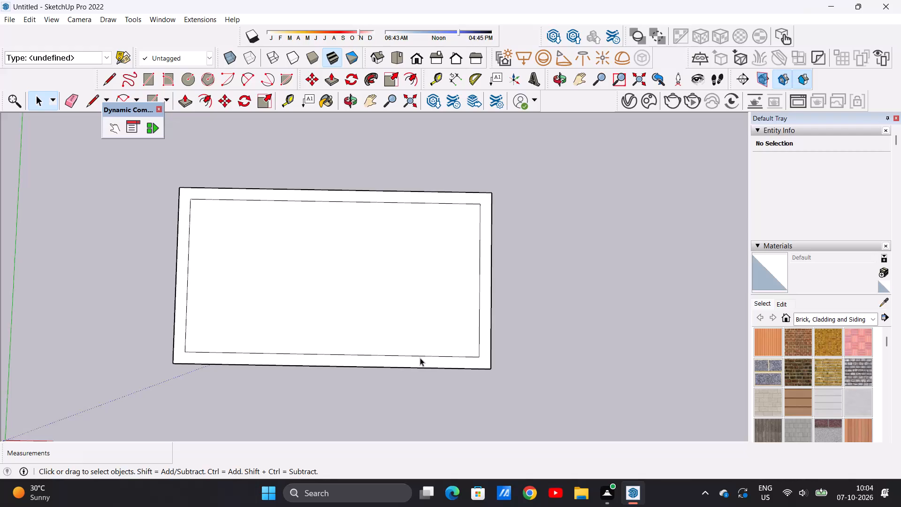
scroll(358, 380, "up", 2)
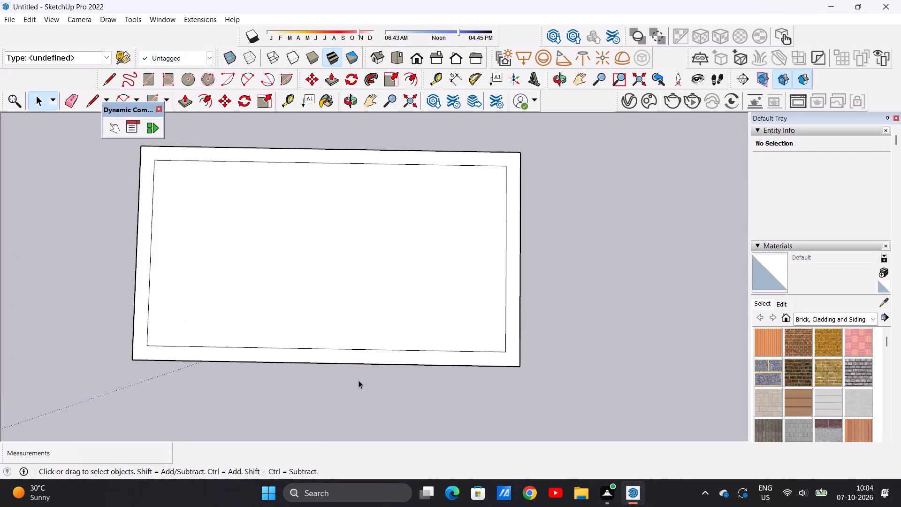
scroll(361, 378, "down", 2)
scroll(366, 373, "up", 1)
scroll(365, 371, "down", 6)
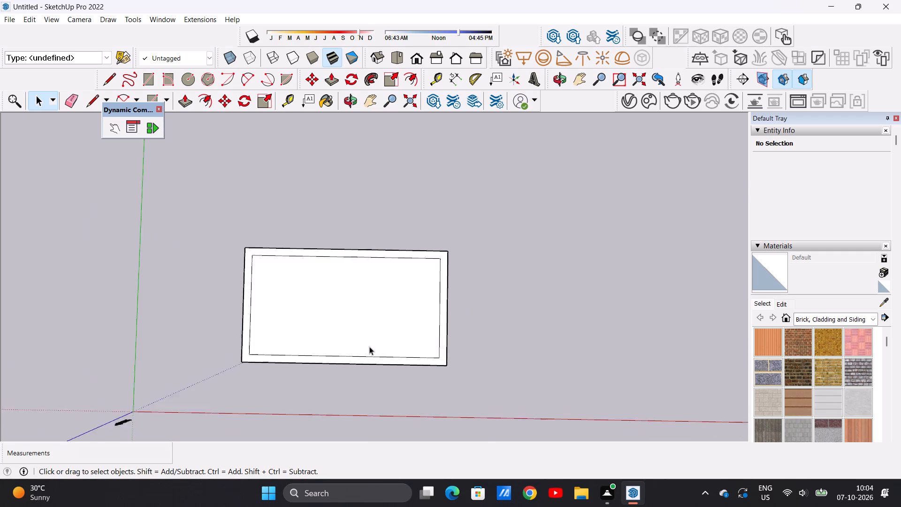
scroll(369, 346, "down", 3)
middle_click_drag(380, 377, 384, 208)
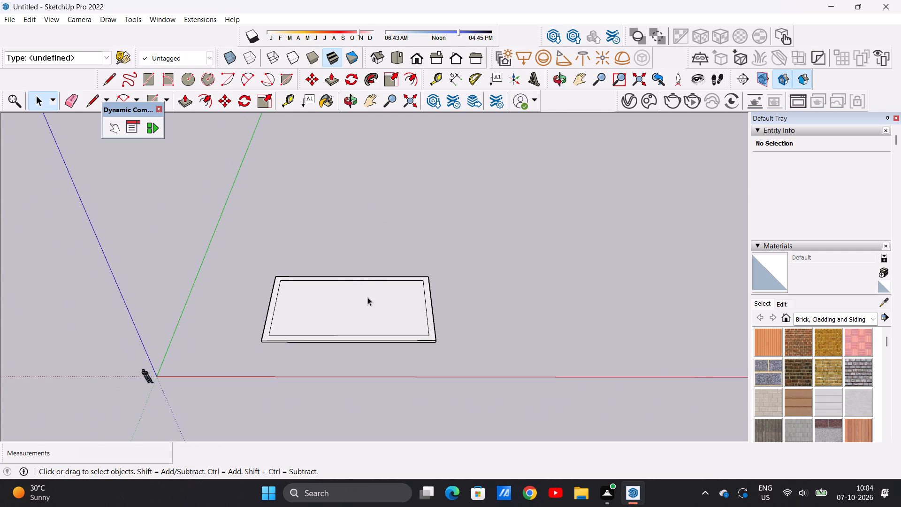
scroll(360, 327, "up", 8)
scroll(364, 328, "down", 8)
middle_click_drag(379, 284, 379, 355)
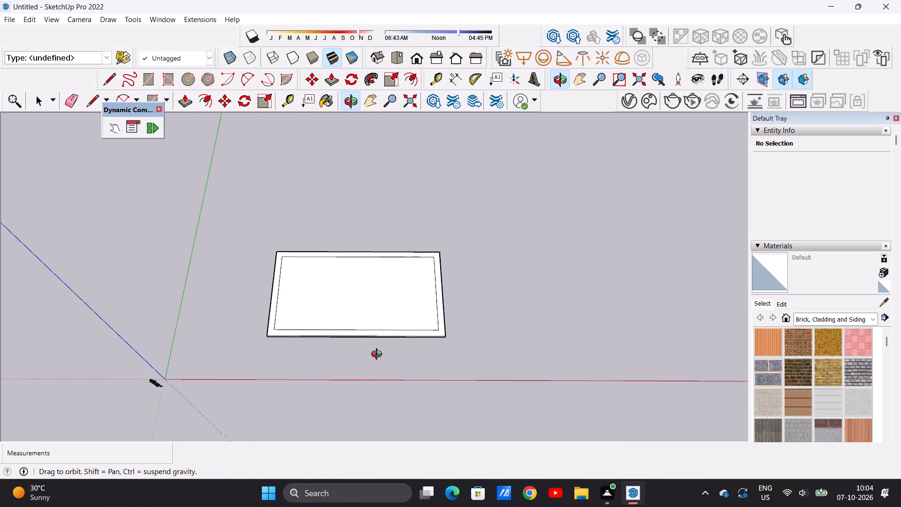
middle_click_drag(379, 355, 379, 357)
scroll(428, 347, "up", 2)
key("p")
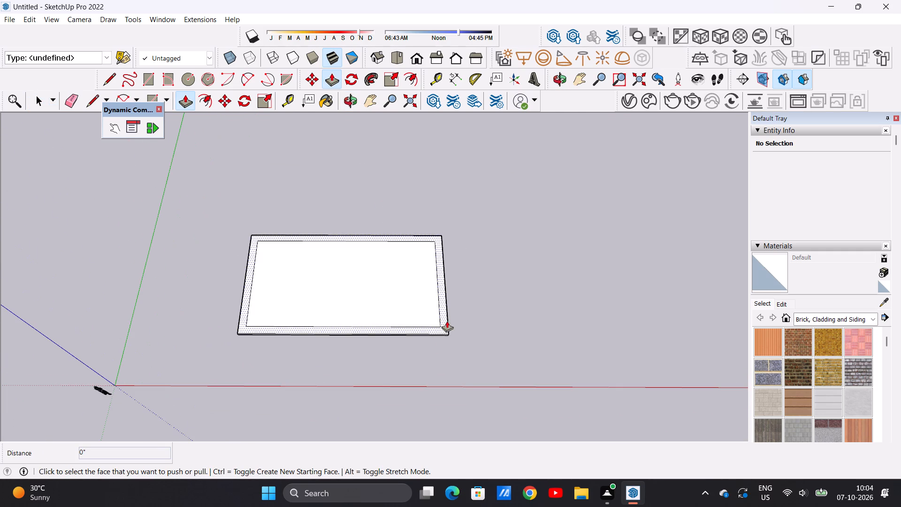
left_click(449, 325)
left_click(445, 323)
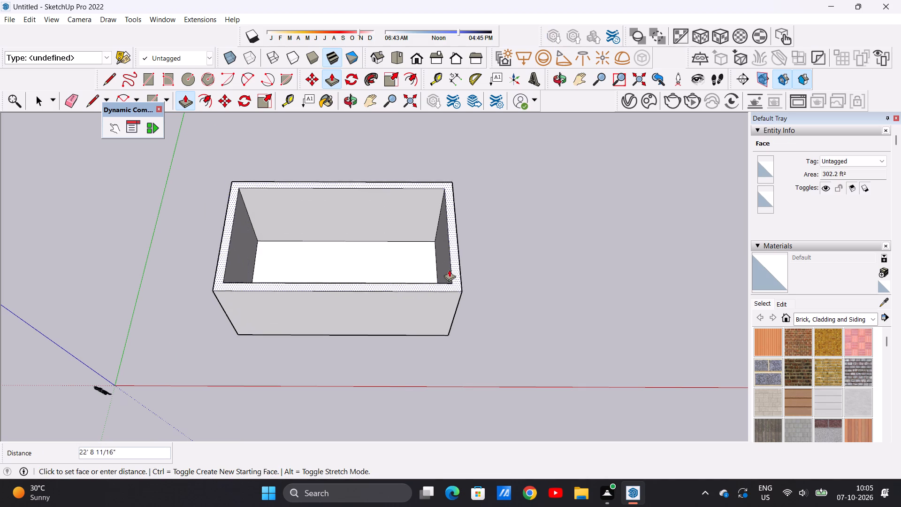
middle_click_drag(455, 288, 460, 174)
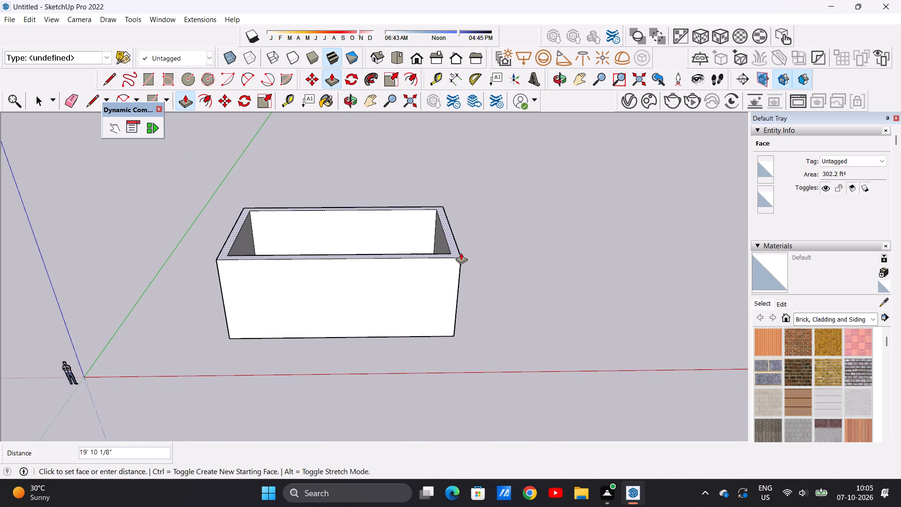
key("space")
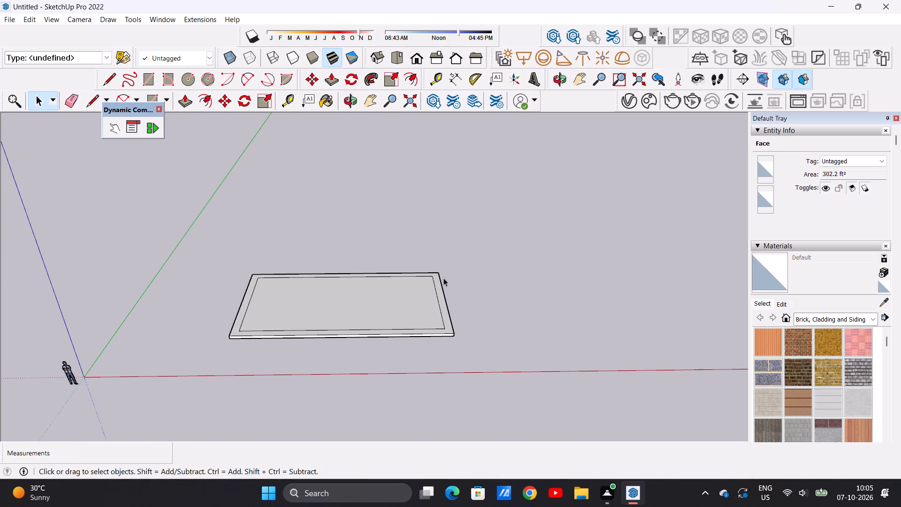
Undo the inward offset and the slab's 9" Push/Pull.
middle_click_drag(437, 283, 432, 402)
key("ctrl+z")
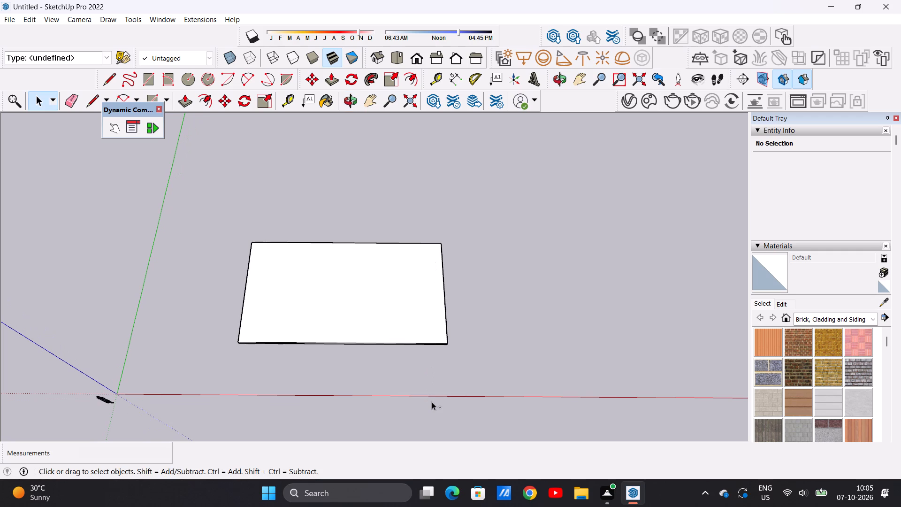
key("ctrl+z")
key("space")
Extend the face with a full-height rectangle about 18' 1 7/8" wide on its right edge, and erase the shared edge.
middle_click_drag(427, 322, 427, 365)
scroll(430, 286, "up", 3)
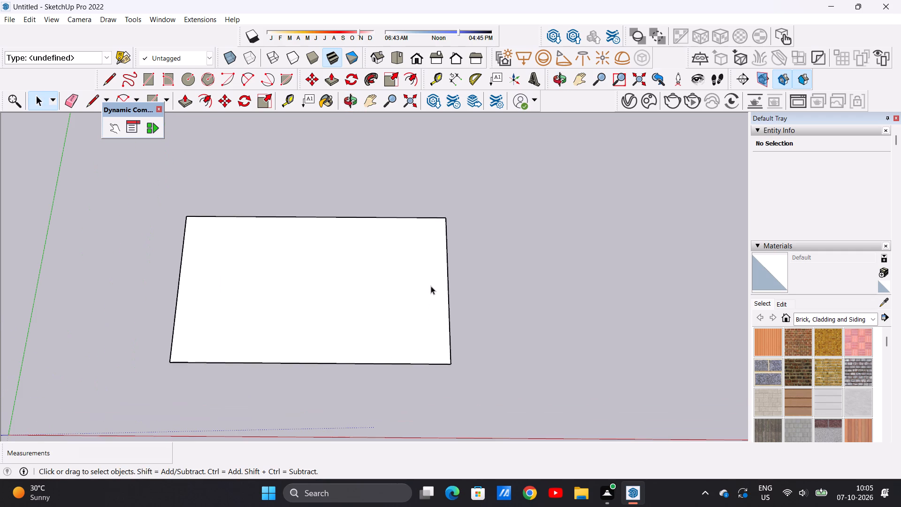
key("r")
left_click(447, 219)
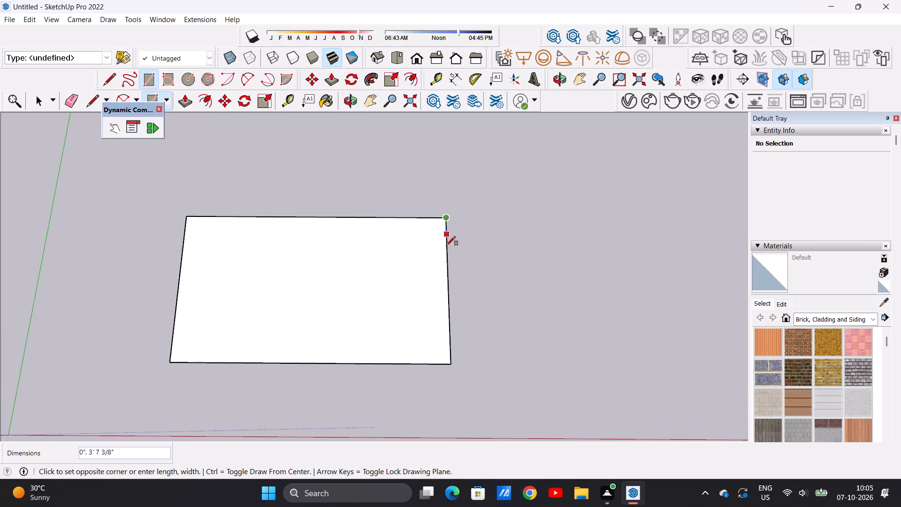
left_click(451, 365)
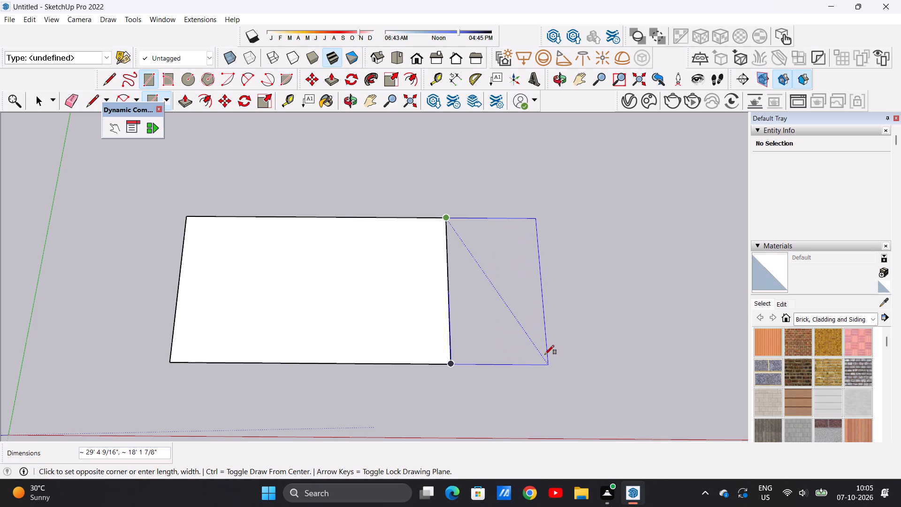
left_click(546, 357)
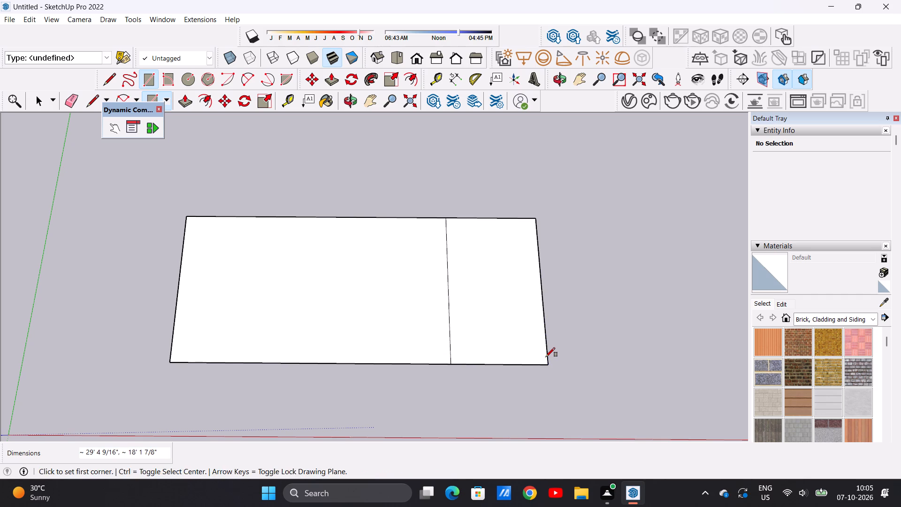
key("space")
type("E")
left_click_drag(465, 301, 431, 302)
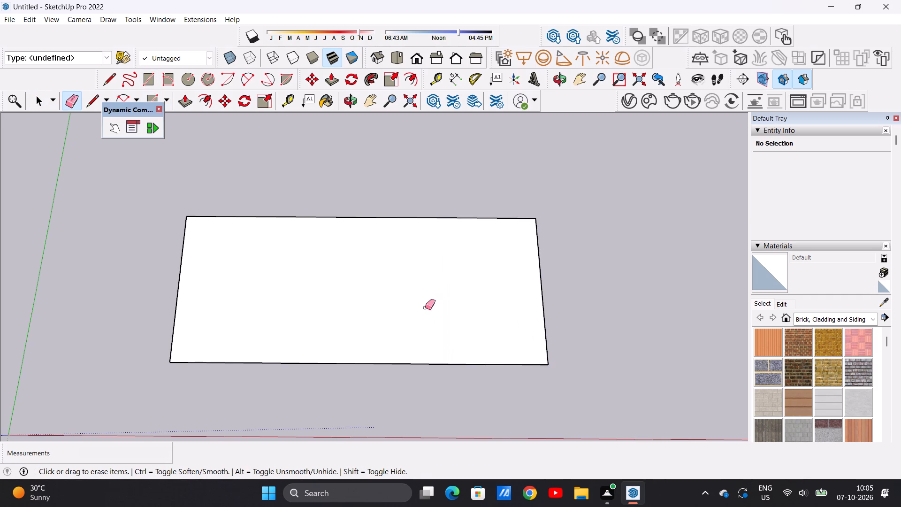
Extend the floor face with a full-width rectangle about 13' deep on its back edge, and erase the shared edge.
scroll(418, 326, "down", 7)
scroll(451, 335, "up", 6)
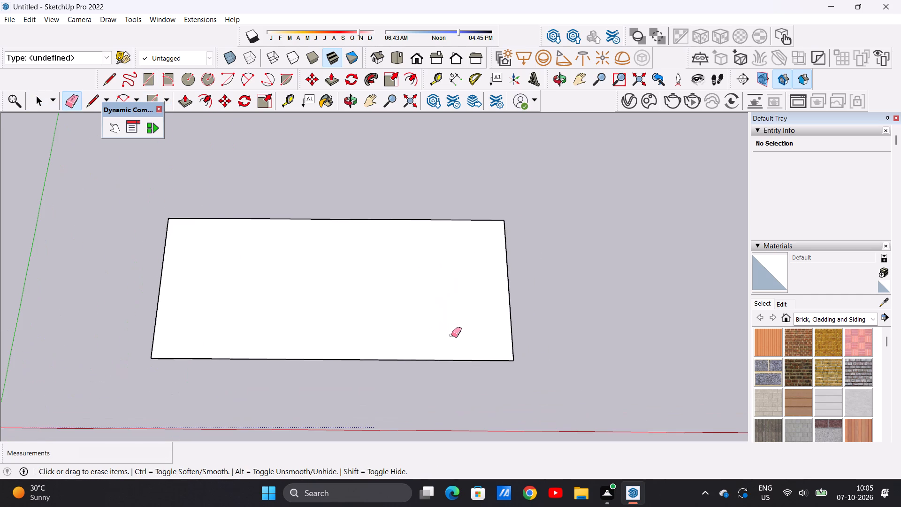
scroll(452, 335, "down", 3)
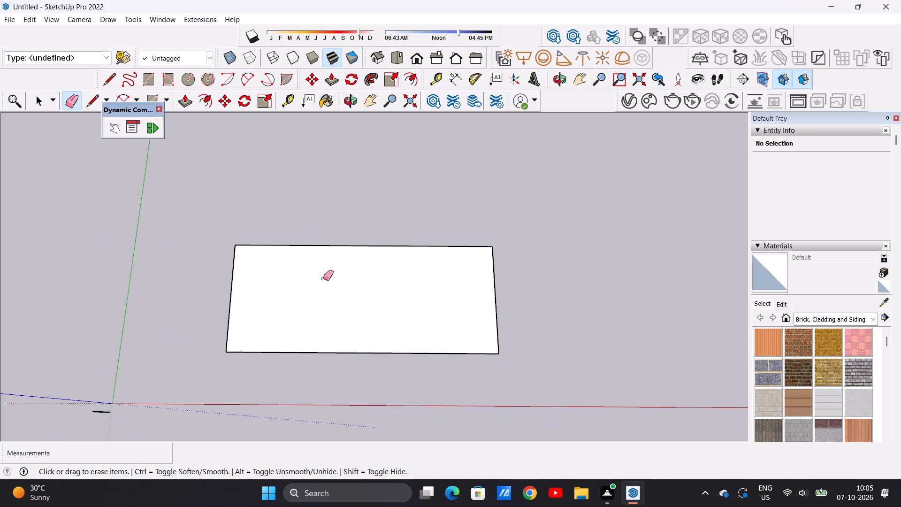
middle_click_drag(296, 291, 304, 331)
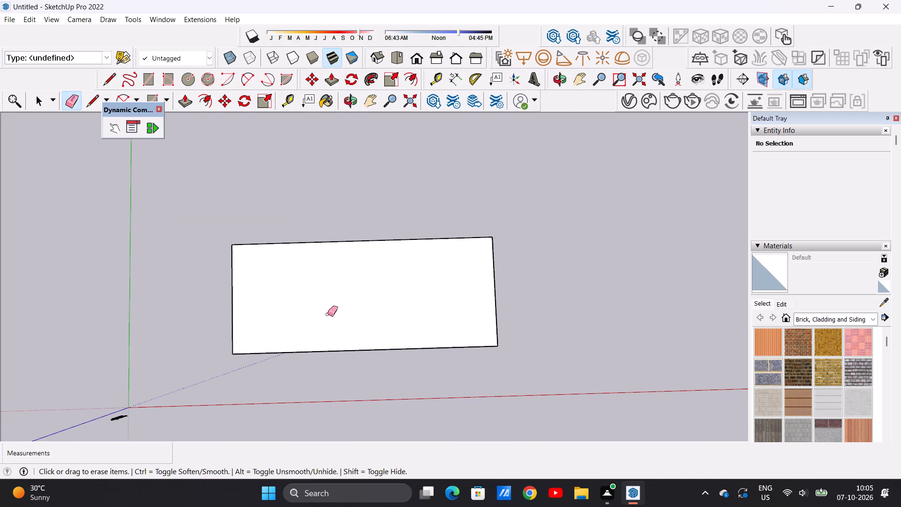
middle_click_drag(497, 314, 493, 331)
scroll(492, 329, "up", 1)
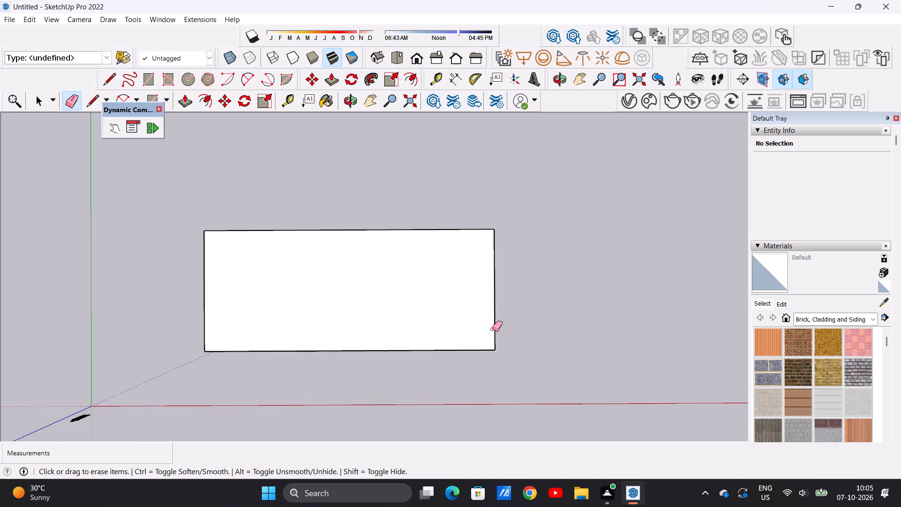
key("r")
left_click(207, 229)
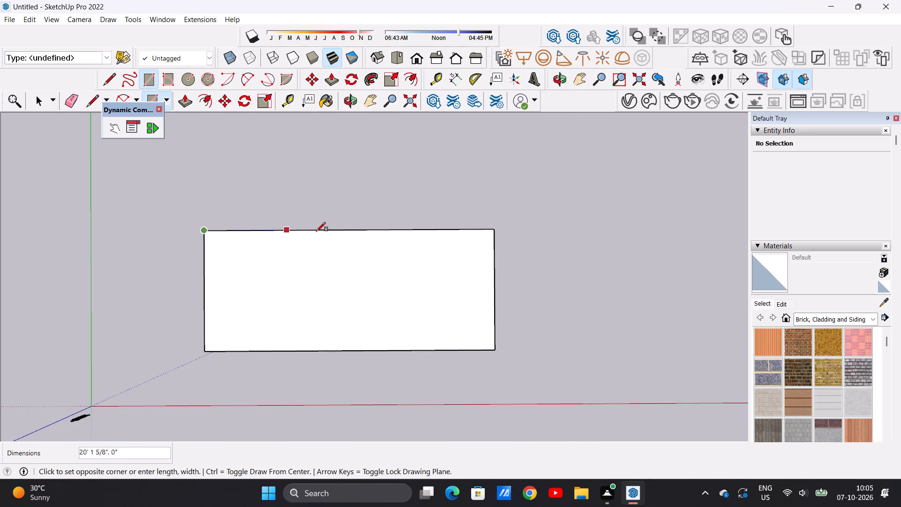
left_click(493, 229)
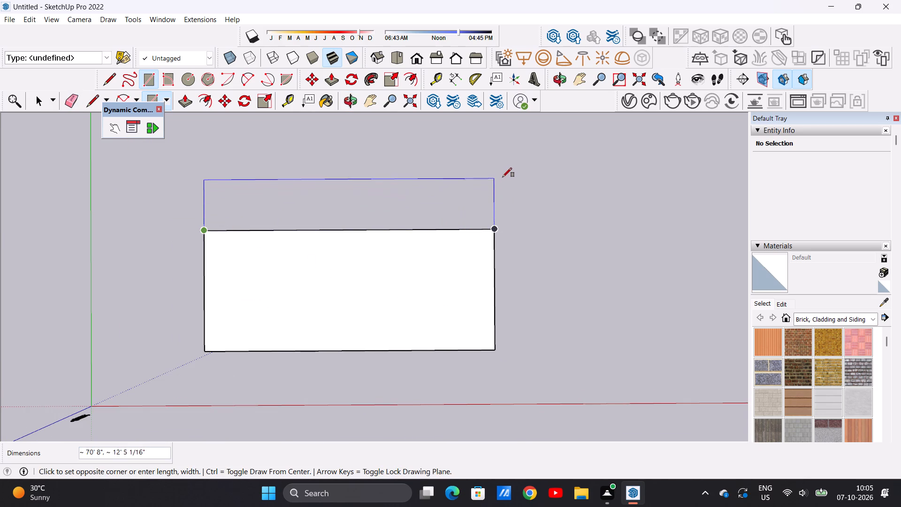
left_click(503, 175)
key("space")
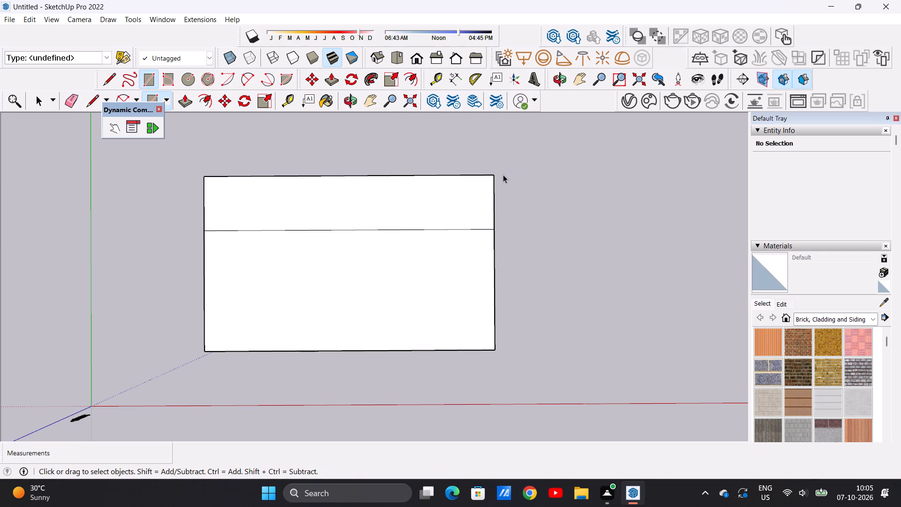
key("e")
left_click_drag(442, 223, 437, 255)
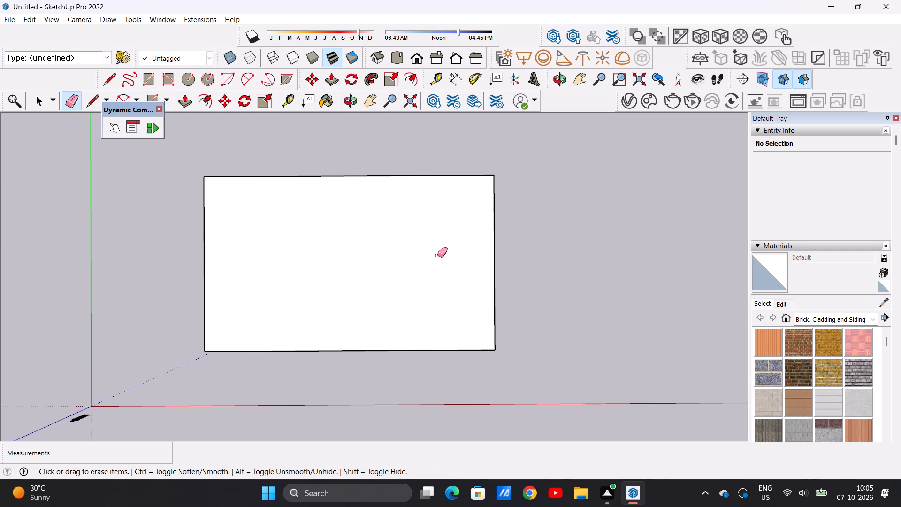
Extend the face with a full-height rectangle about 11' 9 5/8" wide on its right edge, and erase the shared edge.
key("r")
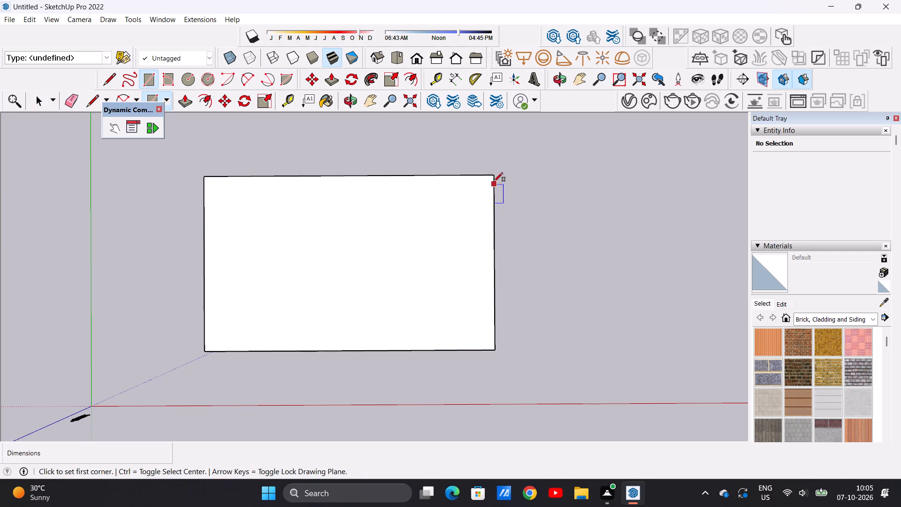
left_click(495, 177)
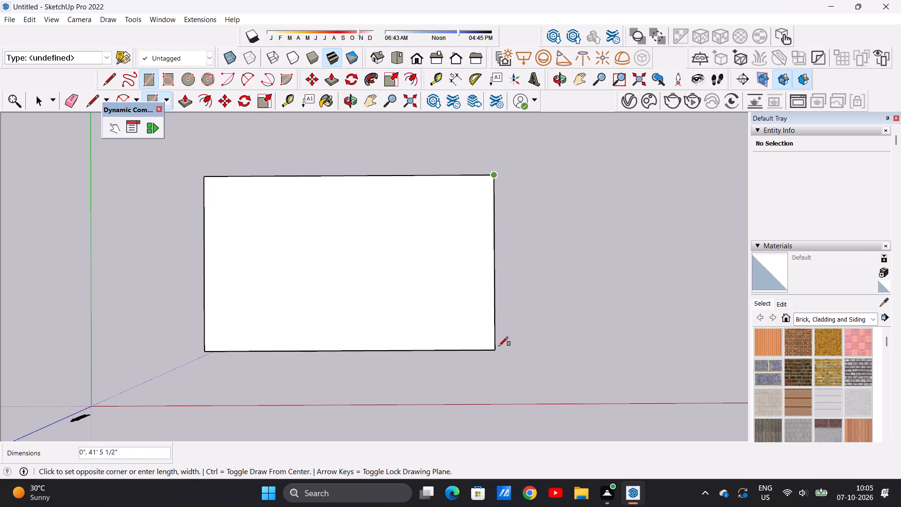
left_click(497, 350)
left_click(543, 349)
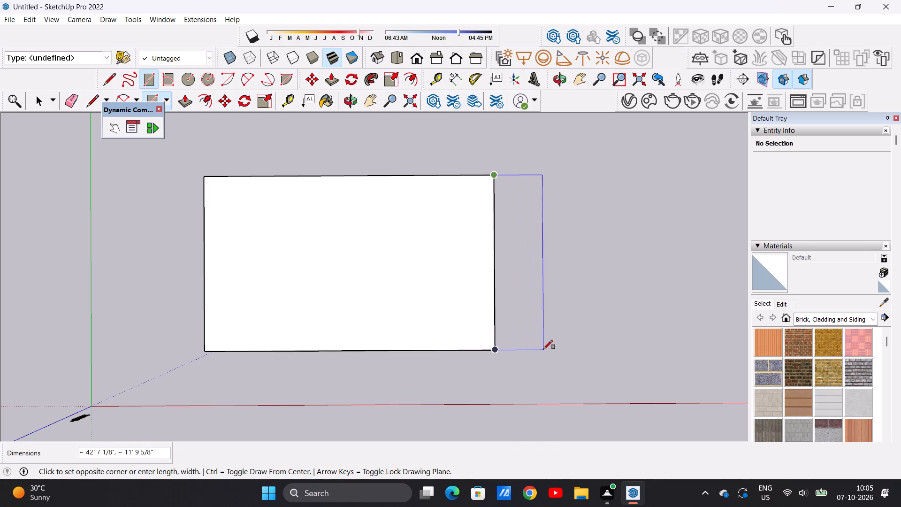
key("space")
type("E")
left_click_drag(507, 298, 481, 291)
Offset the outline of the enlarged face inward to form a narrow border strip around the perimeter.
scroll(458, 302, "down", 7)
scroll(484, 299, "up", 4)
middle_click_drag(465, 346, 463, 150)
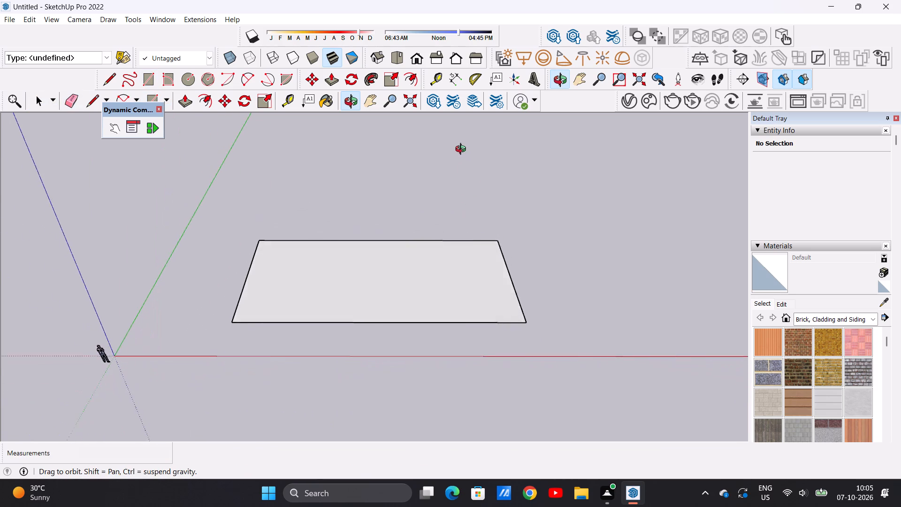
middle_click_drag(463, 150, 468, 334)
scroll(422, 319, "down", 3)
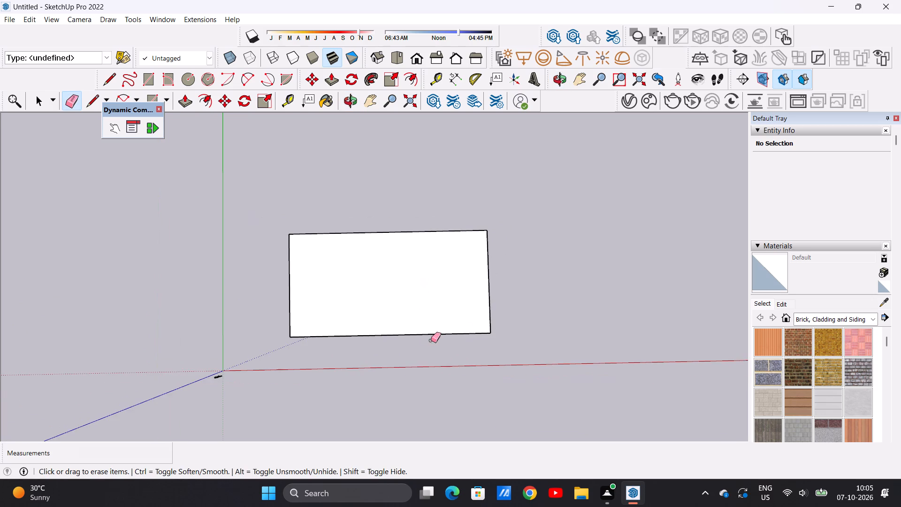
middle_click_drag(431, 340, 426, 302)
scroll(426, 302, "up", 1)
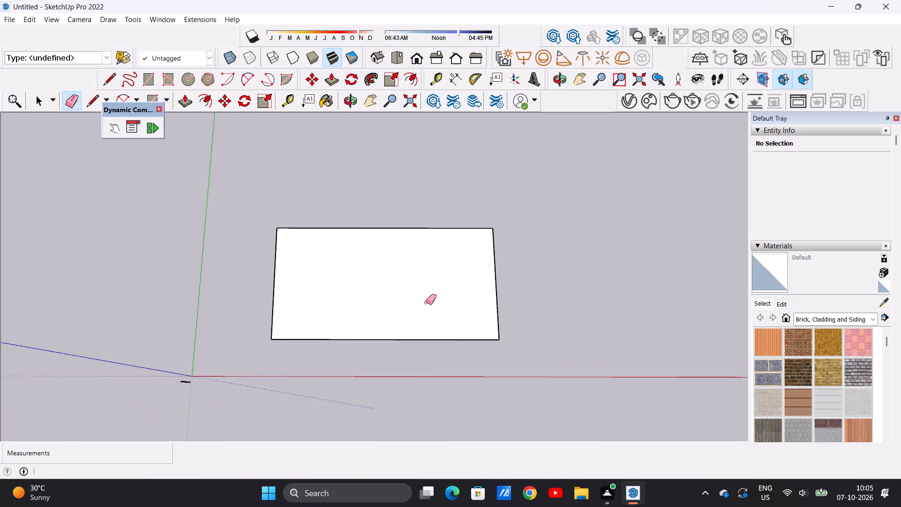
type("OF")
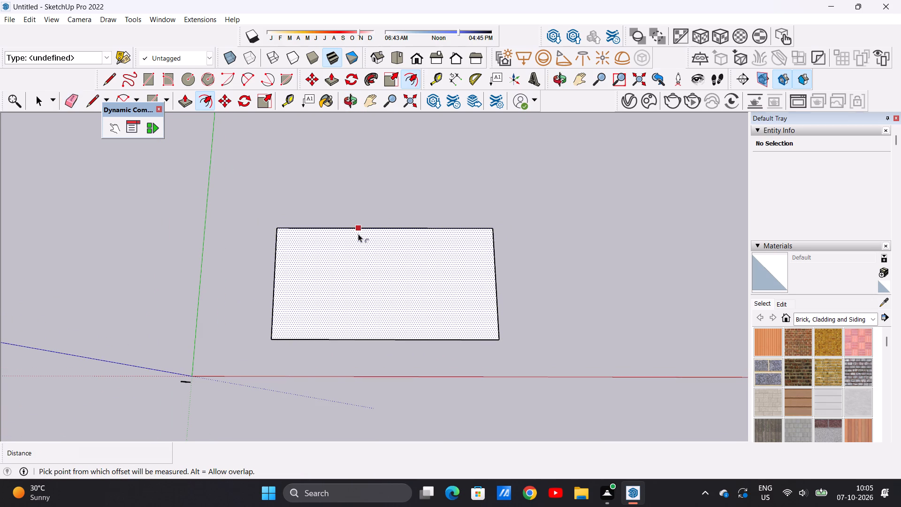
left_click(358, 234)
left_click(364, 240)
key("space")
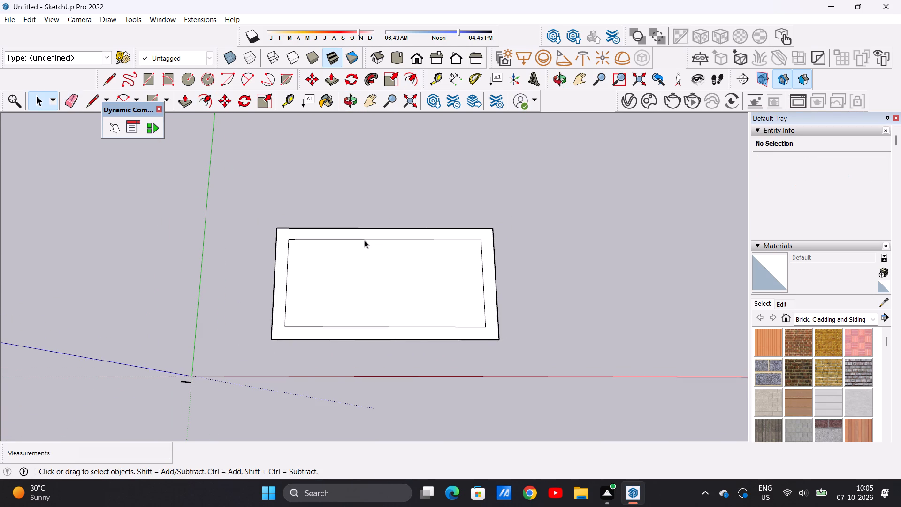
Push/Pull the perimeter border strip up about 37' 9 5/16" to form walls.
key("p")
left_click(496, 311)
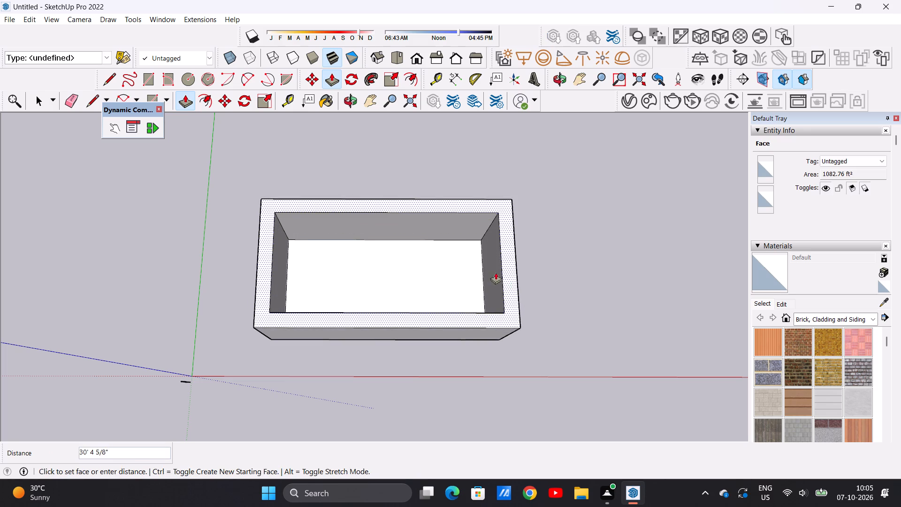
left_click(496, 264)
Examine the raised perimeter walls from the front and from above to judge their height and proportions.
middle_click_drag(494, 304, 493, 135)
scroll(403, 355, "down", 5)
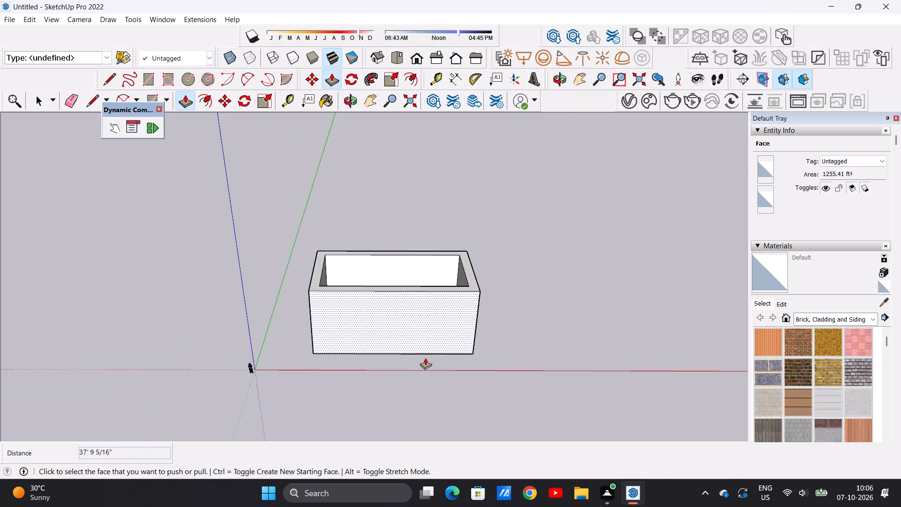
middle_click_drag(426, 359, 423, 269)
scroll(423, 269, "up", 8)
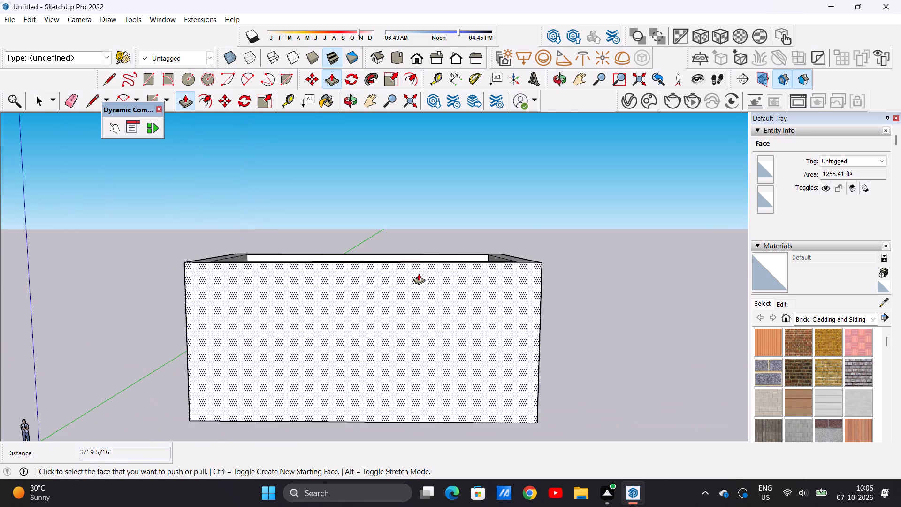
scroll(419, 273, "down", 5)
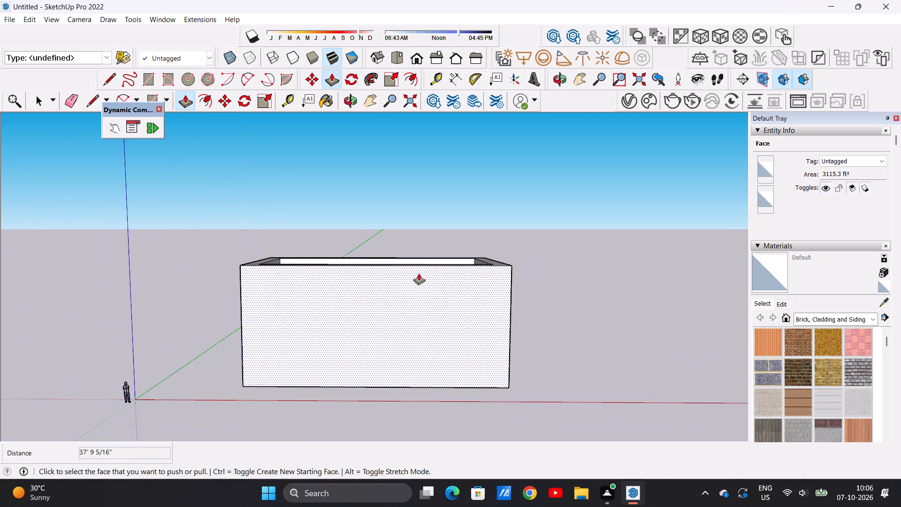
scroll(419, 273, "down", 9)
scroll(419, 273, "up", 1)
middle_click_drag(419, 273, 415, 404)
middle_click_drag(417, 287, 416, 372)
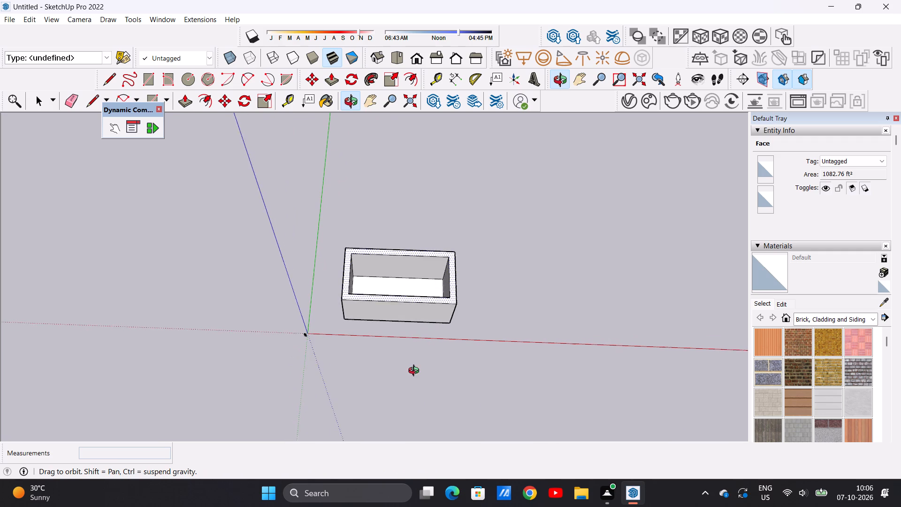
middle_click_drag(416, 372, 415, 375)
scroll(437, 297, "up", 2)
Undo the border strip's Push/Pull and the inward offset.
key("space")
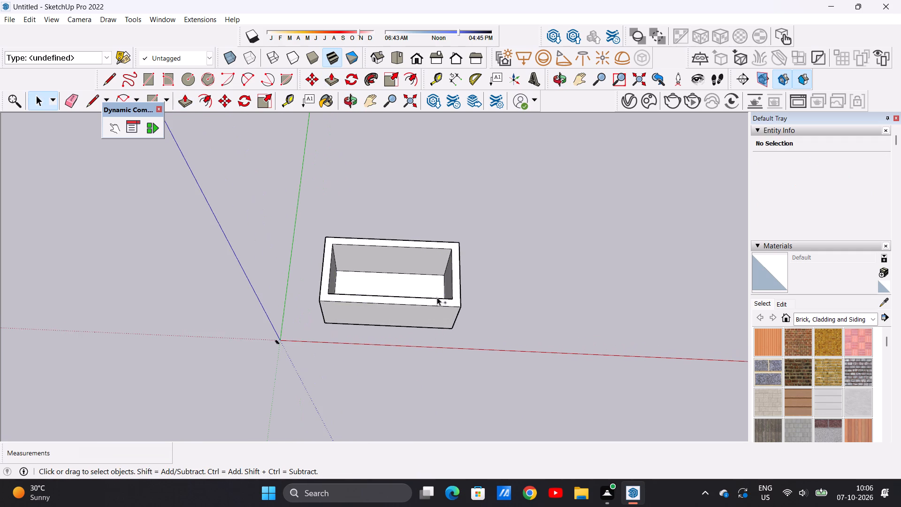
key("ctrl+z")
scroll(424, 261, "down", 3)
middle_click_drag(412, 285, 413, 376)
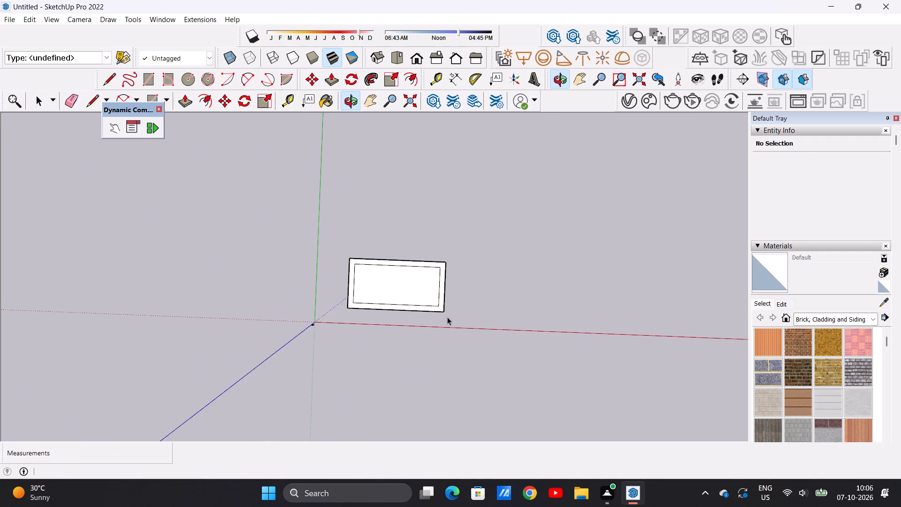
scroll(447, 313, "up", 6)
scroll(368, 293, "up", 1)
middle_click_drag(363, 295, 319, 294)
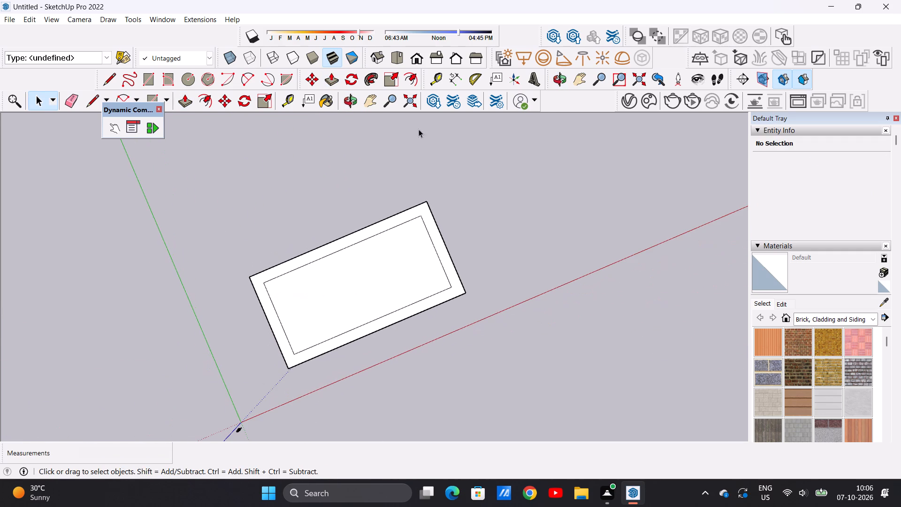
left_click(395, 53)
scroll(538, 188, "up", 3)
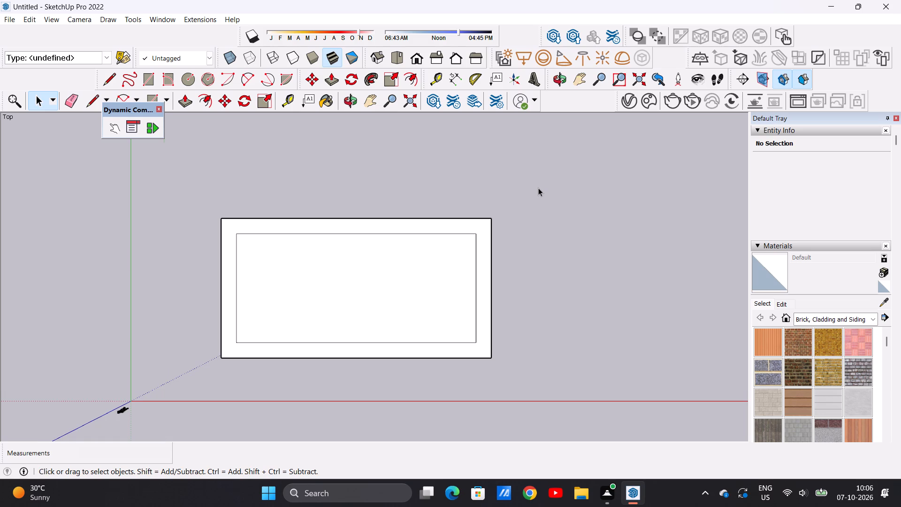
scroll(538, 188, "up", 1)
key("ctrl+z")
In the Top view, extend the face with a full-height rectangle about 33' 2" wide on its right edge, and erase the shared edge.
key("r")
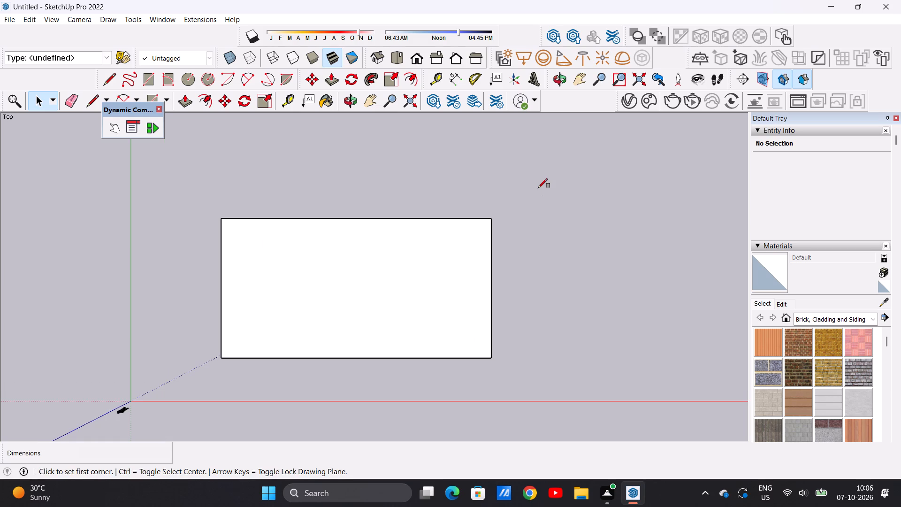
left_click(490, 217)
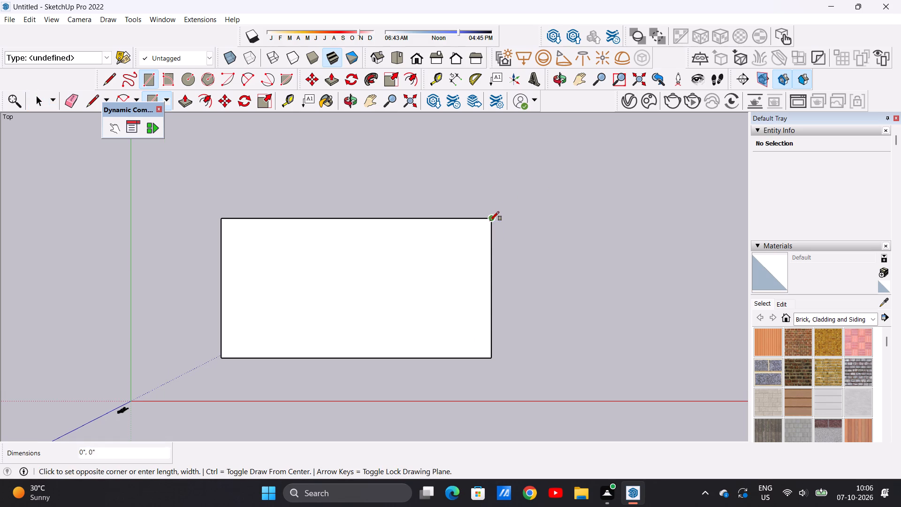
left_click(494, 360)
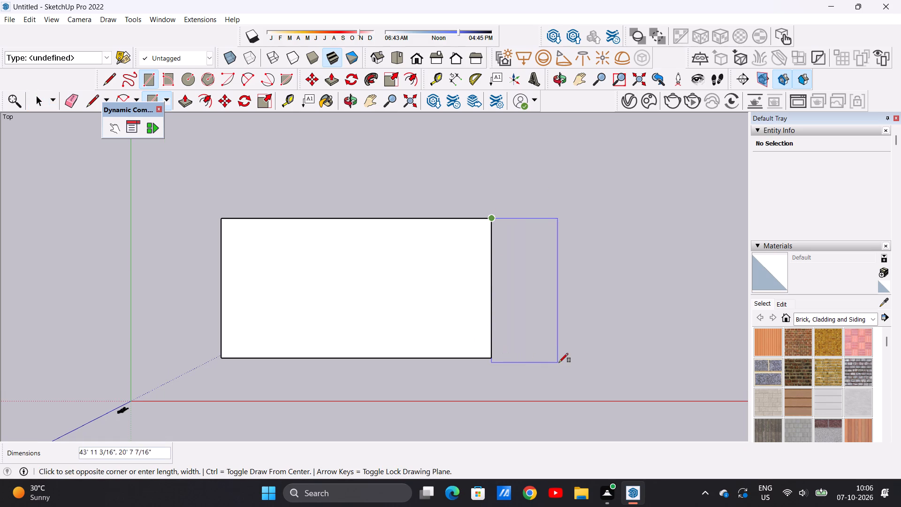
left_click(489, 357)
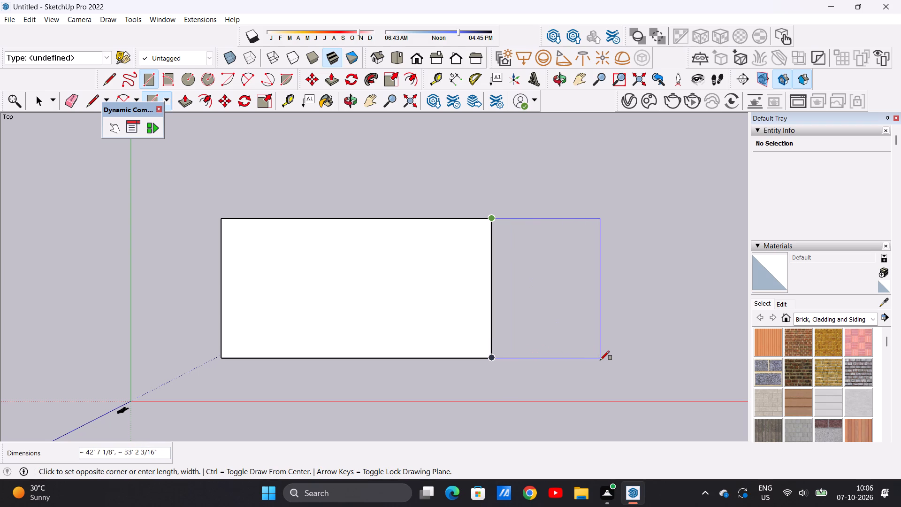
left_click(600, 360)
key("space")
type("E")
left_click_drag(502, 319, 474, 310)
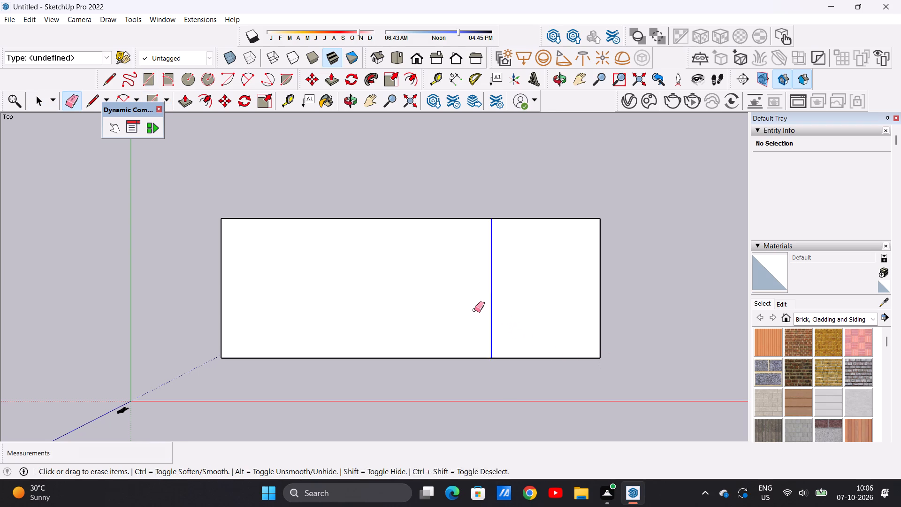
left_click_drag(474, 310, 471, 310)
Move the whole face with its edges diagonally about 219' 9" away from the origin, between the positive red and green axes.
scroll(441, 346, "down", 18)
scroll(635, 250, "up", 8)
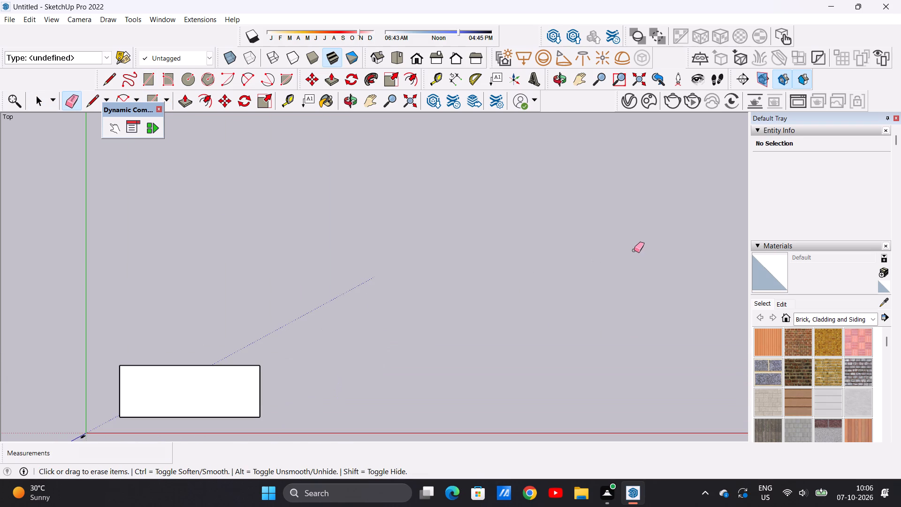
key("space")
triple_click(251, 377)
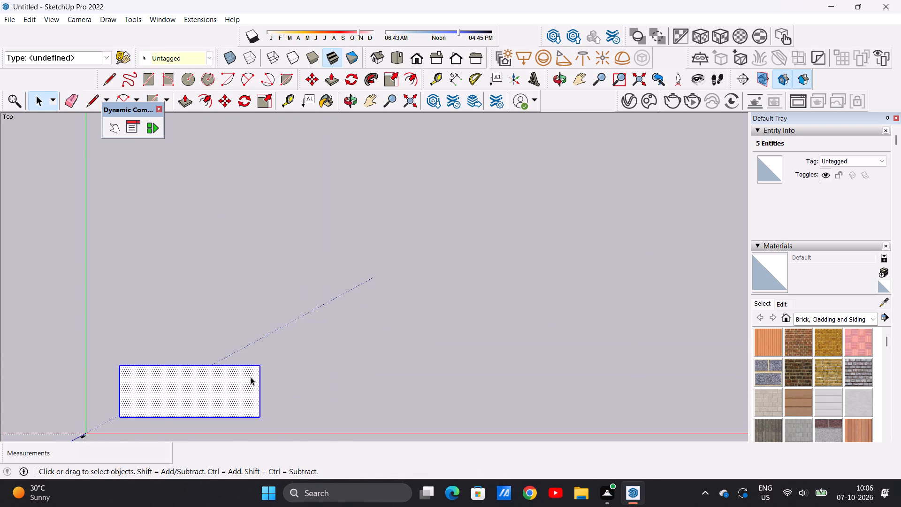
key("m")
left_click(255, 367)
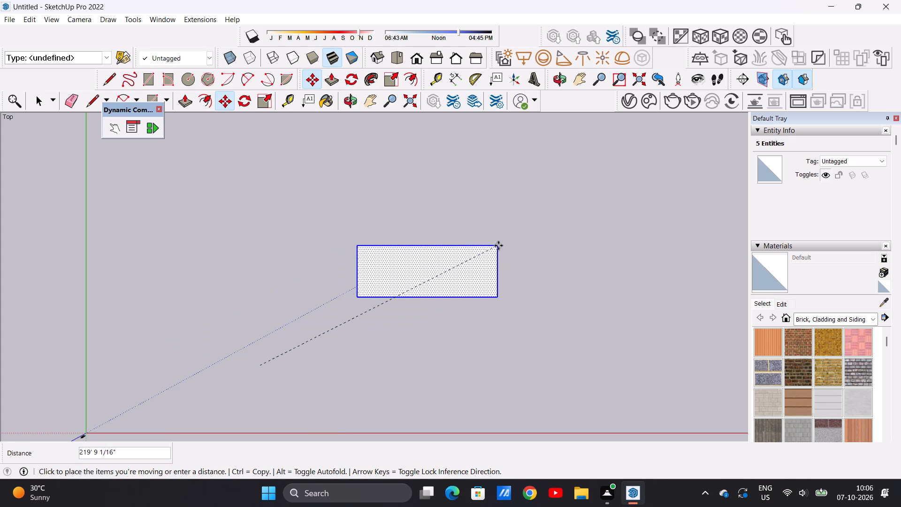
left_click(500, 246)
key("space")
left_click(621, 233)
scroll(504, 243, "up", 2)
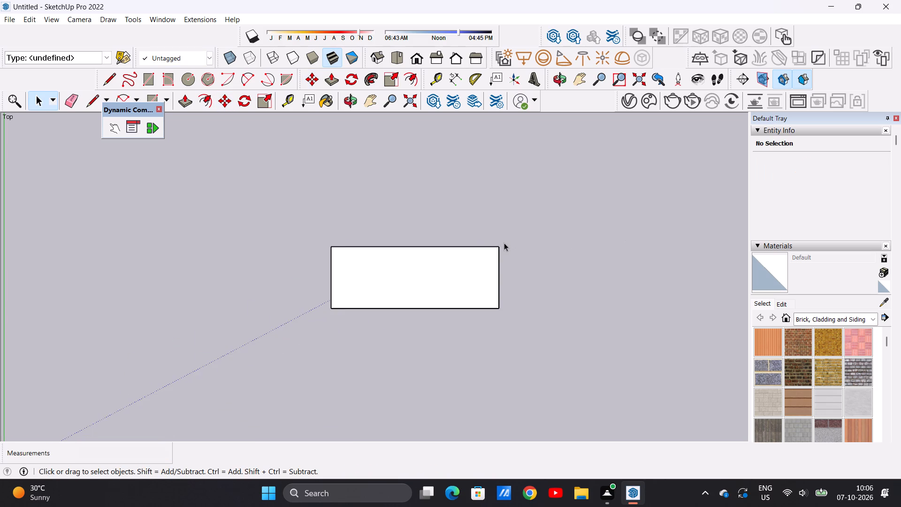
scroll(504, 243, "down", 2)
scroll(510, 261, "up", 2)
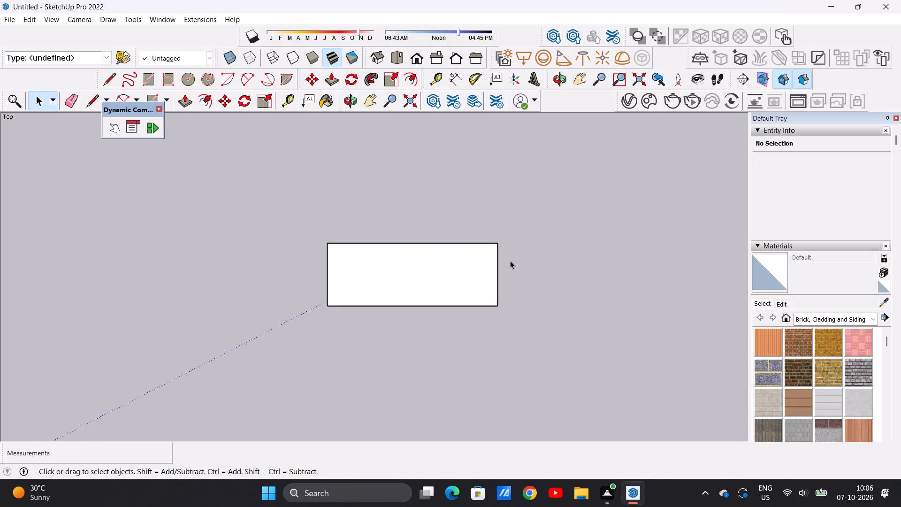
In the Top view, extend the face with a full-width rectangle about 21' 3" deep along its upper edge, and erase the shared edge.
key("r")
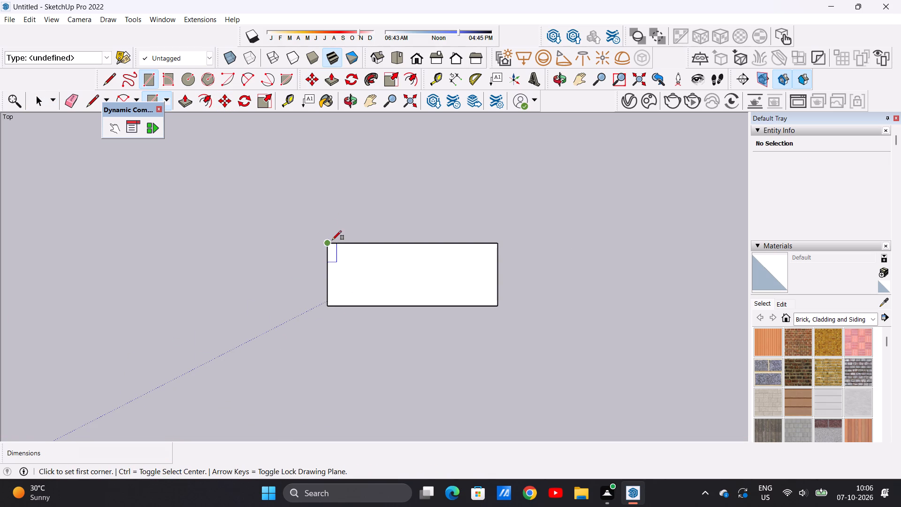
left_click(329, 243)
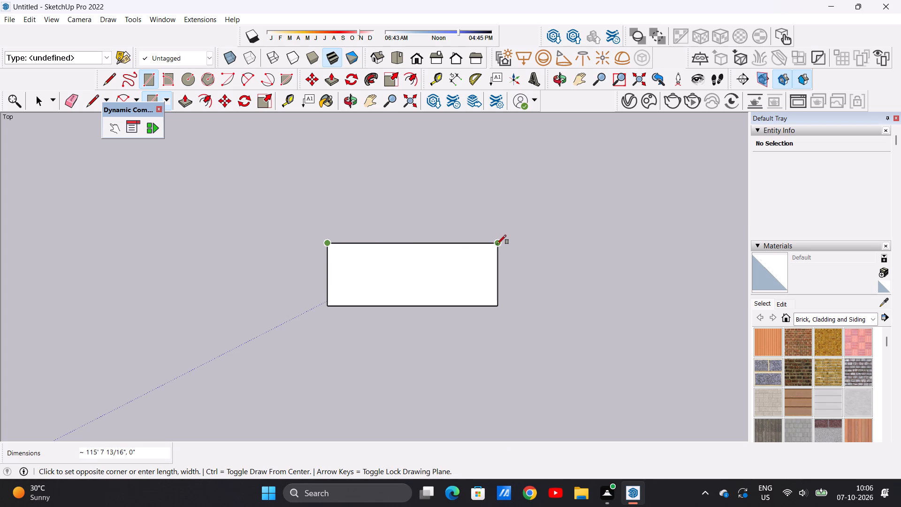
left_click(497, 244)
left_click(502, 212)
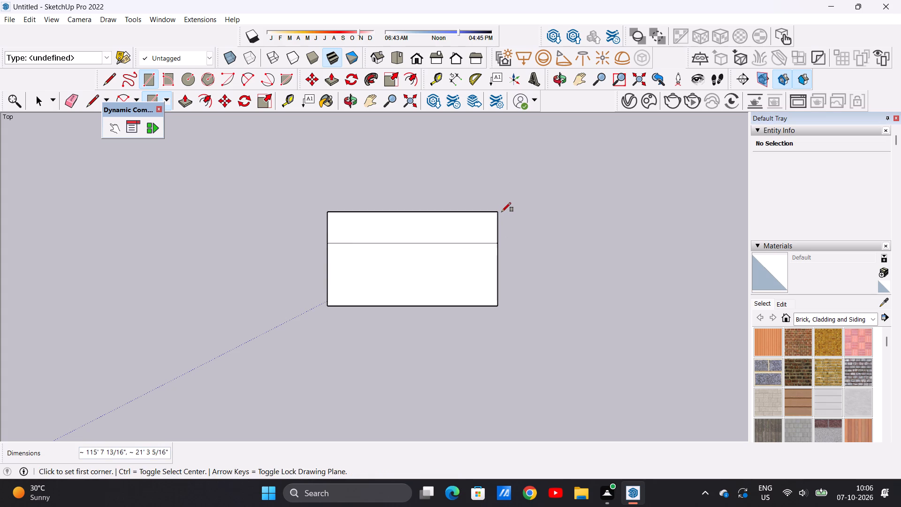
key("space")
key("e")
left_click_drag(447, 238, 447, 247)
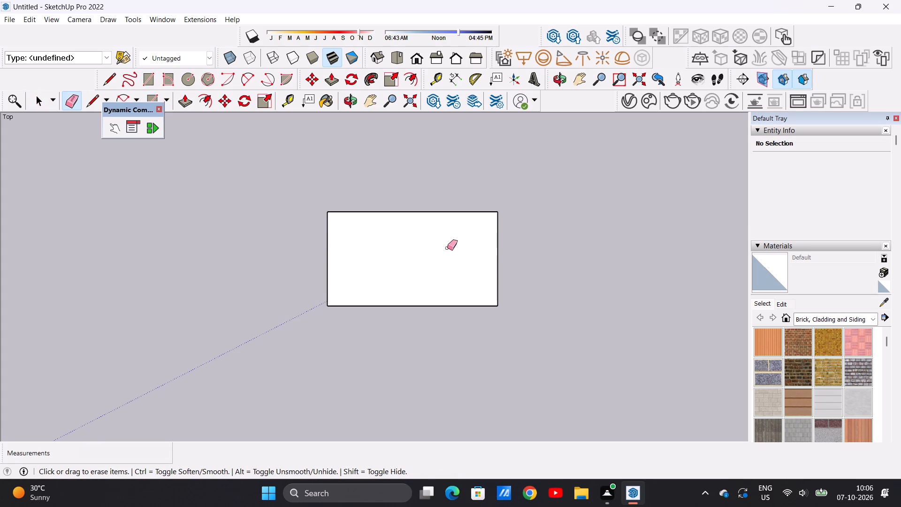
Examine the proportions of the enlarged face at an angle and from the top.
scroll(444, 325, "down", 6)
middle_click_drag(466, 283, 466, 201)
scroll(470, 249, "up", 3)
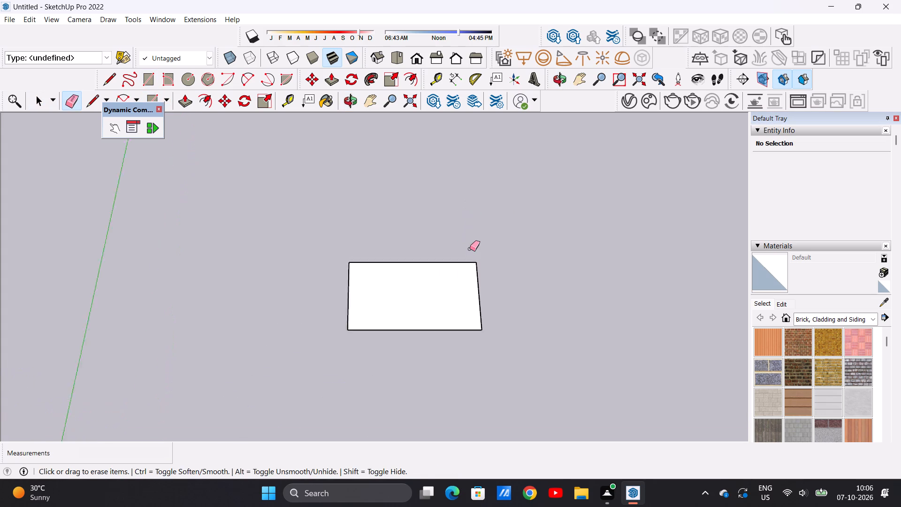
scroll(470, 249, "up", 4)
middle_click_drag(420, 290, 502, 320)
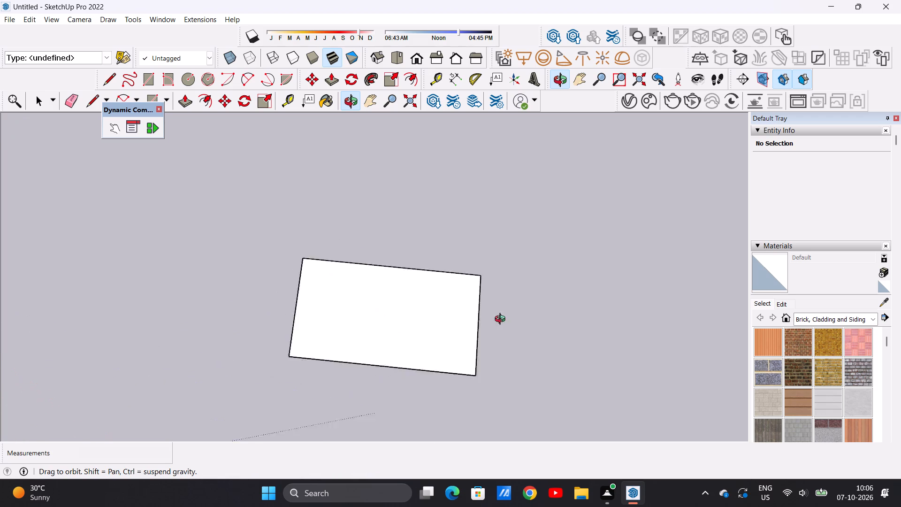
middle_click_drag(502, 320, 521, 320)
left_click(399, 55)
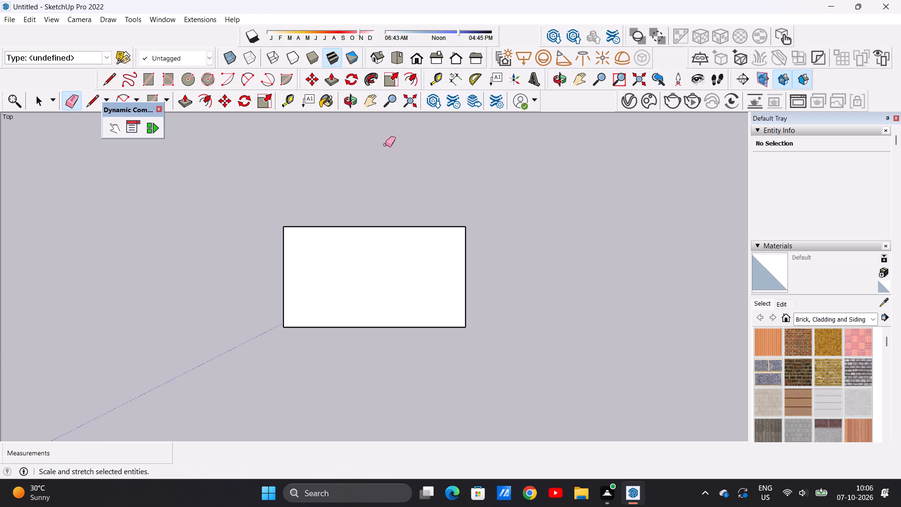
scroll(441, 215, "up", 2)
key("space")
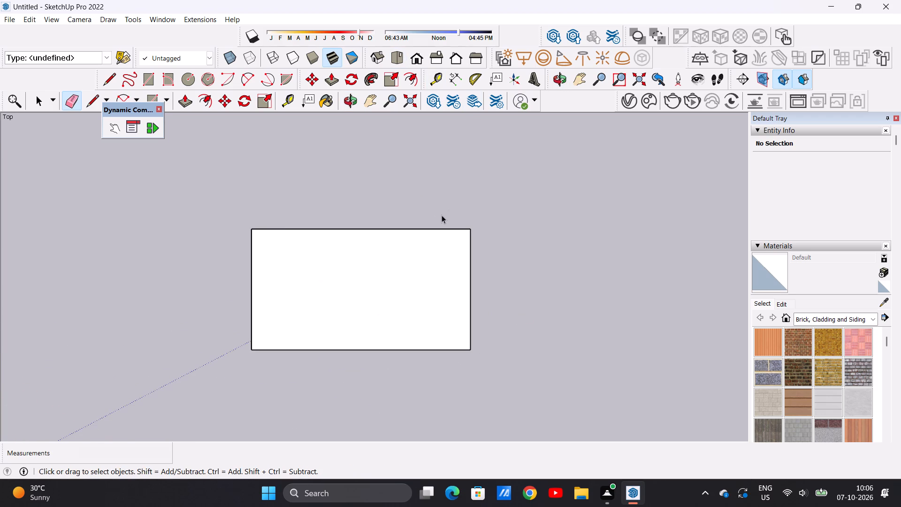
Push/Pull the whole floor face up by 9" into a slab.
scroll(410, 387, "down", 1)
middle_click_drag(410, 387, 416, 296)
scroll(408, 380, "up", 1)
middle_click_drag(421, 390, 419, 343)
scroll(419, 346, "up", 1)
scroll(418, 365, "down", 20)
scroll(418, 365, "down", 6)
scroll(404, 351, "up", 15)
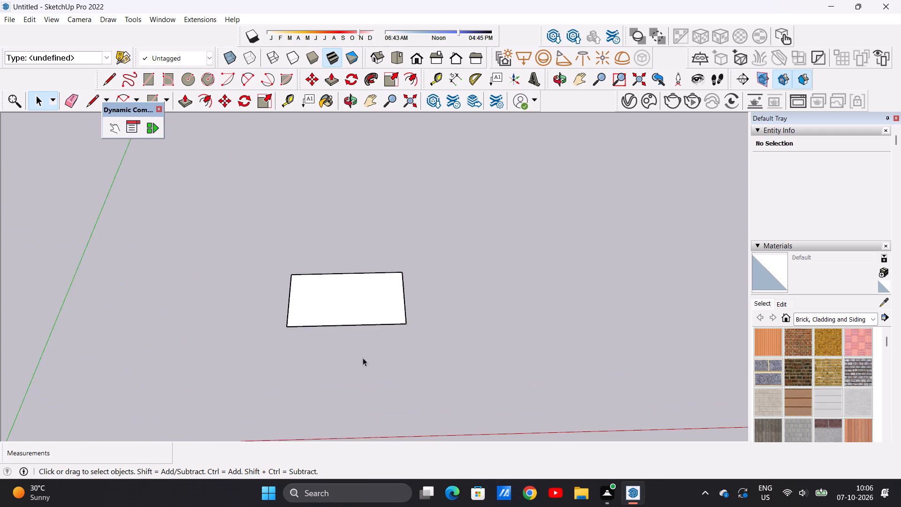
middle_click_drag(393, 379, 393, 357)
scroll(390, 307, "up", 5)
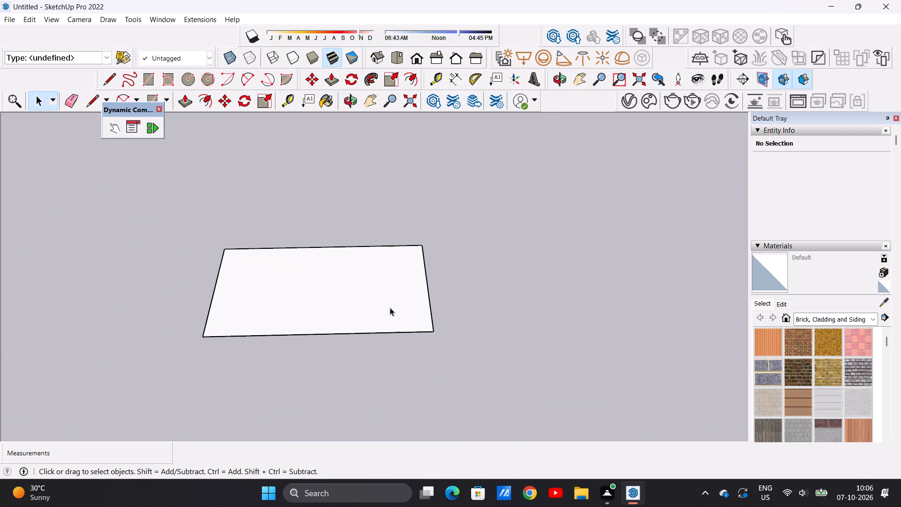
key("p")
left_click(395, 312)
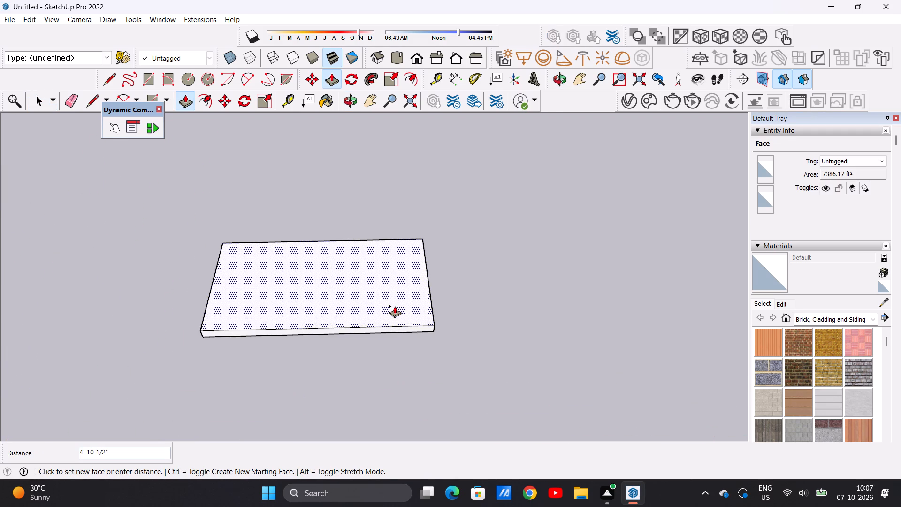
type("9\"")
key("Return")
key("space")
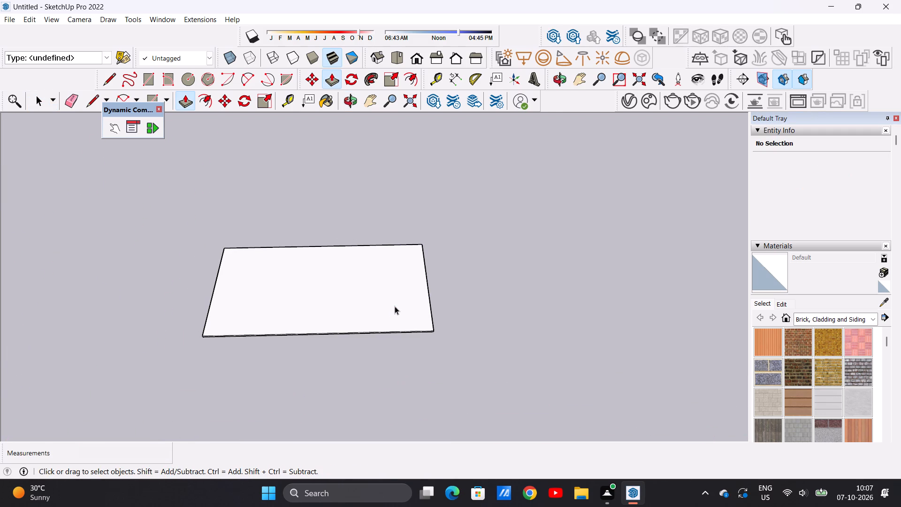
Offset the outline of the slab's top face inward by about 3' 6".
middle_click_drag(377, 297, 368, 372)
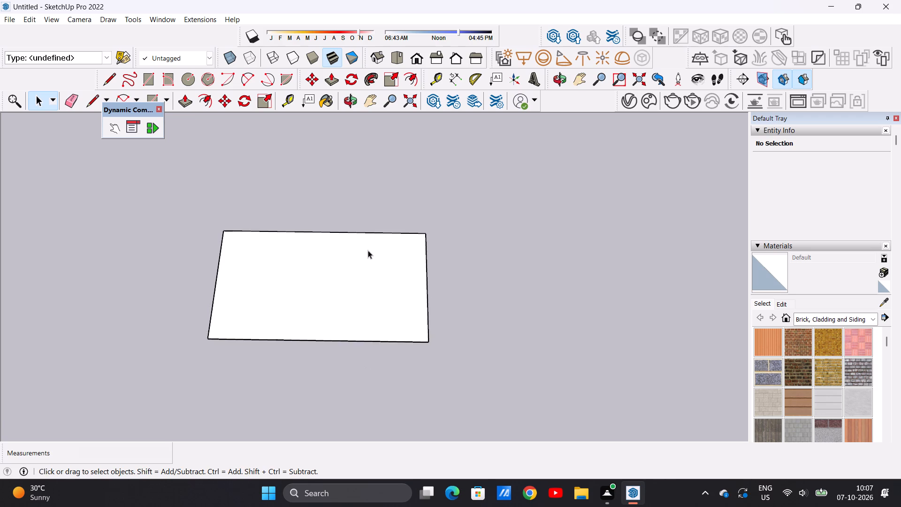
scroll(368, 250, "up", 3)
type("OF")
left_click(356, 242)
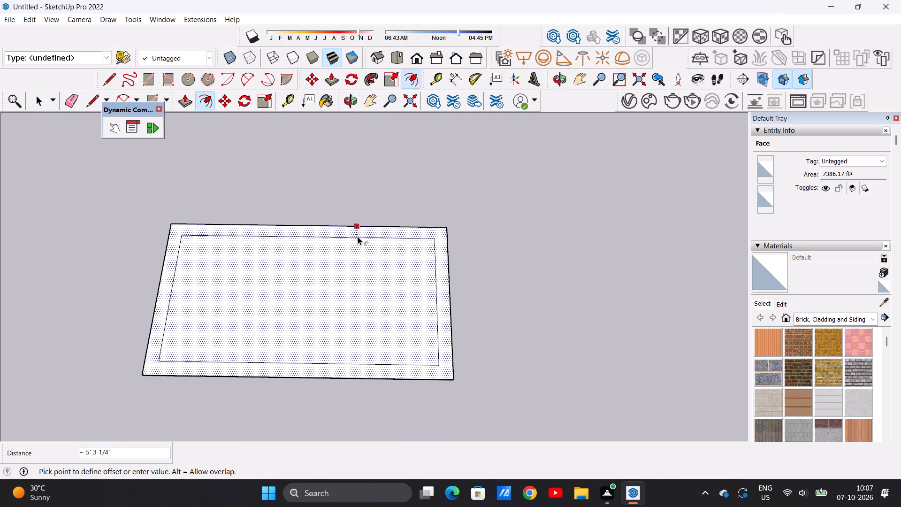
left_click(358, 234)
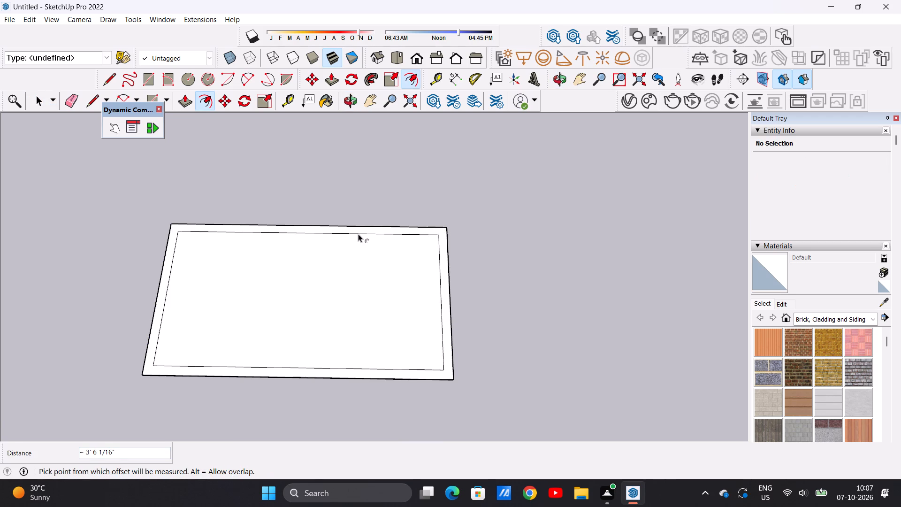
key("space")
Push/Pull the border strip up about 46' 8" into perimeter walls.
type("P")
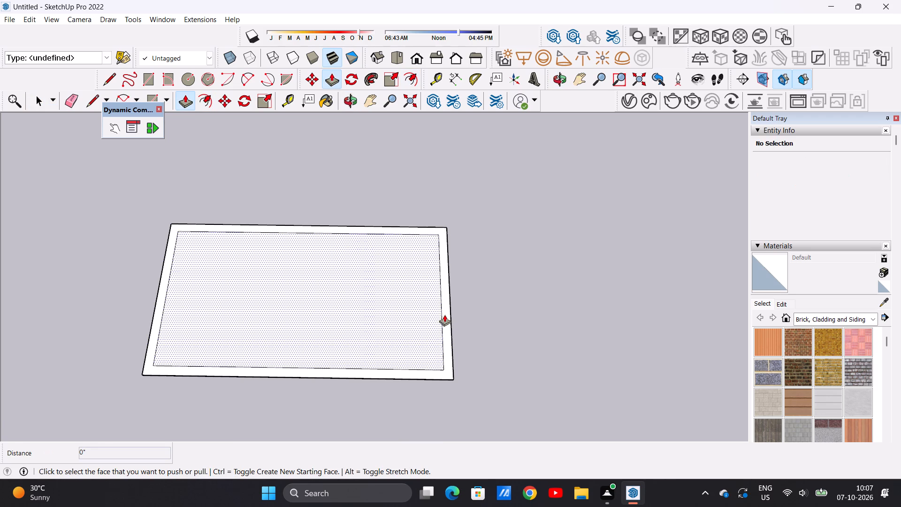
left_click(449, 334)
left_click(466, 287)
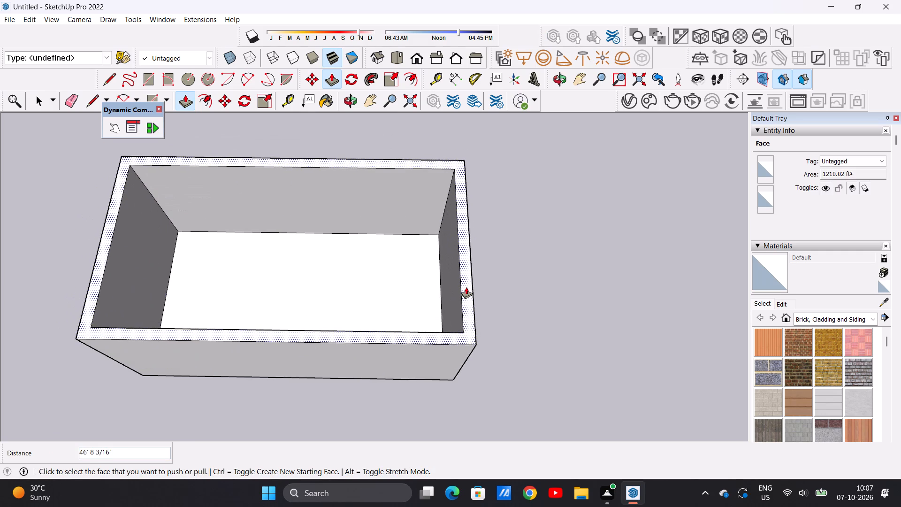
Examine the raised perimeter walls from the front and from above to judge their height and proportions.
scroll(509, 323, "down", 6)
middle_click_drag(488, 374, 490, 207)
scroll(435, 330, "up", 5)
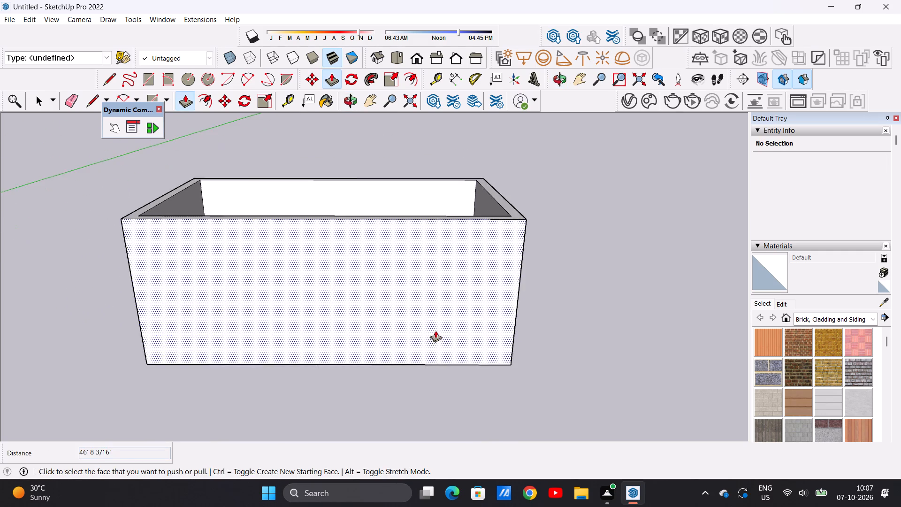
middle_click_drag(435, 335, 438, 284)
key("space")
scroll(420, 309, "down", 15)
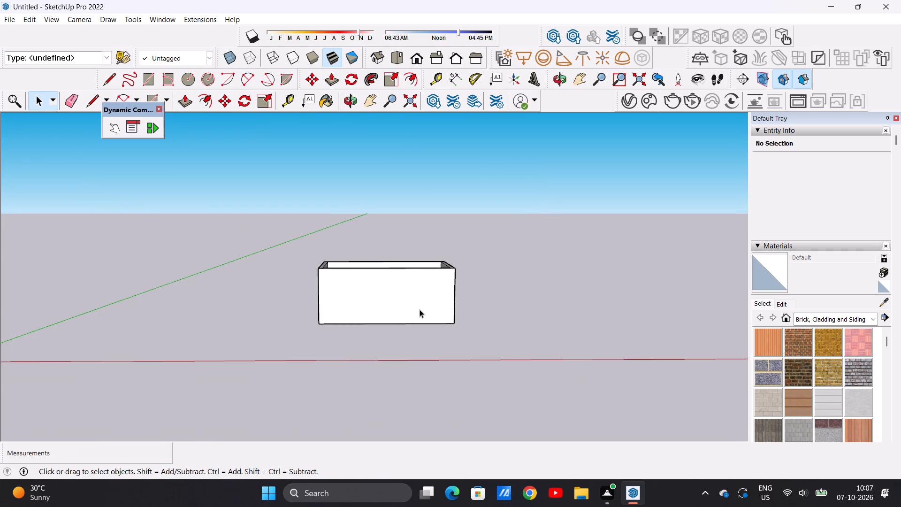
middle_click_drag(415, 309, 390, 414)
middle_click_drag(383, 287, 382, 380)
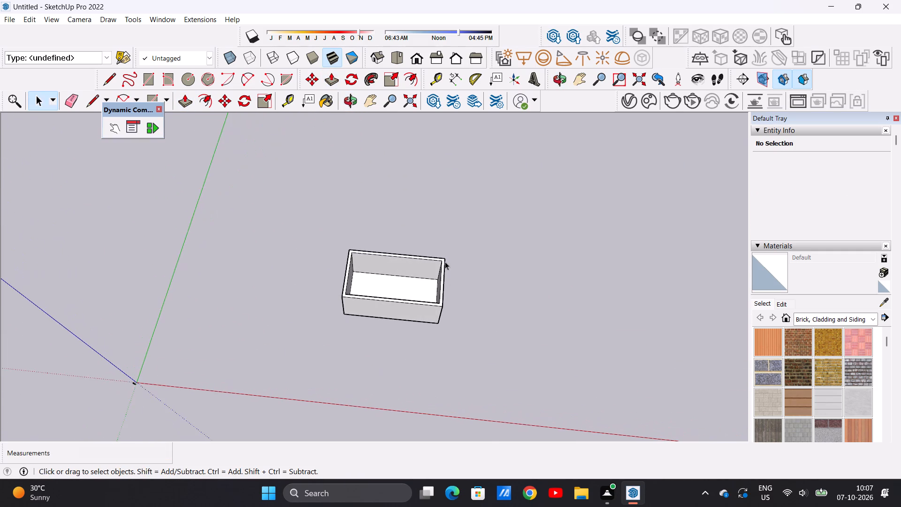
scroll(443, 254, "up", 6)
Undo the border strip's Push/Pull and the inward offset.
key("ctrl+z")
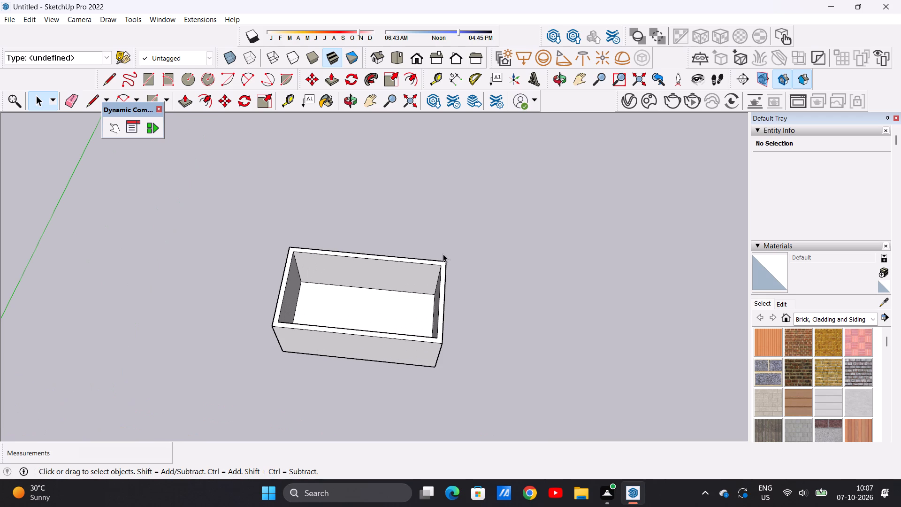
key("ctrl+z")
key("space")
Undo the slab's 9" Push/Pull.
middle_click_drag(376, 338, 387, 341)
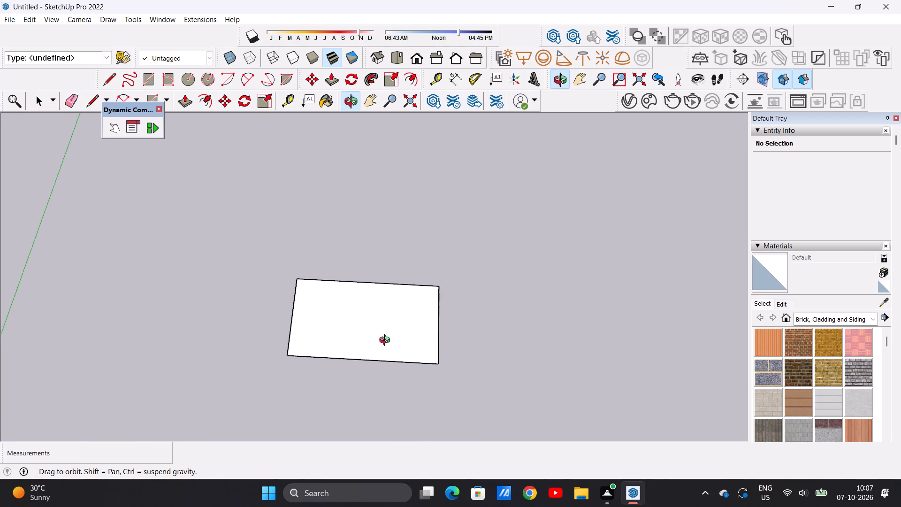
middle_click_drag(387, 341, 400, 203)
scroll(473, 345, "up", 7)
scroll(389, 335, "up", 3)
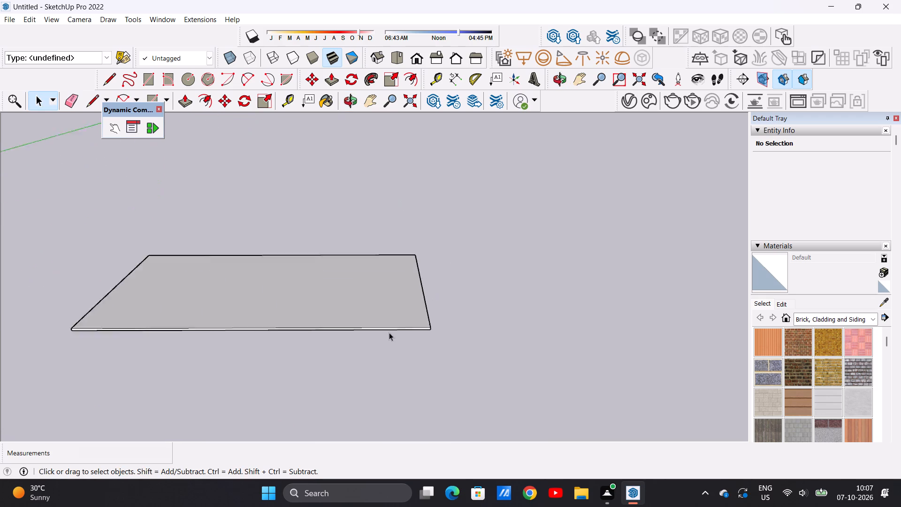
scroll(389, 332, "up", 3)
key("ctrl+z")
Extend the face with a rectangle about 39' 6" wide and 63' 10" deep on its right edge, and erase the shared edge.
middle_click_drag(363, 282, 363, 298)
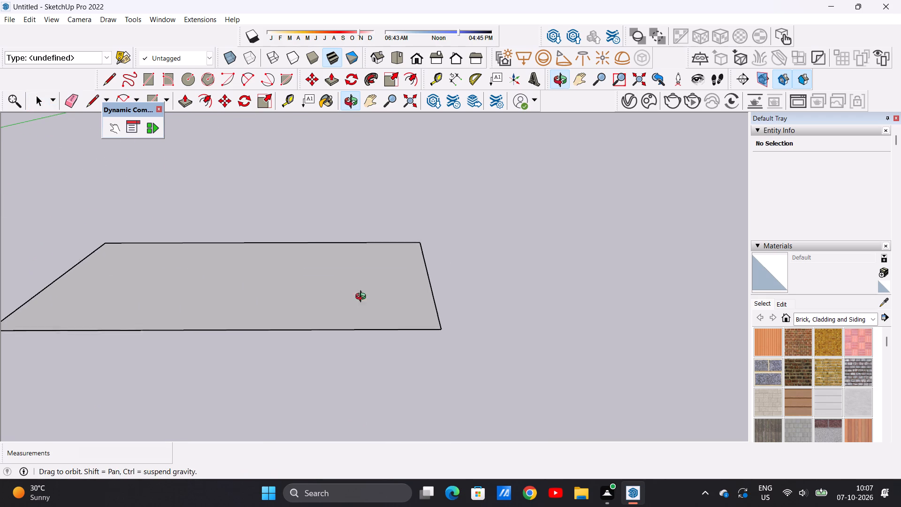
middle_click_drag(363, 298, 366, 387)
scroll(413, 283, "down", 11)
middle_click_drag(401, 283, 402, 358)
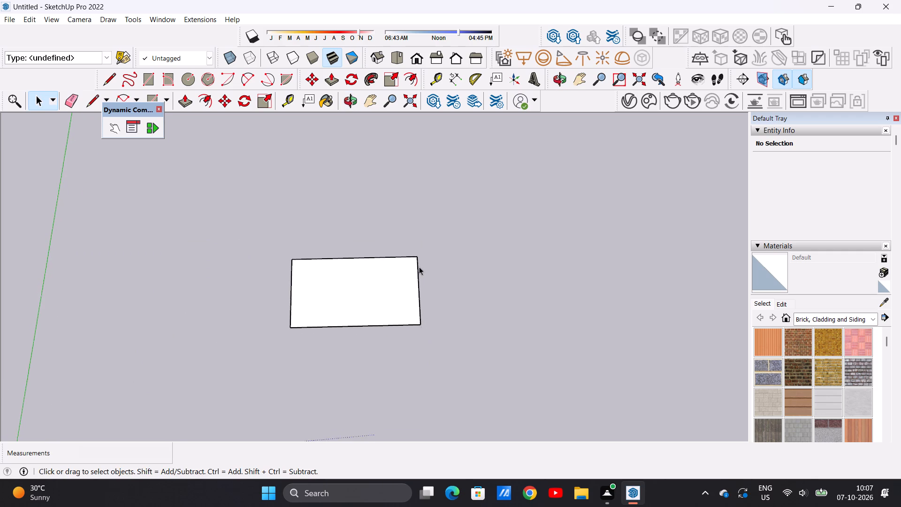
scroll(419, 267, "up", 8)
key("r")
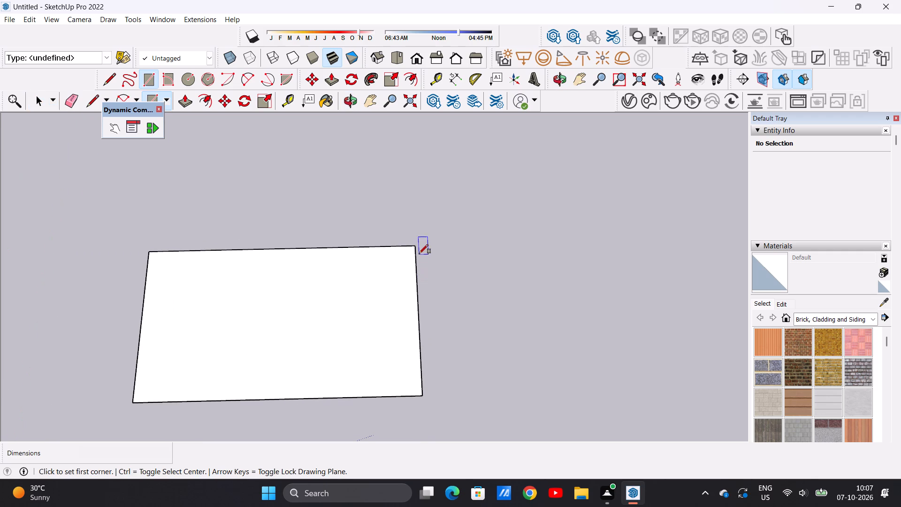
scroll(419, 252, "up", 5)
left_click(415, 243)
scroll(414, 249, "down", 12)
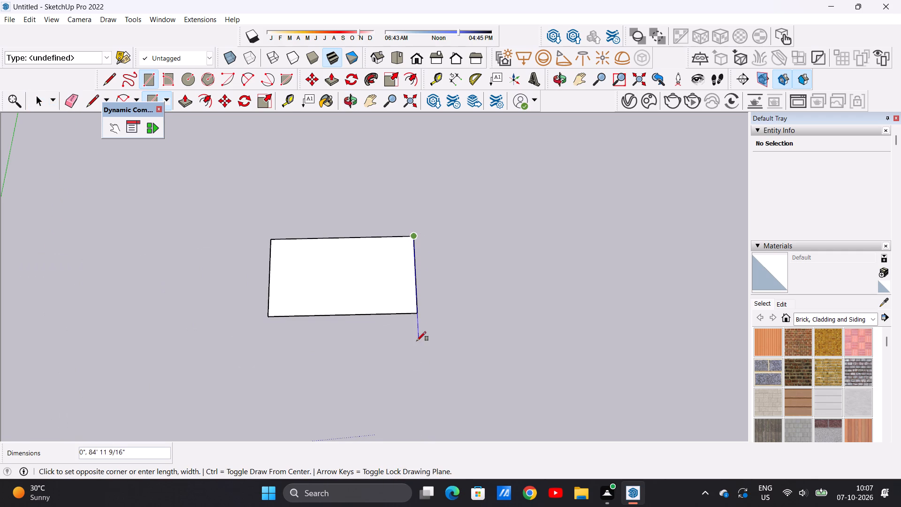
left_click(419, 312)
left_click(470, 309)
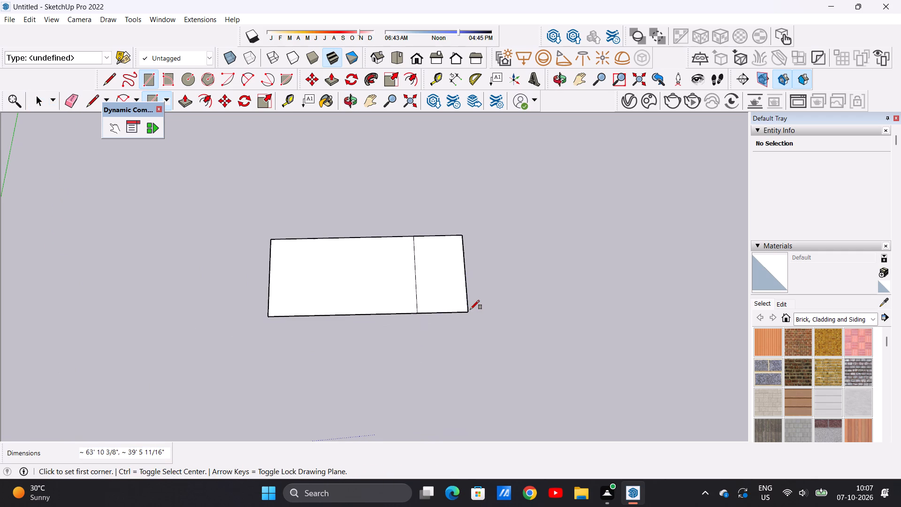
key("space")
key("e")
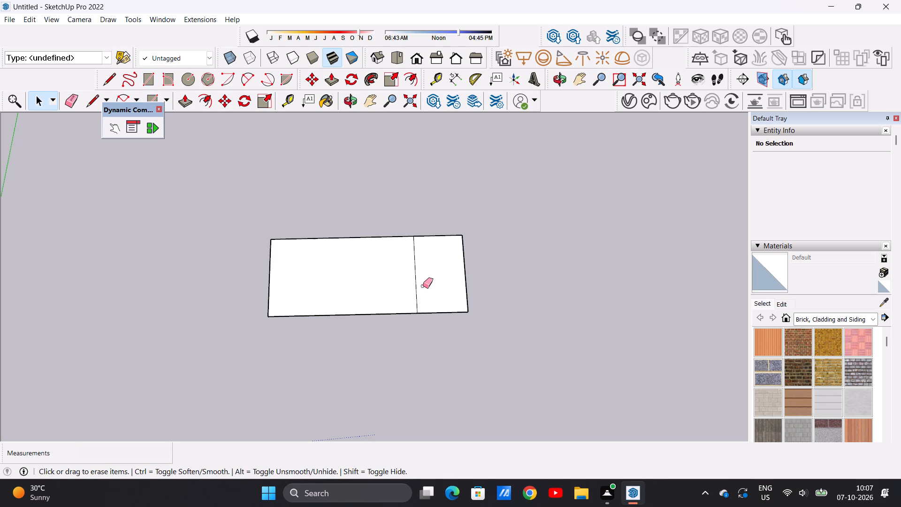
left_click_drag(423, 286, 405, 286)
Examine the proportions of the widened face at an angle and in the Top view.
scroll(378, 342, "down", 9)
scroll(403, 319, "up", 6)
scroll(374, 350, "up", 5)
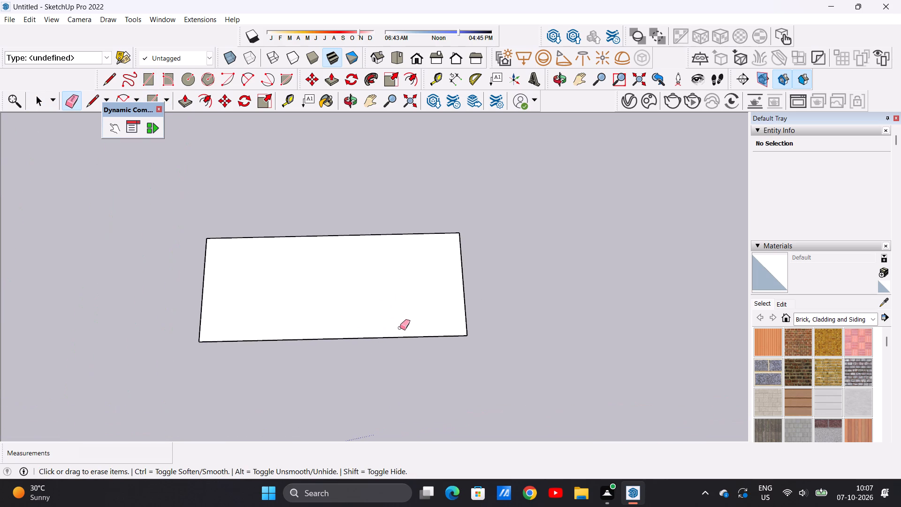
scroll(409, 322, "down", 6)
middle_click_drag(378, 373, 392, 393)
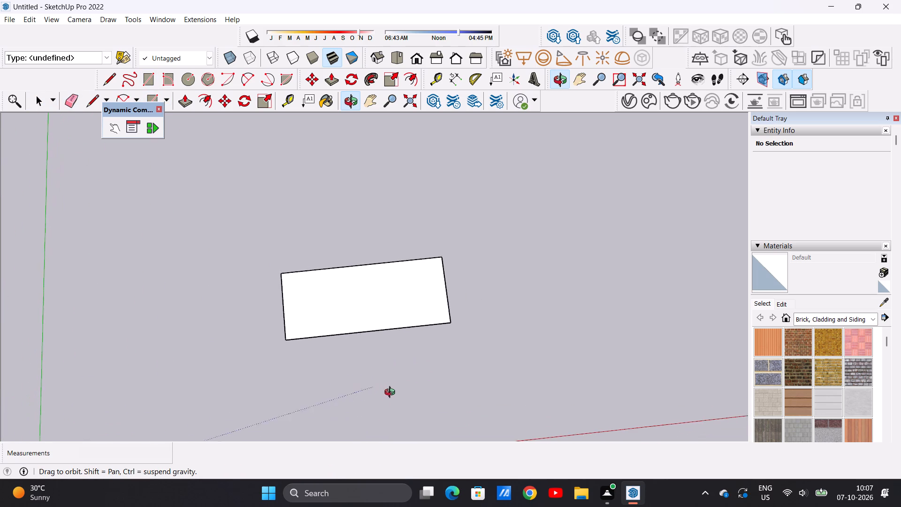
middle_click_drag(392, 393, 384, 399)
scroll(398, 308, "up", 5)
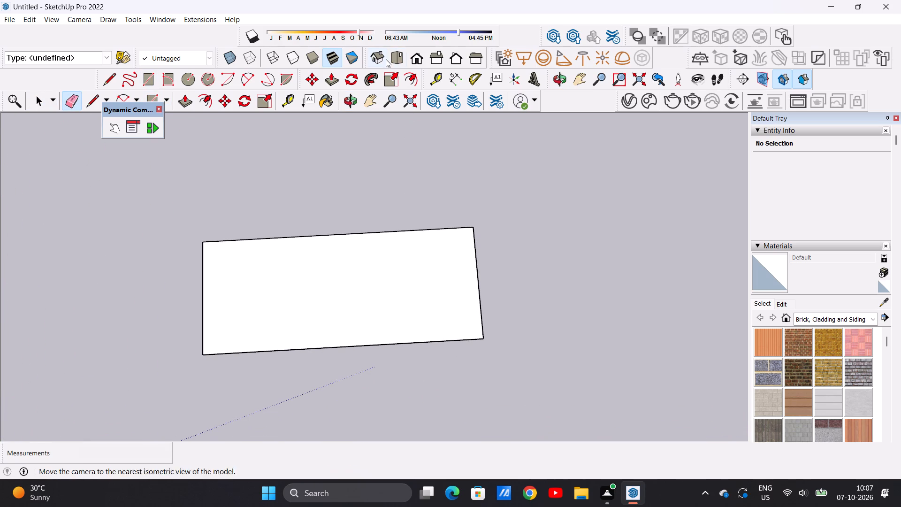
left_click(395, 56)
scroll(900, 0, "up", 2)
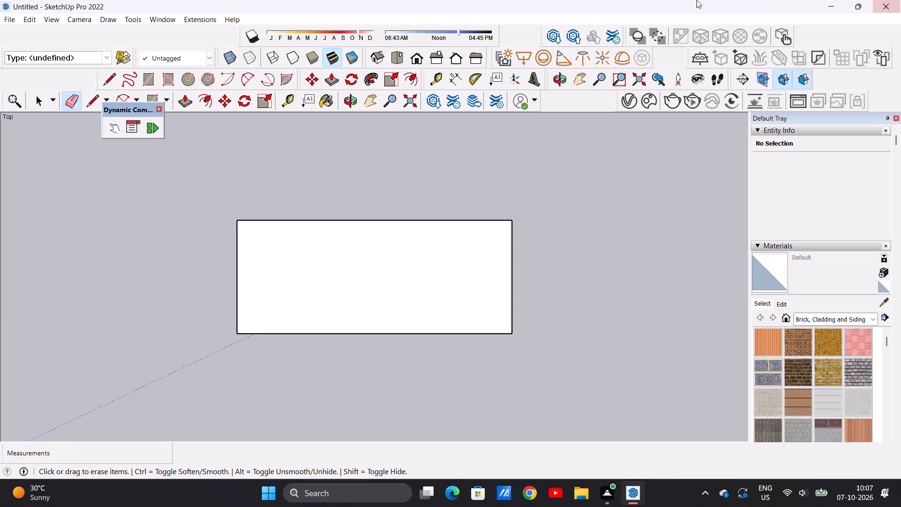
scroll(440, 238, "up", 2)
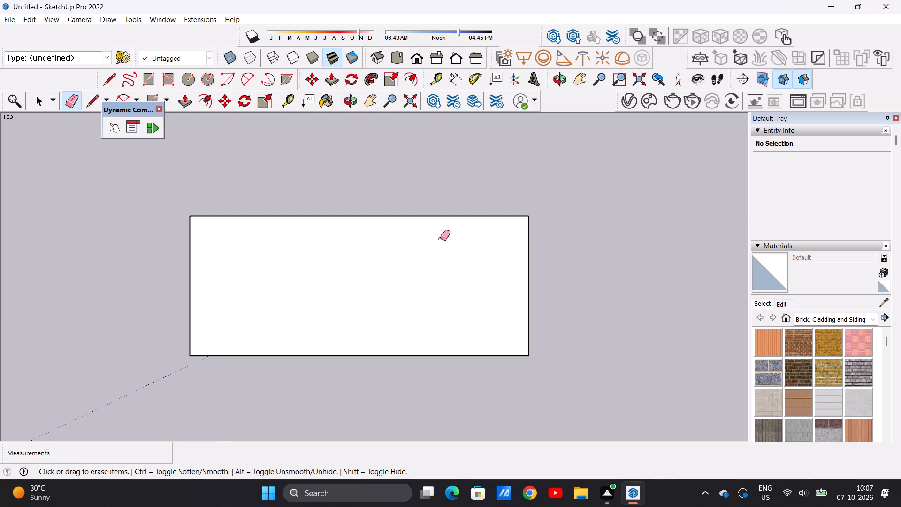
Push/Pull the enlarged rectangular floor face up 9" to form the slab.
key("space")
key("p")
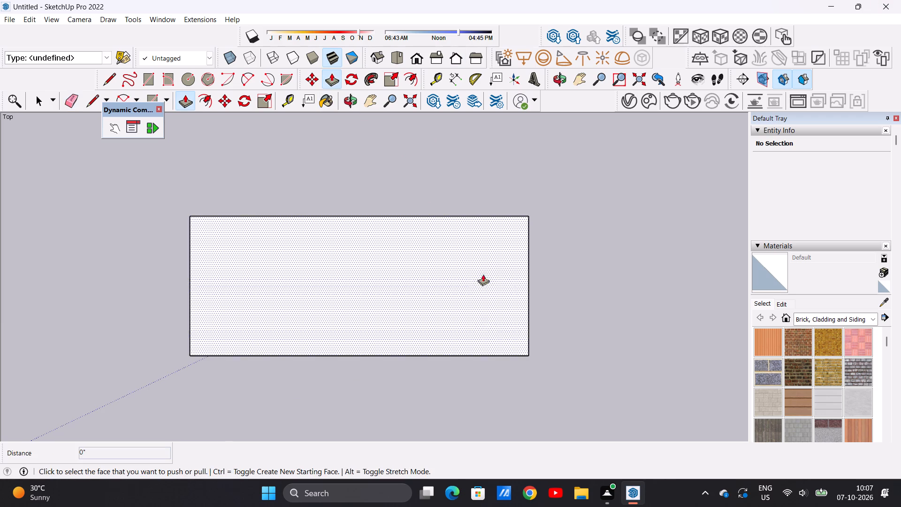
middle_click_drag(484, 363, 482, 179)
scroll(508, 297, "up", 2)
left_click(508, 299)
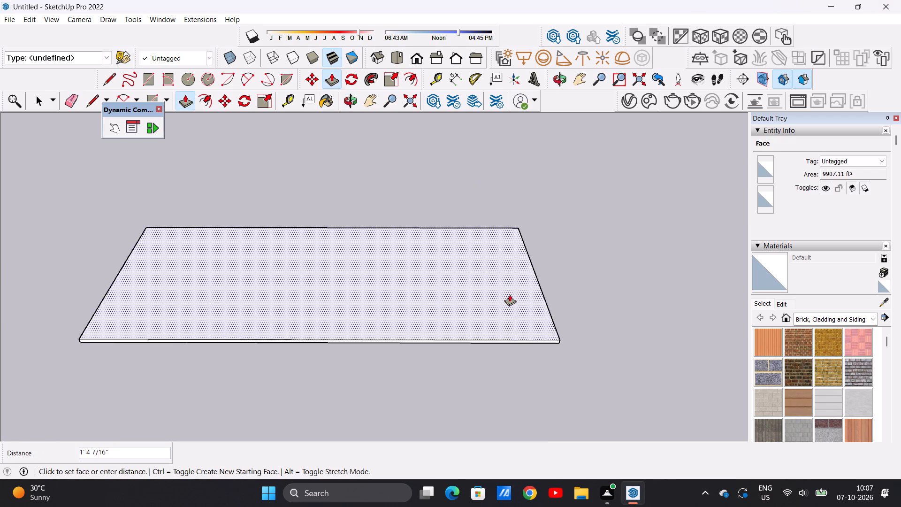
type("9\"")
key("Return")
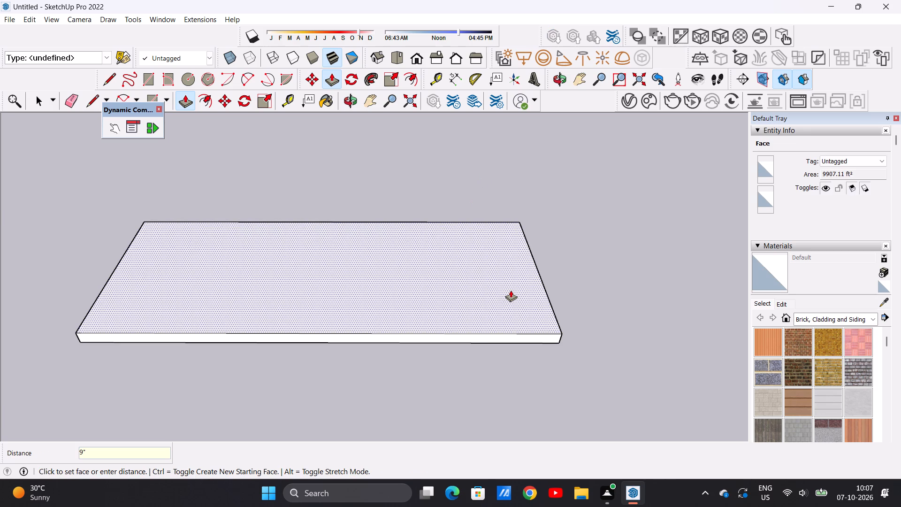
key("space")
middle_click_drag(485, 286, 485, 286)
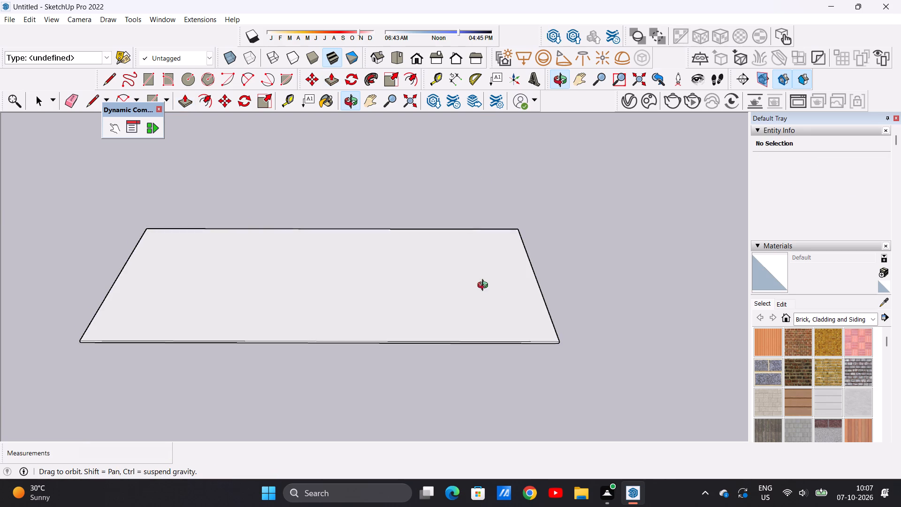
Offset the slab's top face outline inward by about 3' 8 5/8" to form a perimeter border.
middle_click_drag(485, 286, 490, 413)
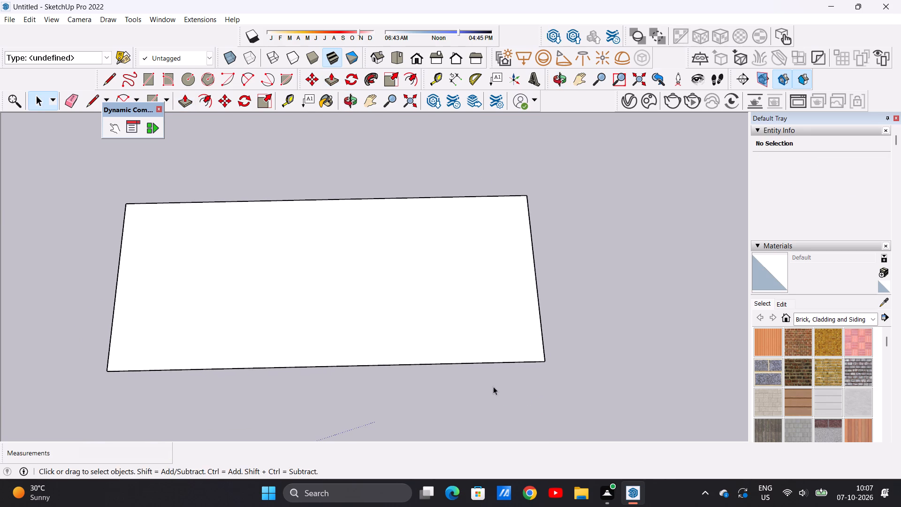
type("OF")
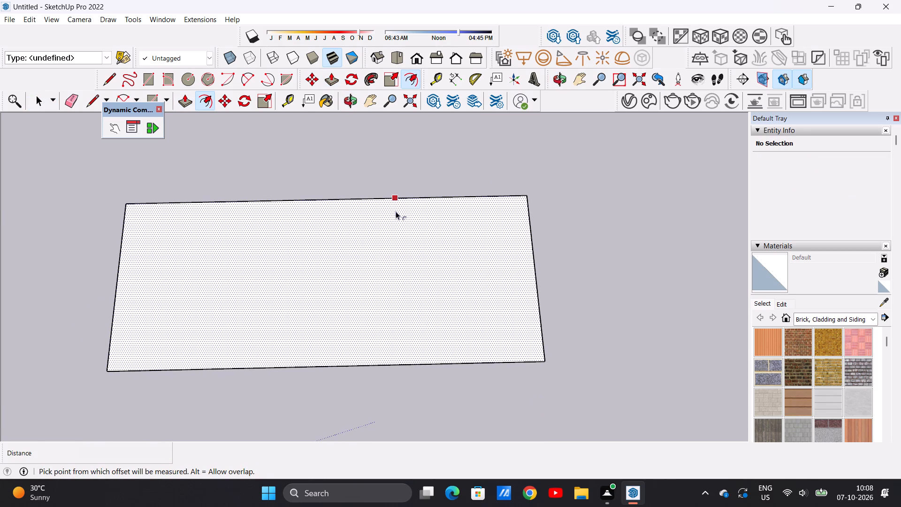
left_click(396, 202)
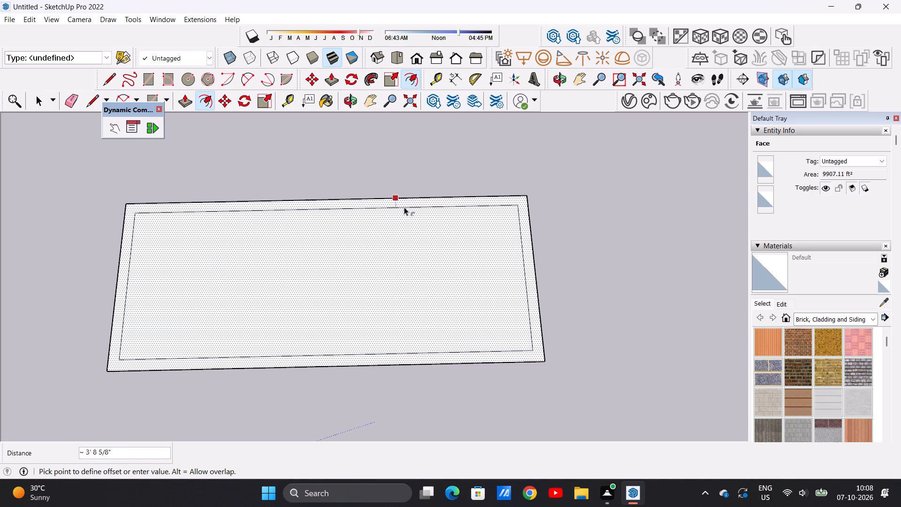
left_click(404, 207)
key("space")
Examine the border width against the overall size of the slab's top face.
scroll(367, 290, "down", 11)
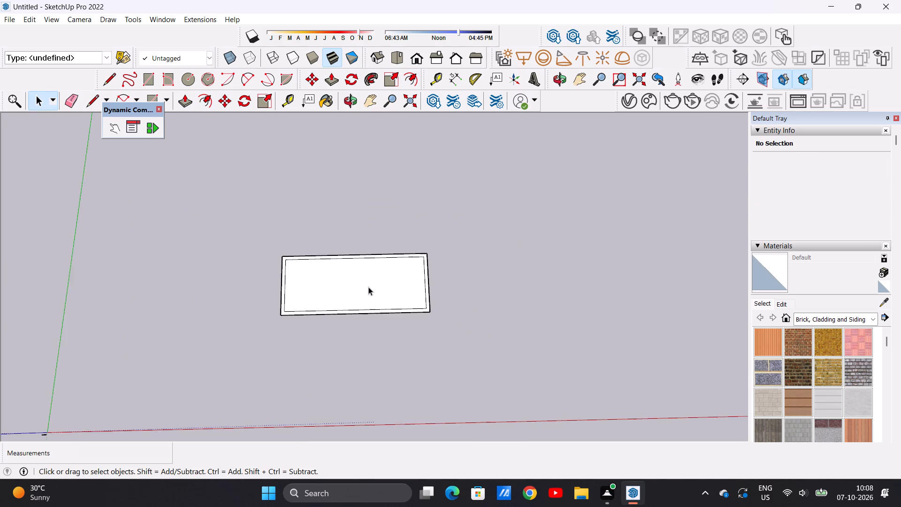
scroll(353, 290, "up", 6)
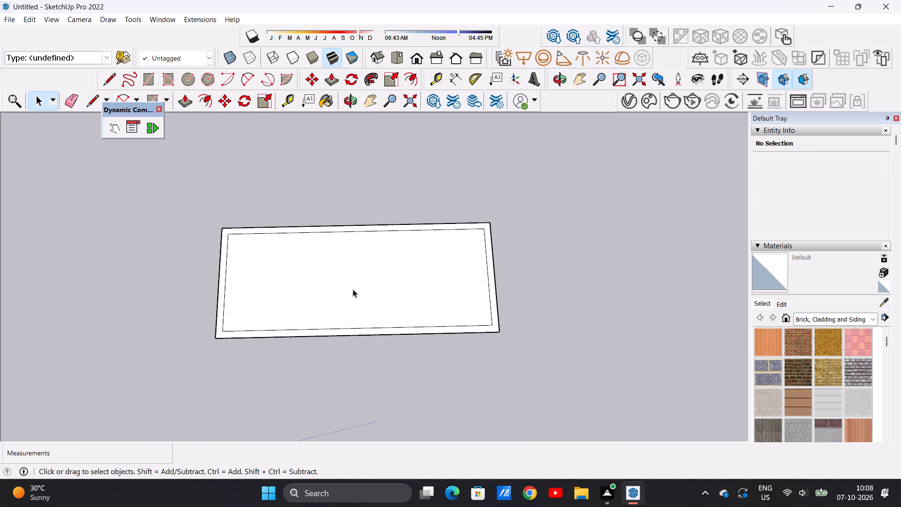
scroll(353, 289, "up", 1)
scroll(351, 288, "down", 2)
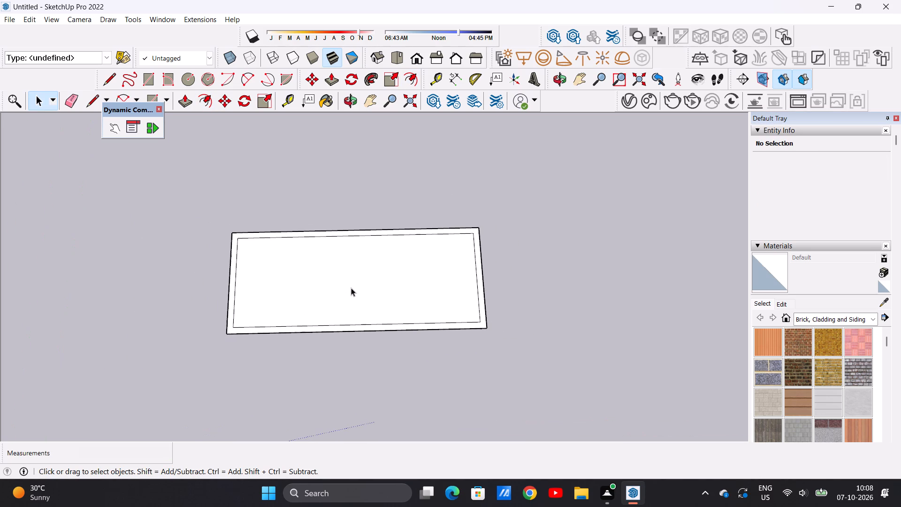
scroll(398, 305, "up", 3)
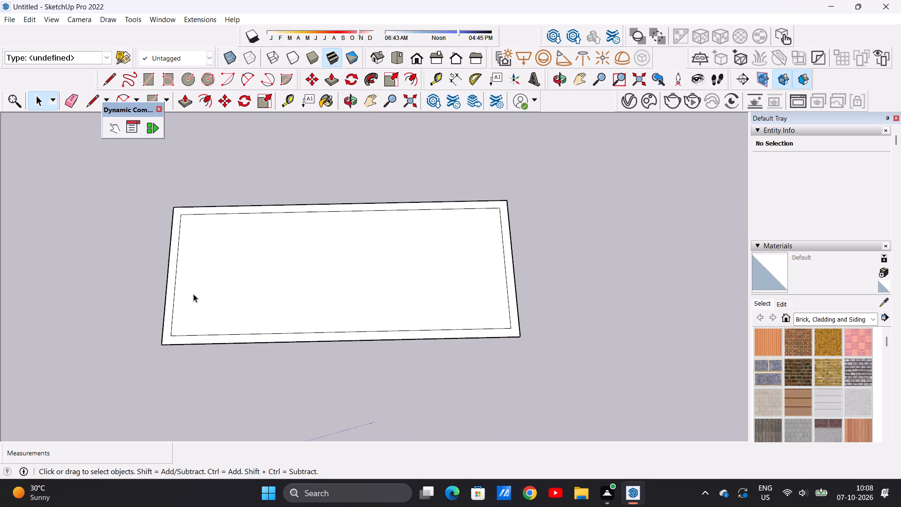
scroll(296, 311, "up", 1)
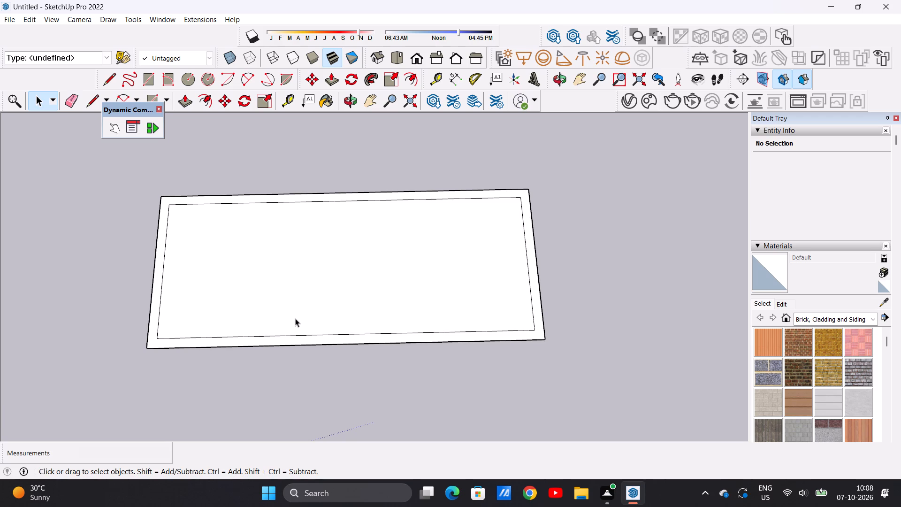
scroll(295, 318, "down", 2)
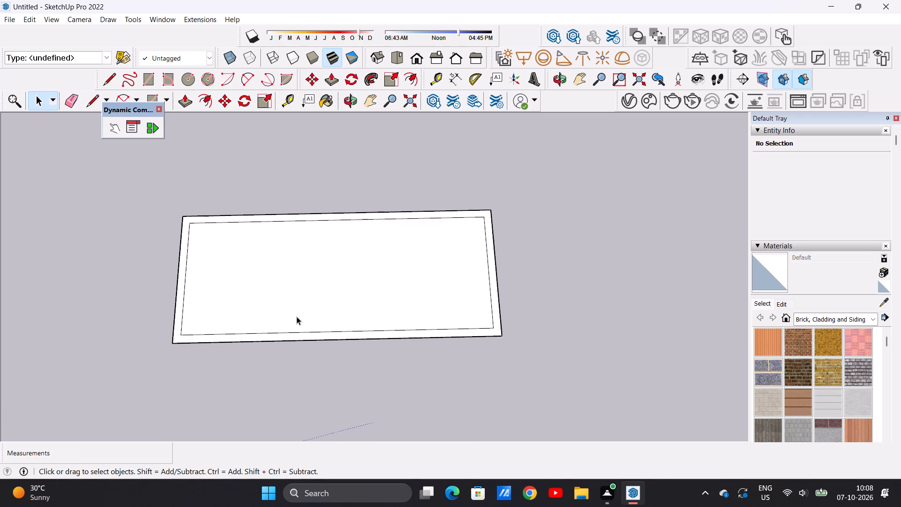
scroll(297, 316, "down", 5)
scroll(264, 363, "up", 3)
scroll(281, 282, "up", 3)
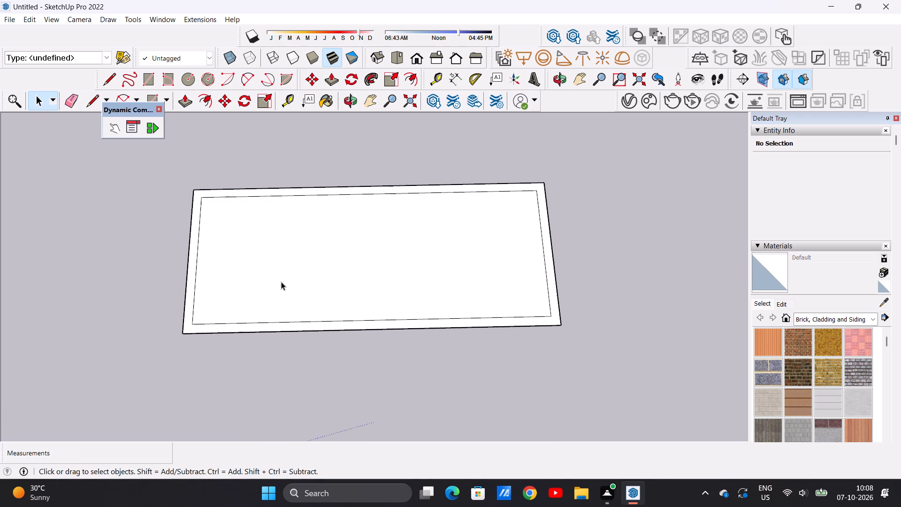
scroll(281, 282, "up", 1)
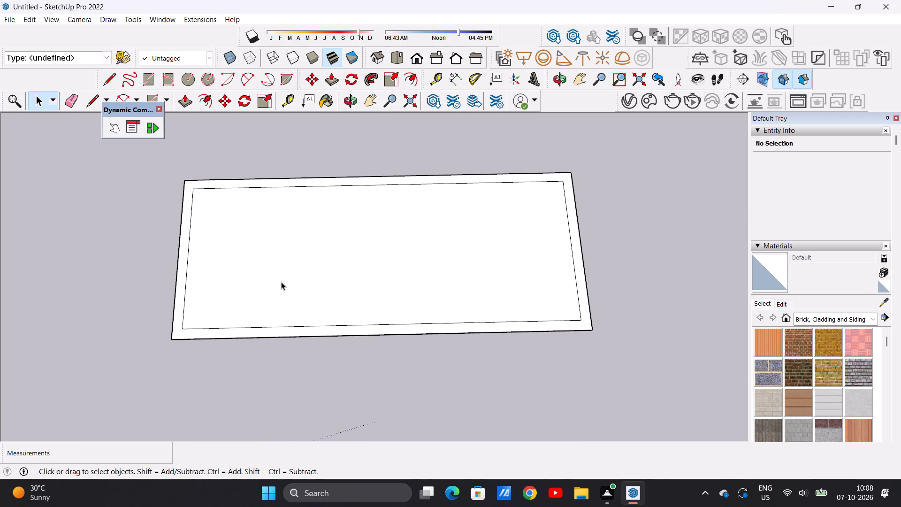
At the front-left inner corner, draw a line to the left edge and another across the front strip, each about 3' 8 5/8" long.
key("l")
scroll(193, 334, "up", 10)
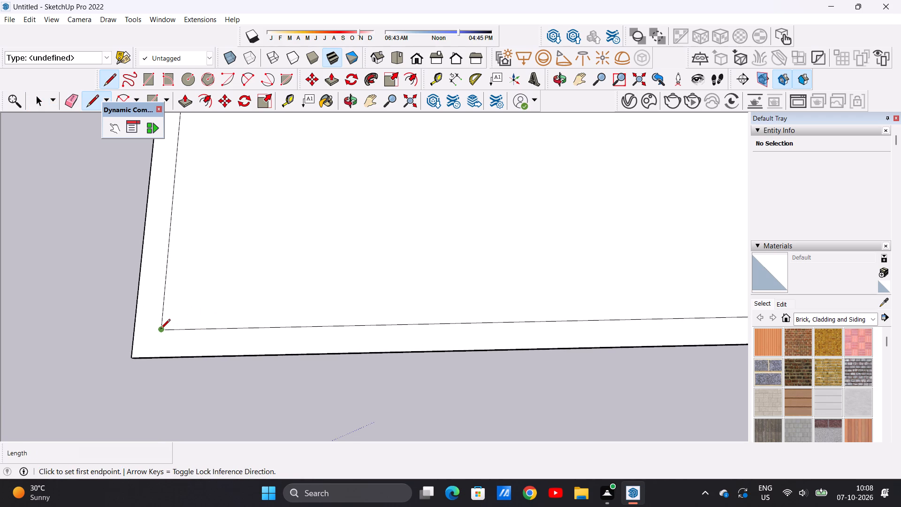
left_click(160, 330)
left_click(135, 331)
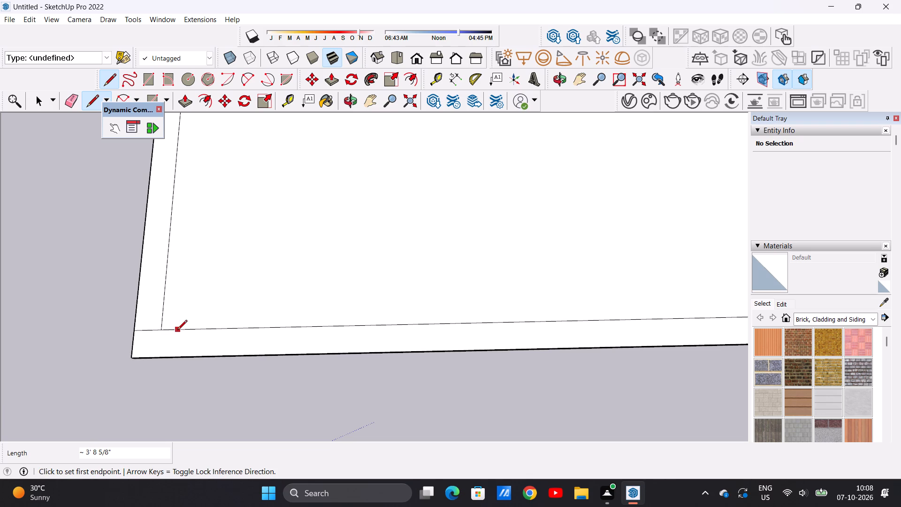
left_click(184, 331)
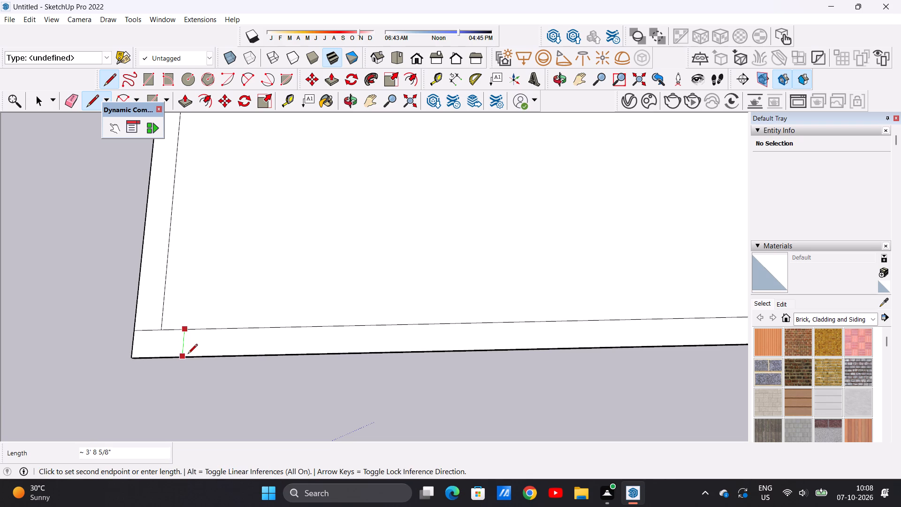
left_click(188, 354)
At the front-right inner corner, draw a line about 3' 8 5/8" to the right edge and another across the front strip.
scroll(190, 342, "down", 12)
scroll(537, 341, "up", 3)
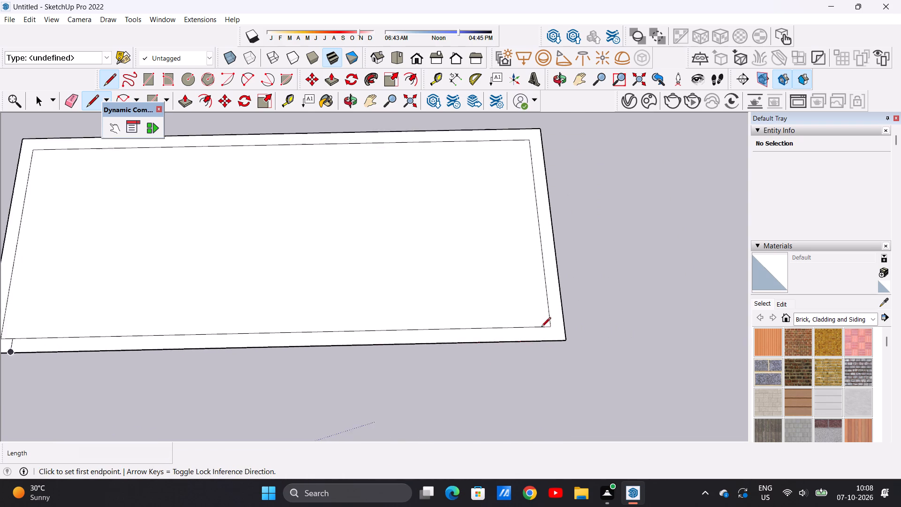
scroll(541, 328, "up", 10)
left_click(517, 329)
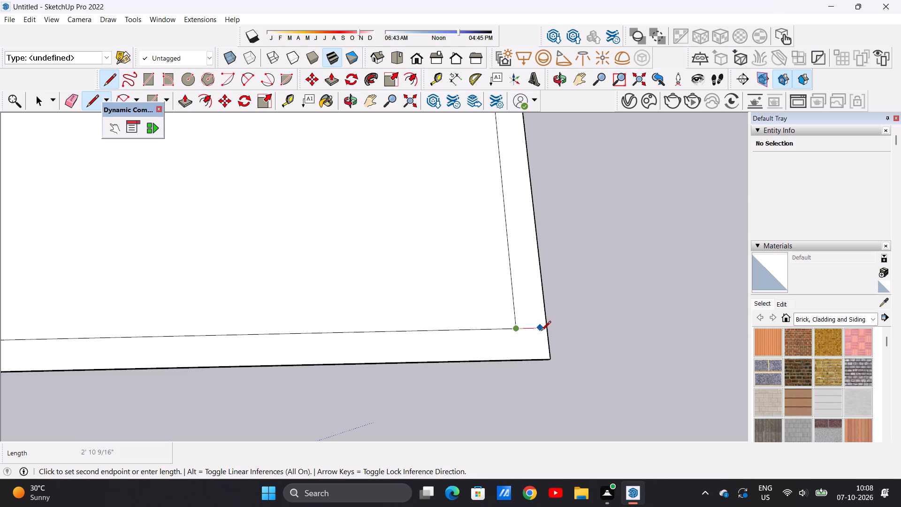
left_click(549, 332)
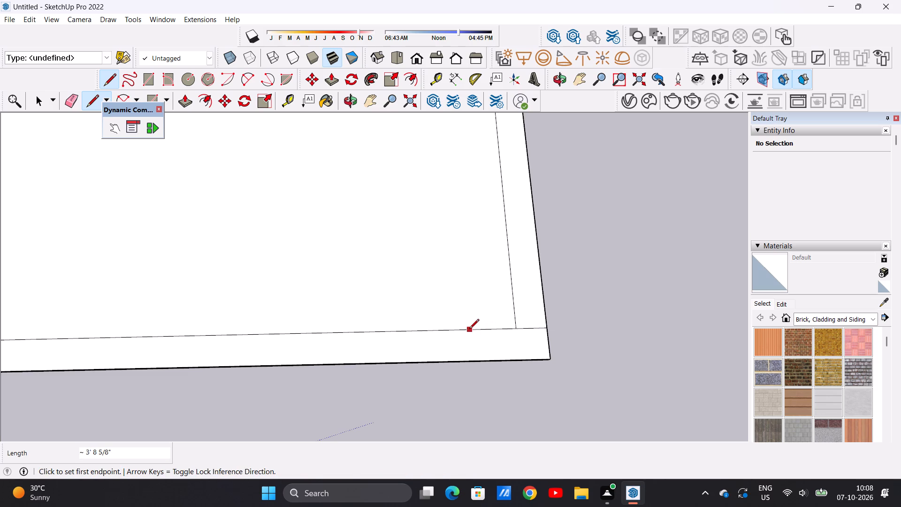
left_click(469, 330)
left_click(474, 359)
key("space")
Examine the divided border layout and its front corners across the whole slab.
scroll(486, 376, "down", 20)
scroll(486, 376, "down", 7)
scroll(509, 332, "up", 8)
middle_click_drag(542, 334, 534, 324)
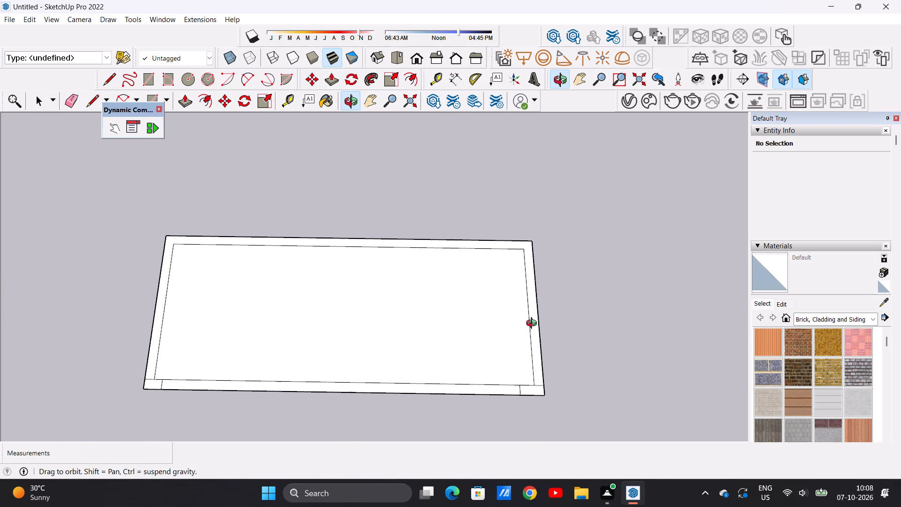
middle_click_drag(534, 324, 535, 322)
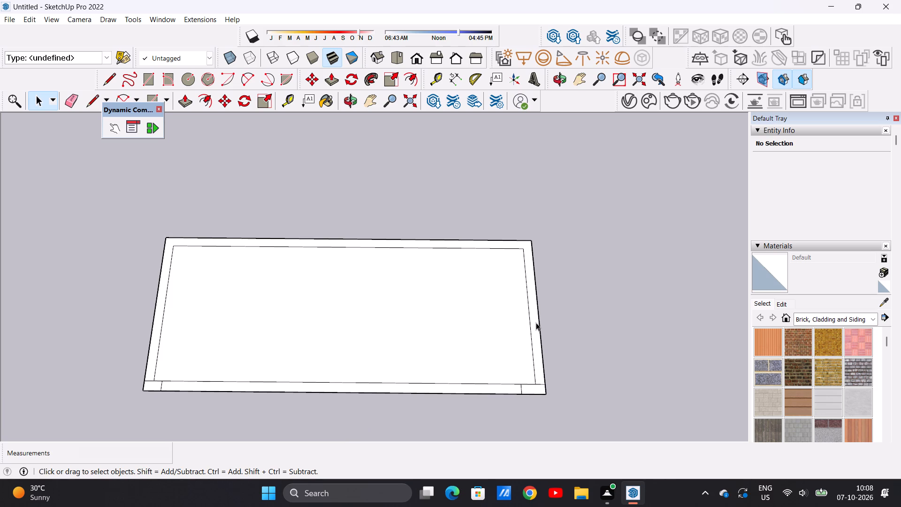
scroll(408, 300, "down", 4)
scroll(408, 292, "up", 3)
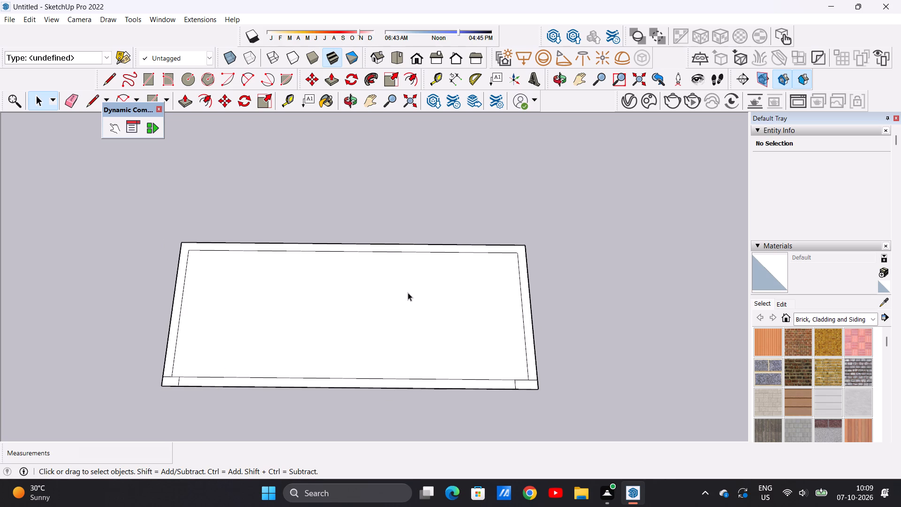
scroll(496, 277, "up", 1)
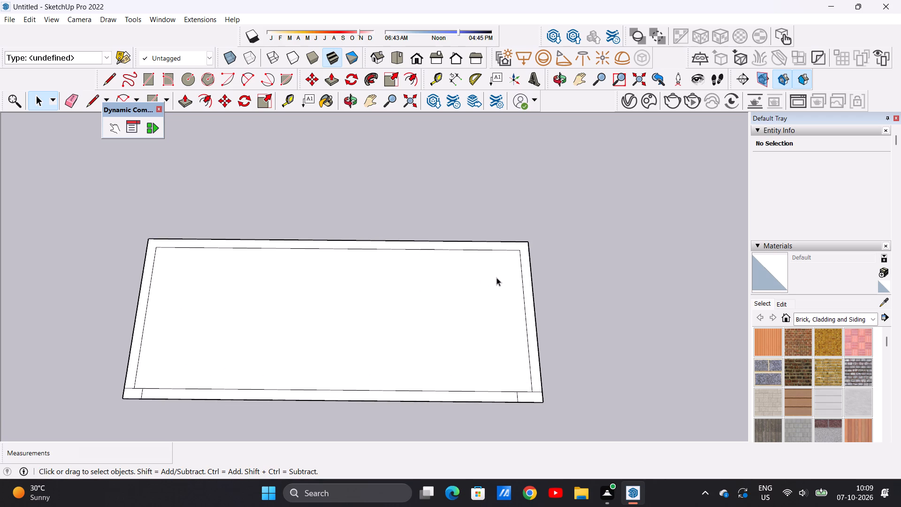
scroll(496, 277, "down", 2)
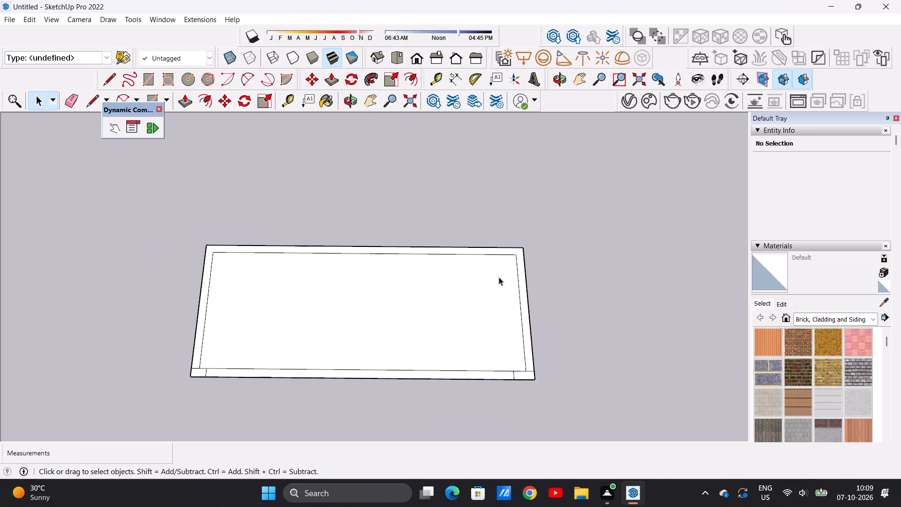
scroll(499, 277, "up", 2)
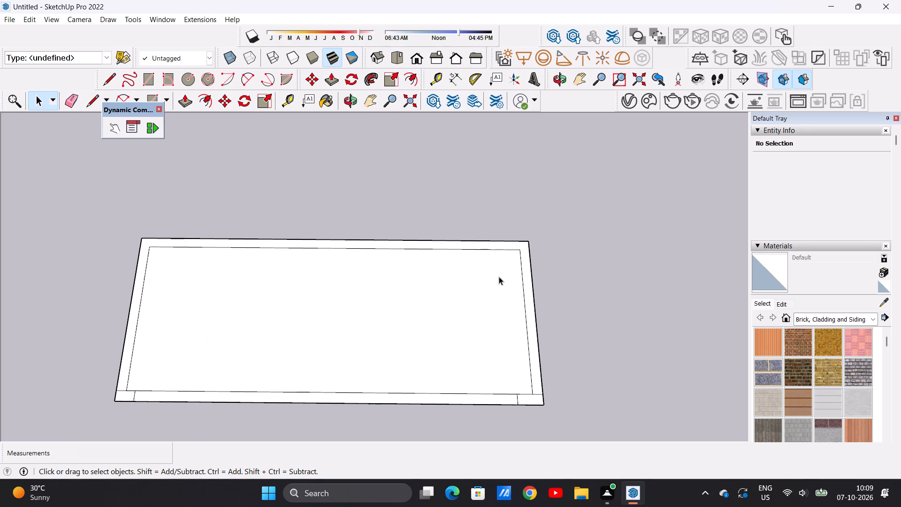
Push/Pull the U-shaped border along the back and both sides up 10' as a new starting face to form walls.
key("p")
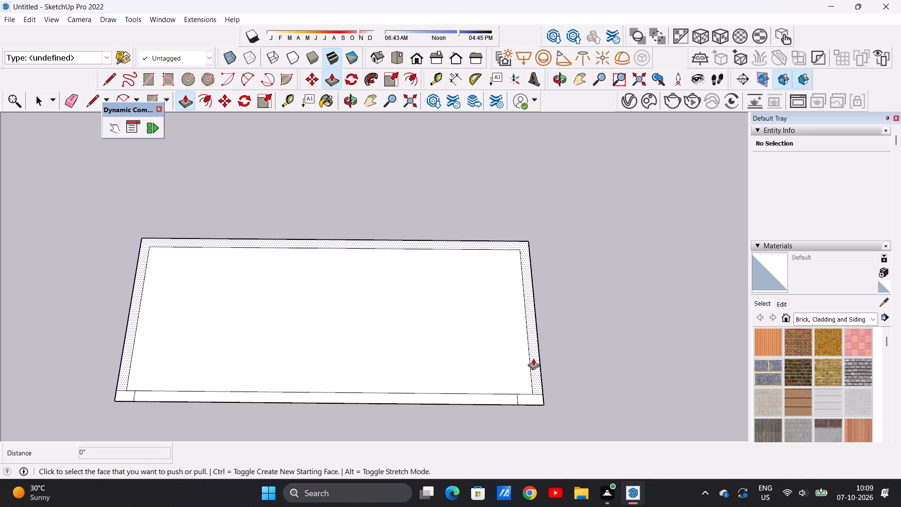
middle_click_drag(533, 358, 528, 291)
scroll(541, 326, "up", 2)
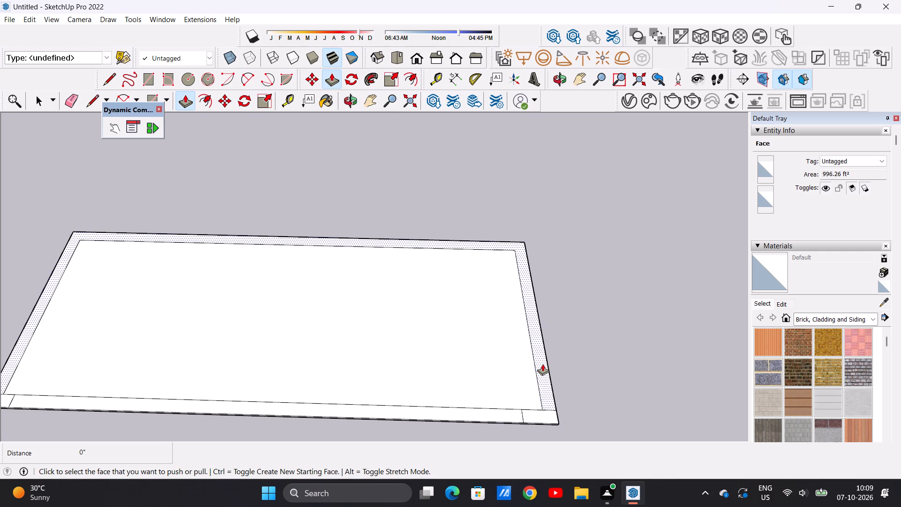
left_click(542, 364)
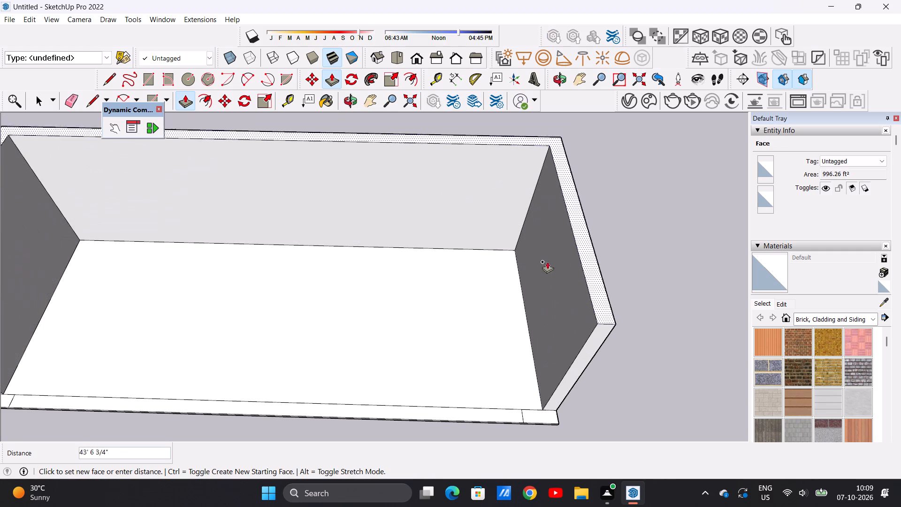
scroll(554, 279, "down", 10)
middle_click_drag(558, 289, 555, 227)
scroll(569, 248, "up", 2)
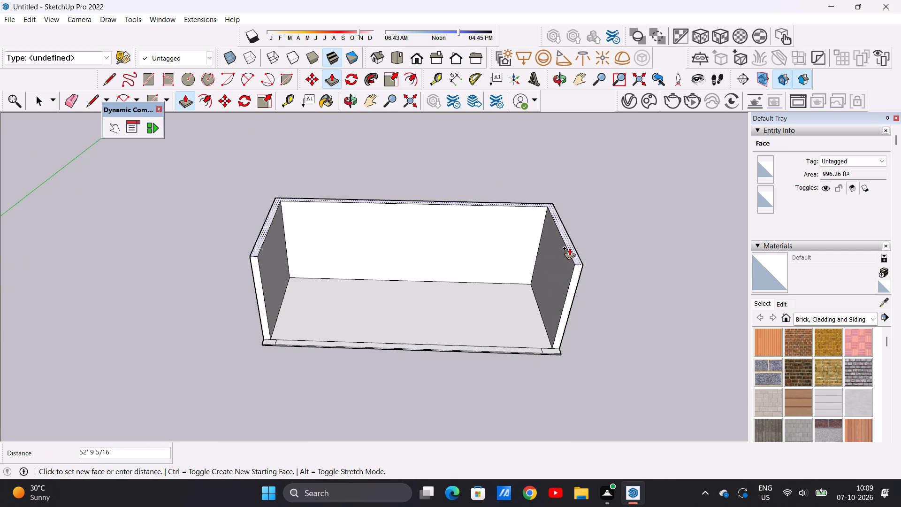
type("10'")
key("Return")
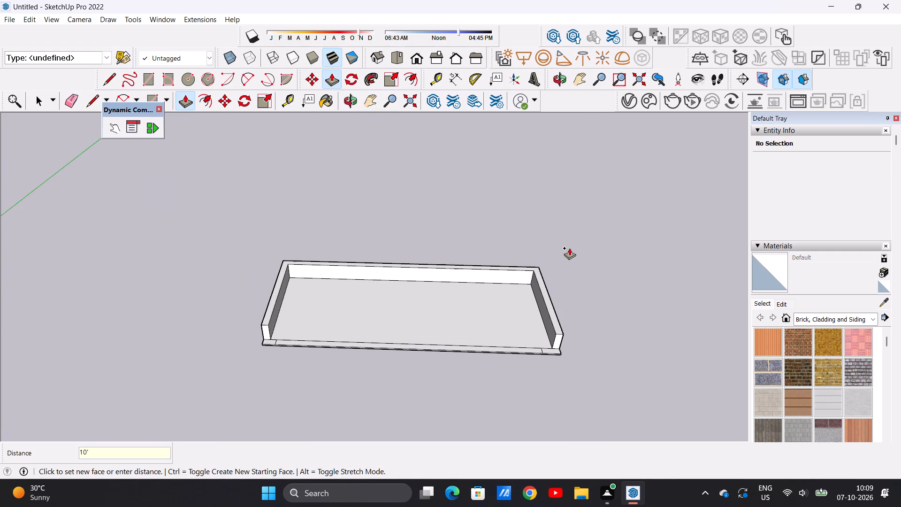
key("space")
Examine the raised walls and open front of the slab from the side, front and above.
scroll(540, 350, "down", 1)
middle_click_drag(542, 363, 335, 249)
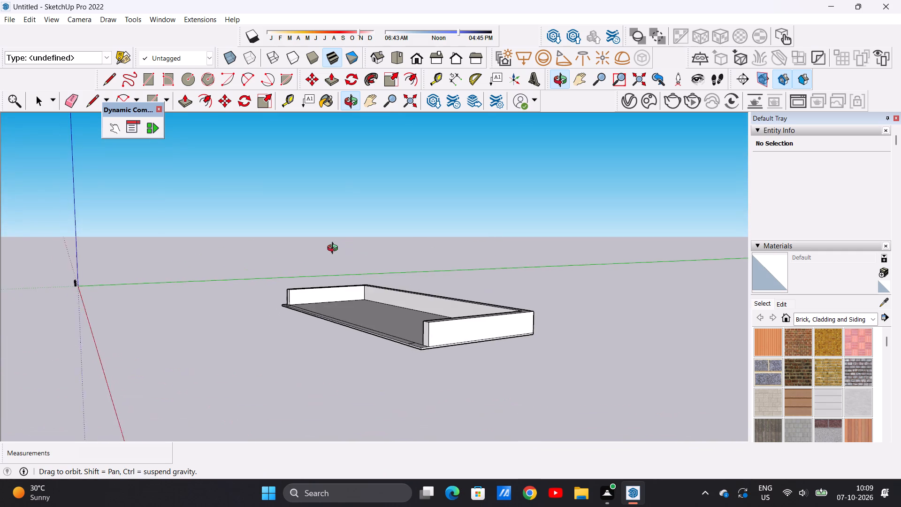
middle_click_drag(335, 249, 544, 279)
scroll(578, 314, "up", 6)
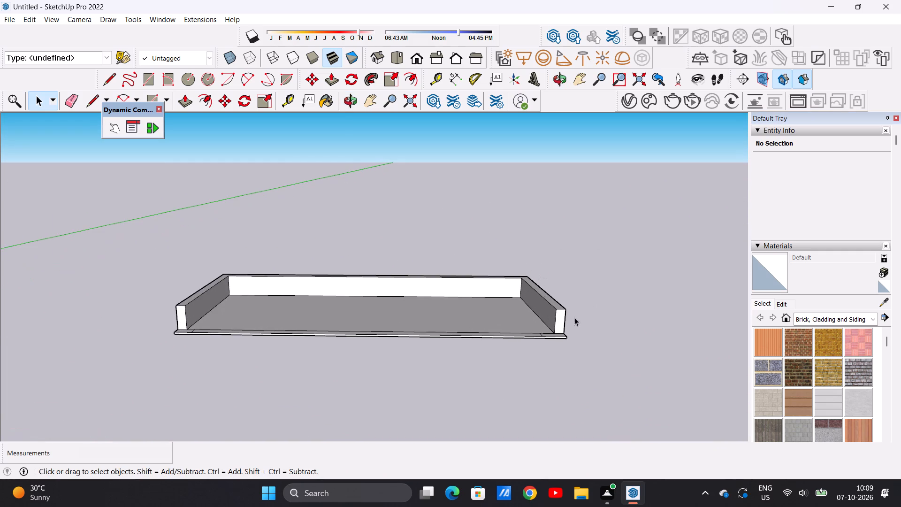
middle_click_drag(548, 317, 548, 432)
scroll(551, 296, "up", 2)
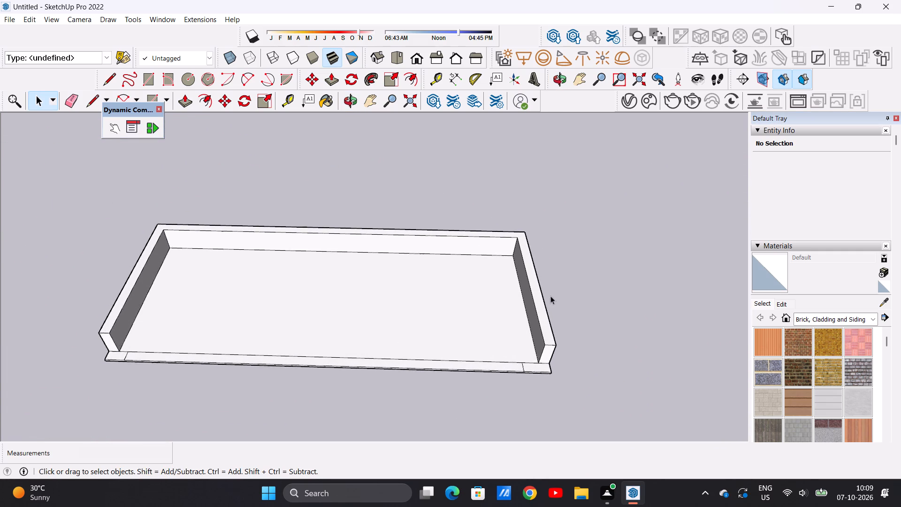
Push/Pull the top face of the U-shaped back and side walls up by about 18' 7 7/8".
scroll(550, 296, "up", 5)
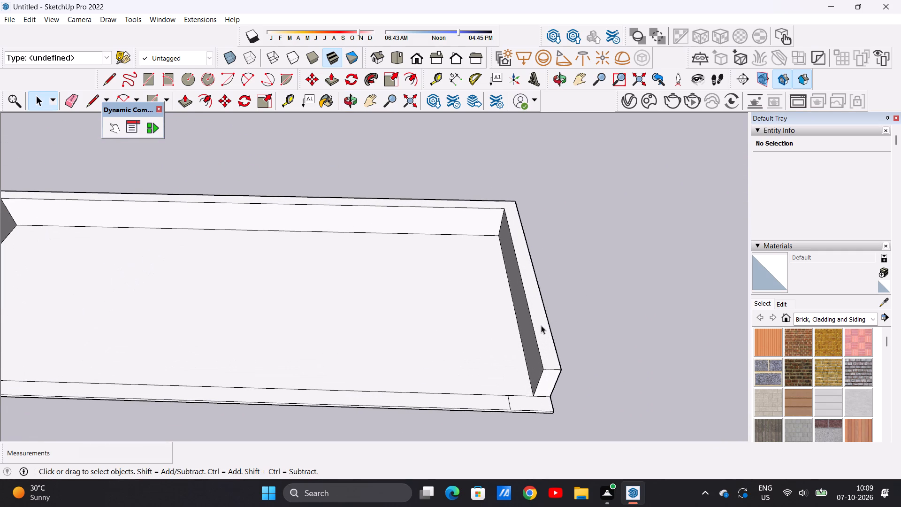
key("p")
left_click(545, 338)
scroll(564, 298, "down", 9)
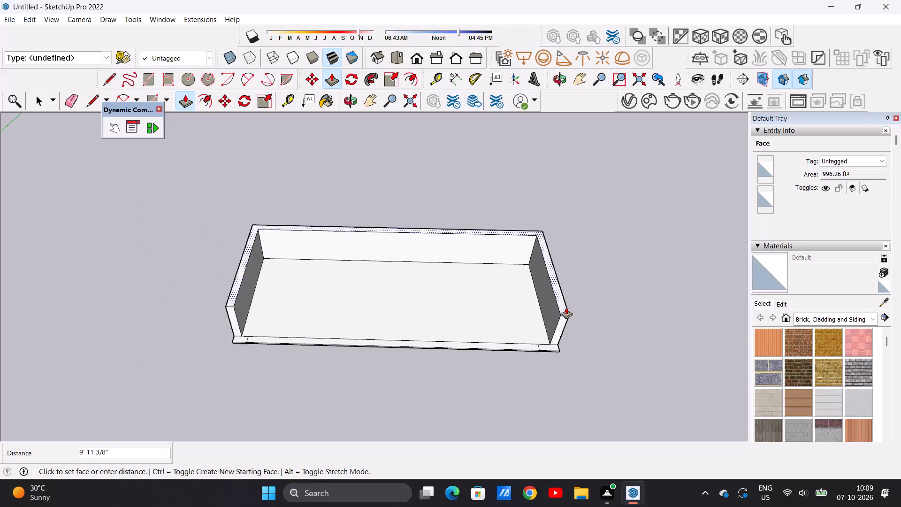
middle_click_drag(566, 307, 563, 245)
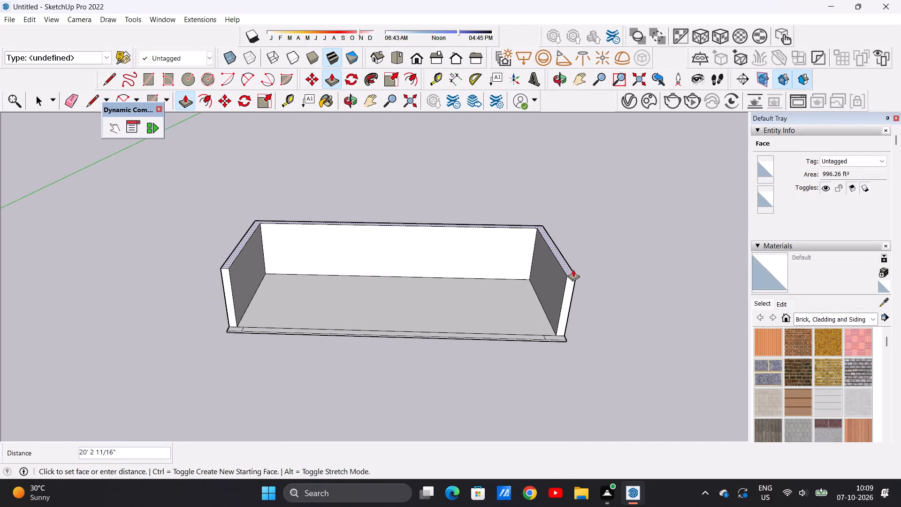
left_click(573, 272)
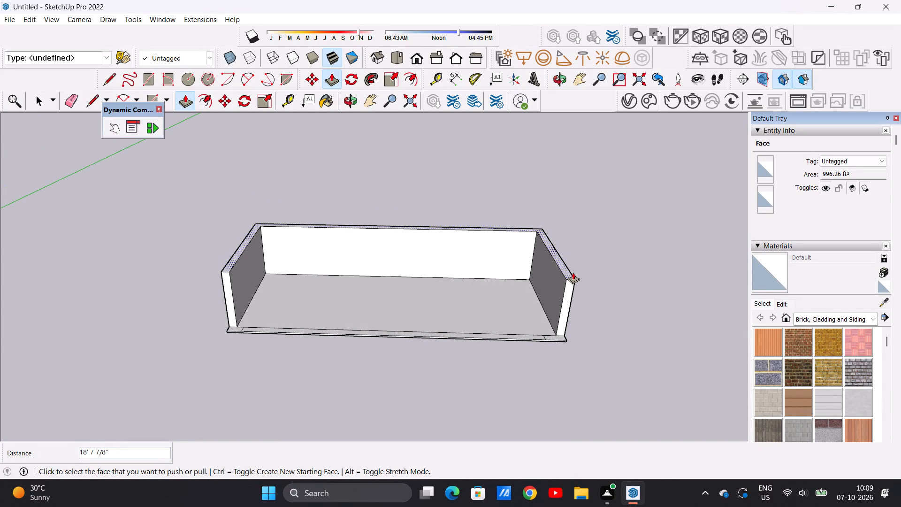
key("space")
Examine the heightened back and side walls and the open front from the front and above.
middle_click_drag(514, 358, 541, 345)
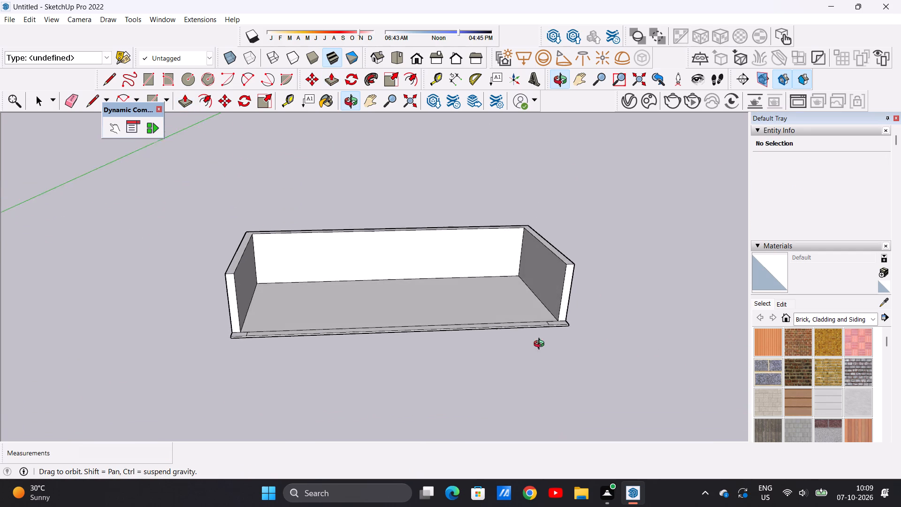
middle_click_drag(541, 345, 541, 346)
scroll(412, 330, "down", 8)
middle_click_drag(433, 316, 395, 285)
scroll(400, 286, "up", 7)
middle_click_drag(391, 309, 409, 339)
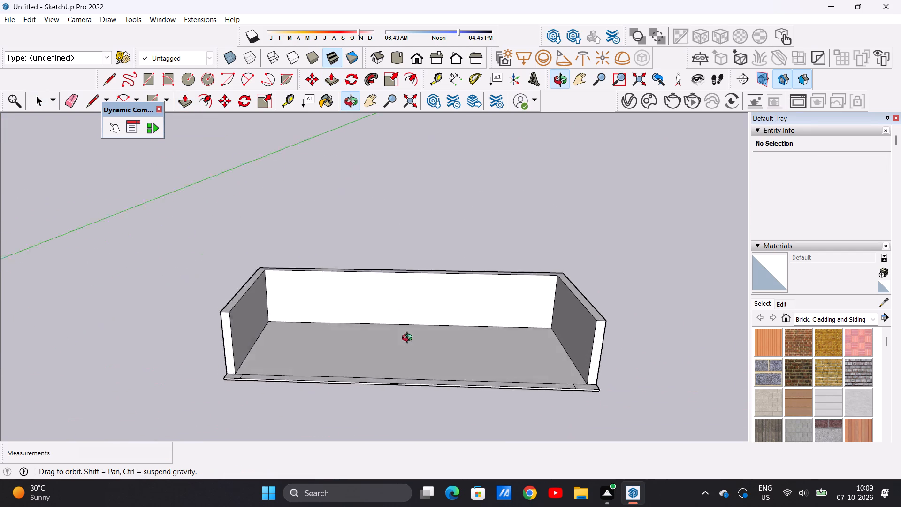
middle_click_drag(409, 339, 401, 379)
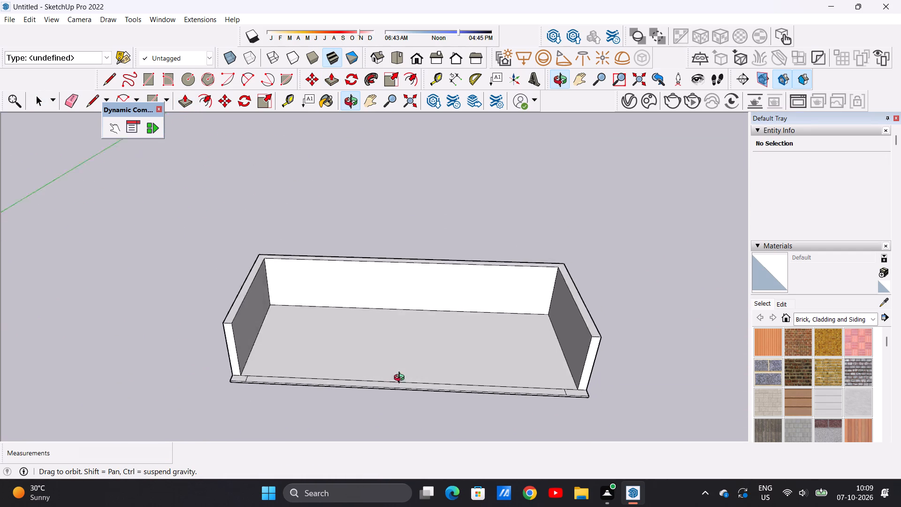
middle_click_drag(401, 379, 404, 386)
scroll(417, 328, "down", 4)
scroll(398, 345, "up", 1)
middle_click_drag(398, 345, 408, 392)
Push/Pull the small front-right corner face up about 28' 7 7/8", level with the tops of the side walls.
scroll(521, 359, "up", 4)
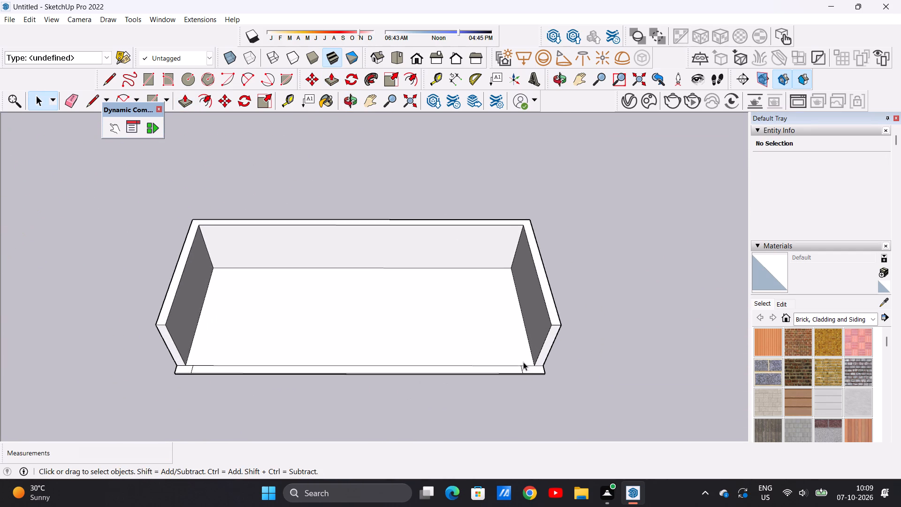
scroll(523, 362, "up", 4)
key("p")
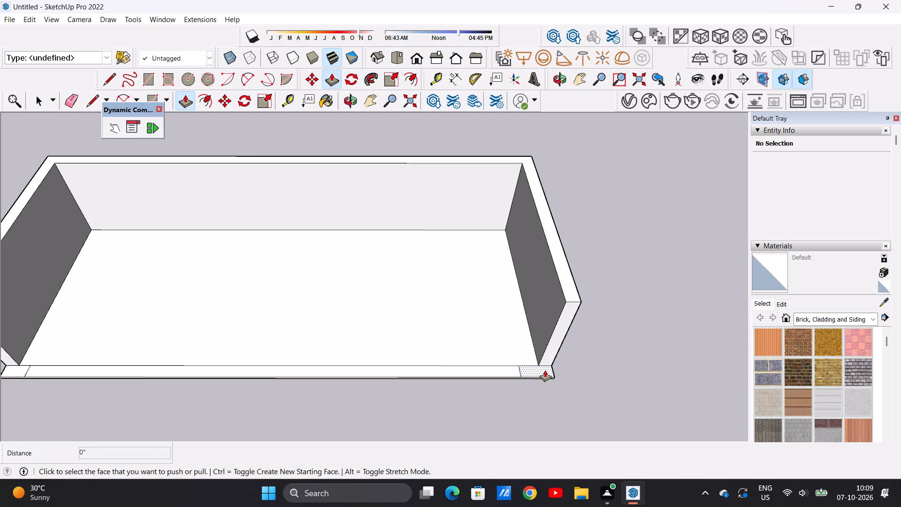
left_click(544, 368)
middle_click_drag(578, 316, 525, 314)
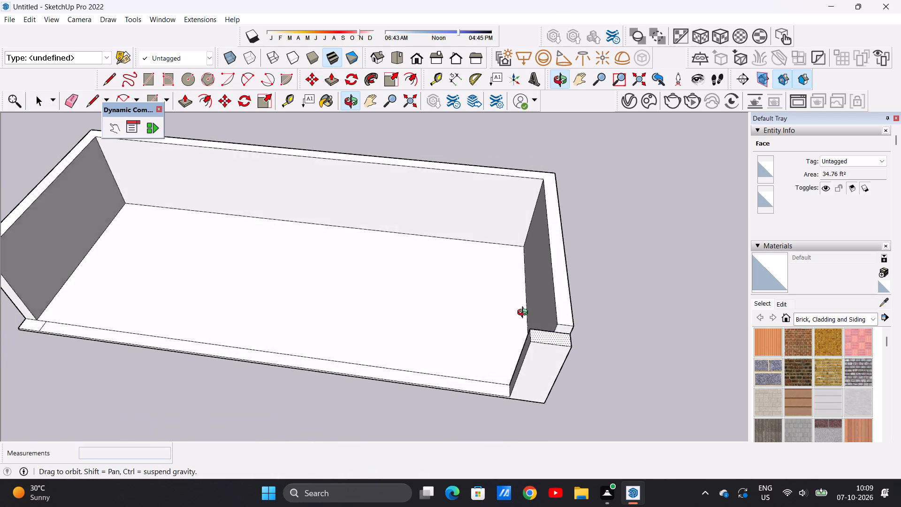
middle_click_drag(525, 314, 452, 314)
scroll(550, 368, "up", 1)
middle_click_drag(540, 368, 441, 368)
scroll(440, 346, "down", 6)
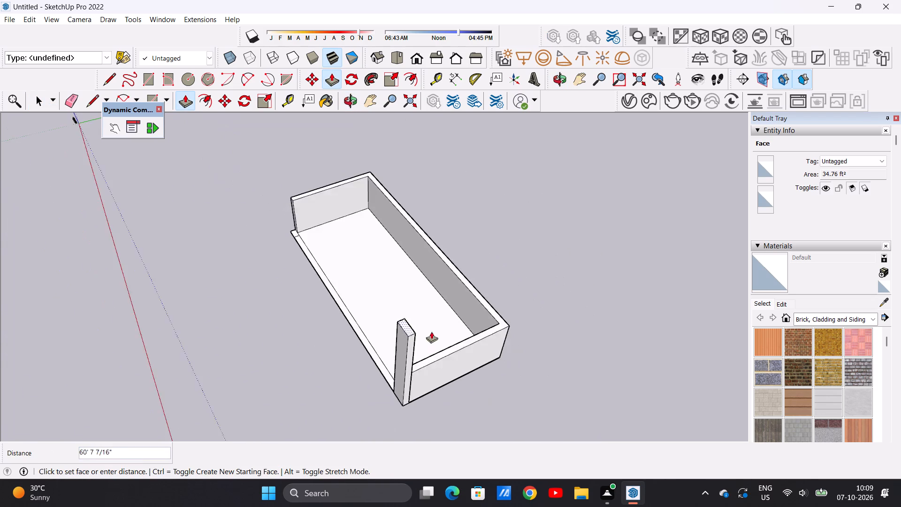
scroll(431, 331, "down", 8)
scroll(425, 353, "up", 1)
scroll(425, 353, "down", 1)
scroll(425, 353, "up", 14)
left_click(412, 332)
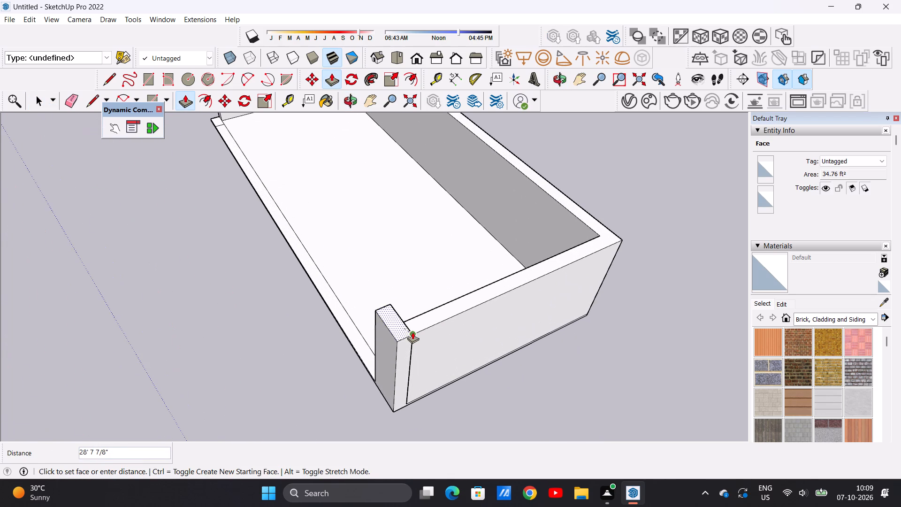
Push/Pull the small front-left corner face up about 28' 7 7/8", level with the top of the adjoining side wall.
scroll(431, 364, "down", 19)
scroll(371, 318, "up", 1)
middle_click_drag(371, 318, 579, 334)
scroll(397, 276, "up", 20)
scroll(397, 276, "up", 3)
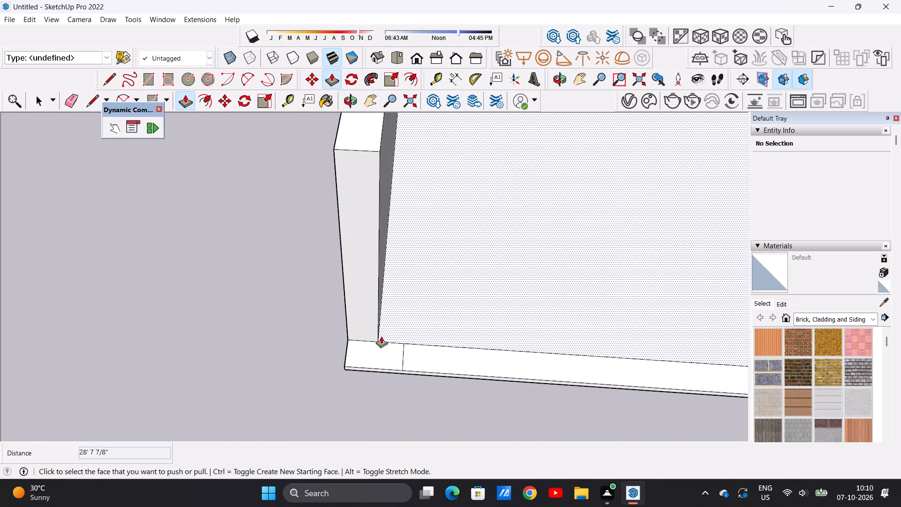
left_click(385, 352)
scroll(391, 292, "down", 12)
middle_click_drag(402, 260, 382, 268)
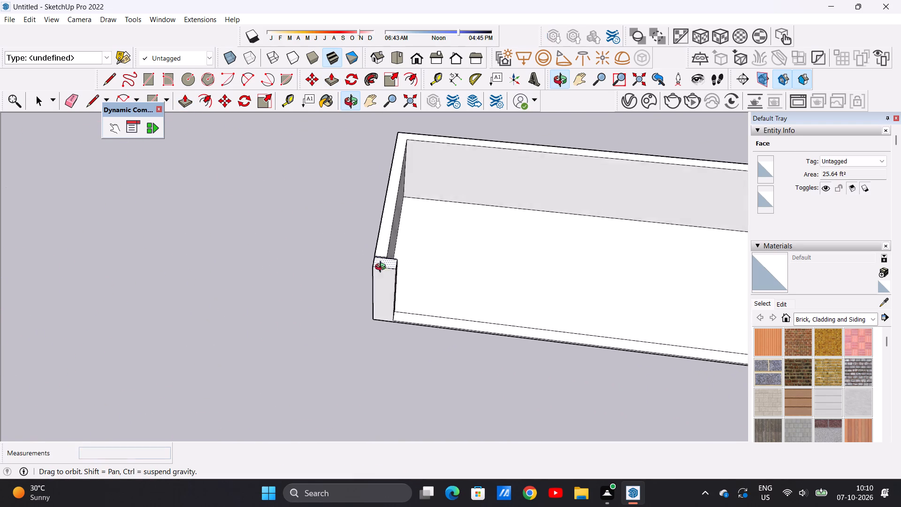
middle_click_drag(382, 268, 261, 280)
scroll(375, 256, "up", 15)
middle_click_drag(378, 253, 302, 270)
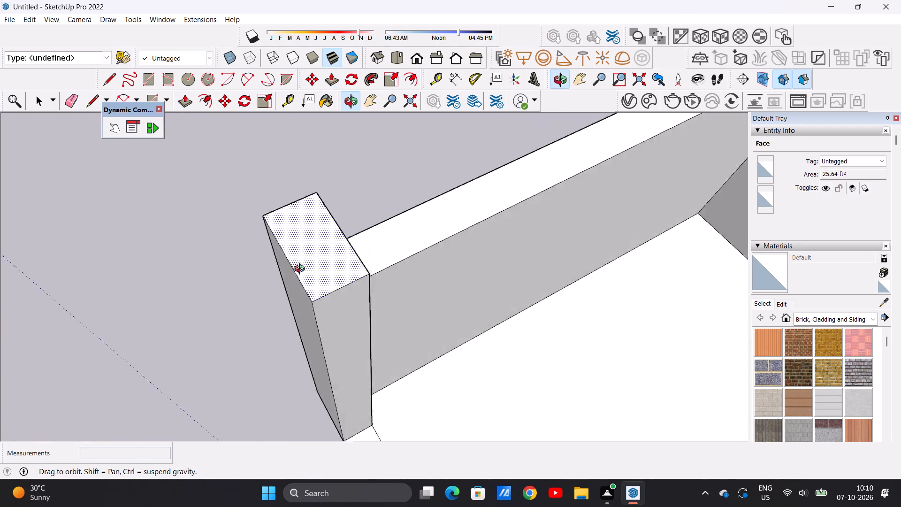
middle_click_drag(302, 270, 275, 277)
left_click(344, 280)
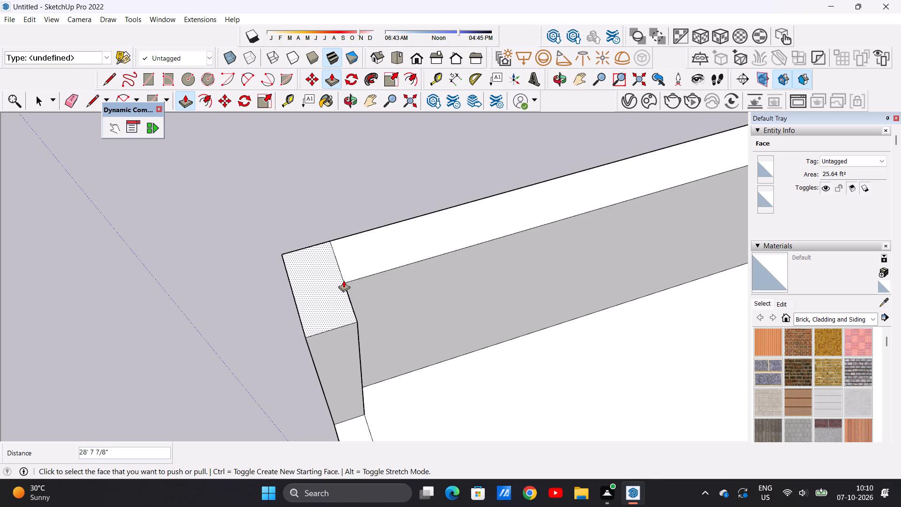
key("space")
Examine the enclosure with its two front corner wall pieces from the front and above.
scroll(300, 286, "down", 13)
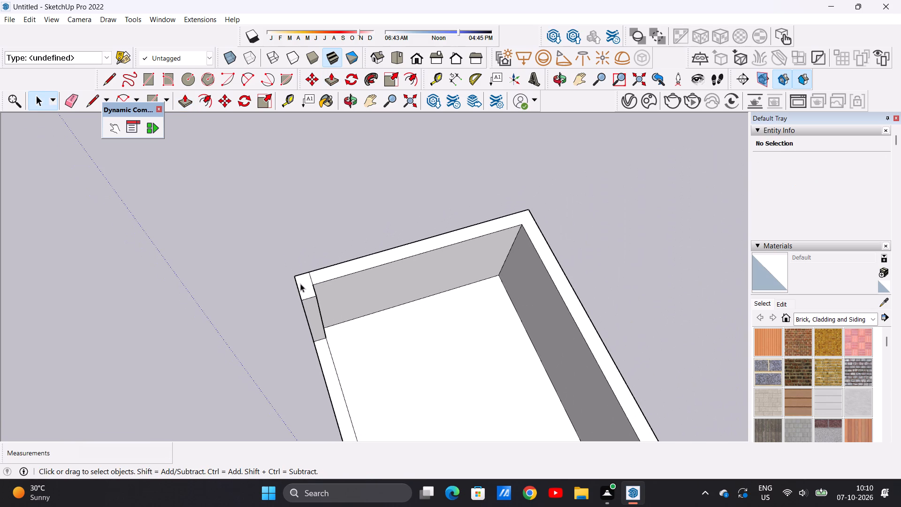
scroll(306, 269, "down", 17)
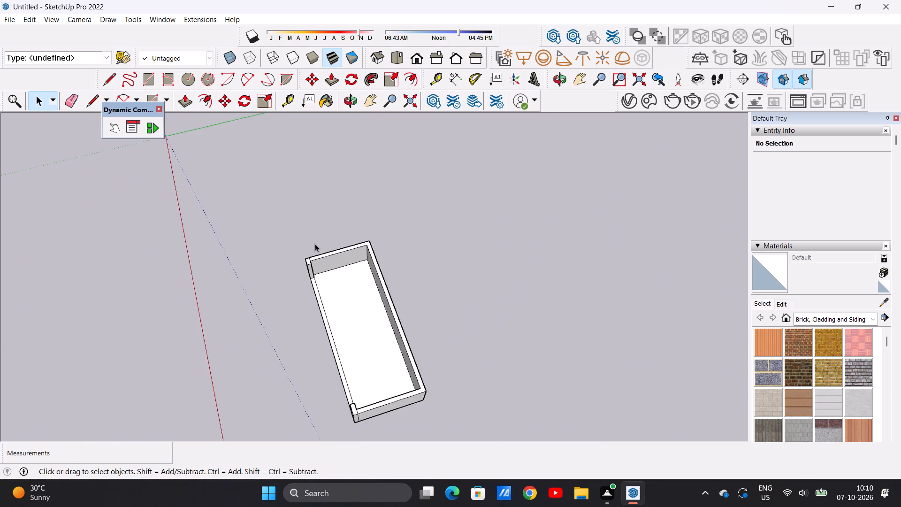
scroll(315, 244, "down", 4)
middle_click_drag(238, 338, 504, 249)
middle_click_drag(395, 334, 383, 255)
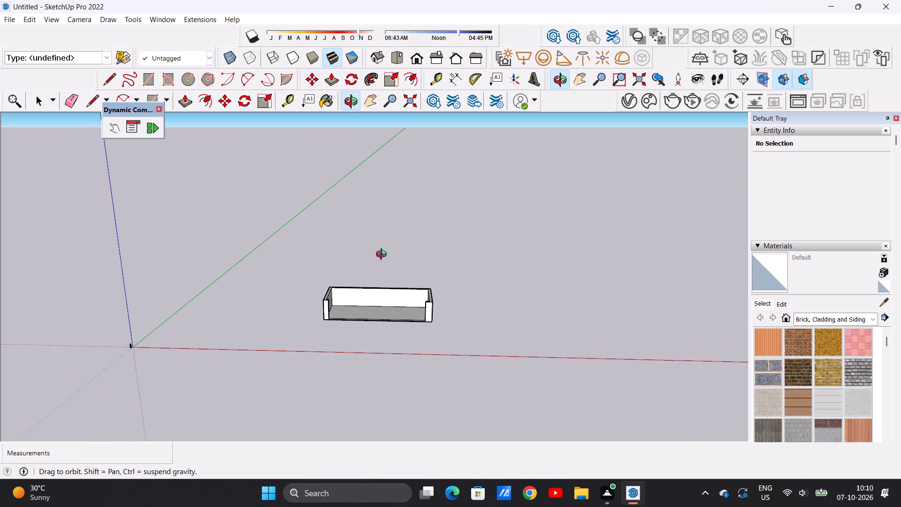
middle_click_drag(383, 255, 399, 246)
scroll(396, 327, "up", 9)
middle_click_drag(392, 306, 392, 368)
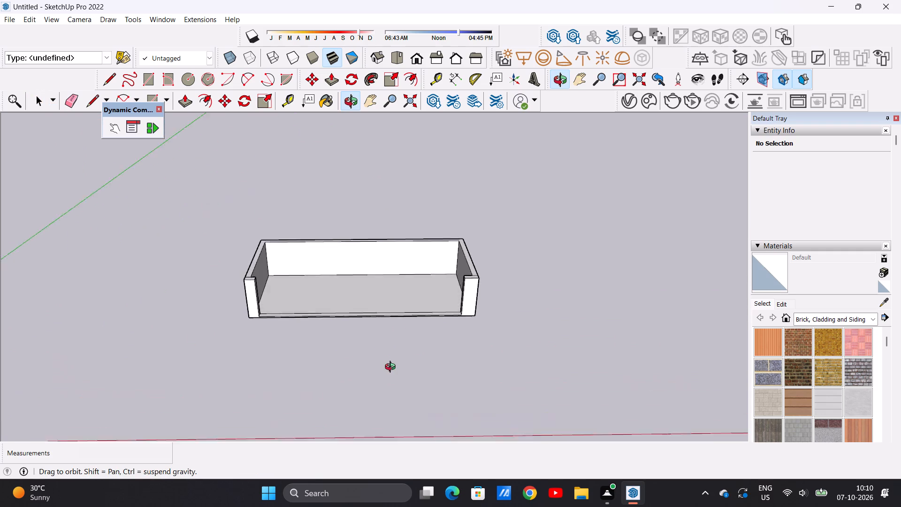
middle_click_drag(392, 368, 382, 421)
scroll(370, 348, "up", 1)
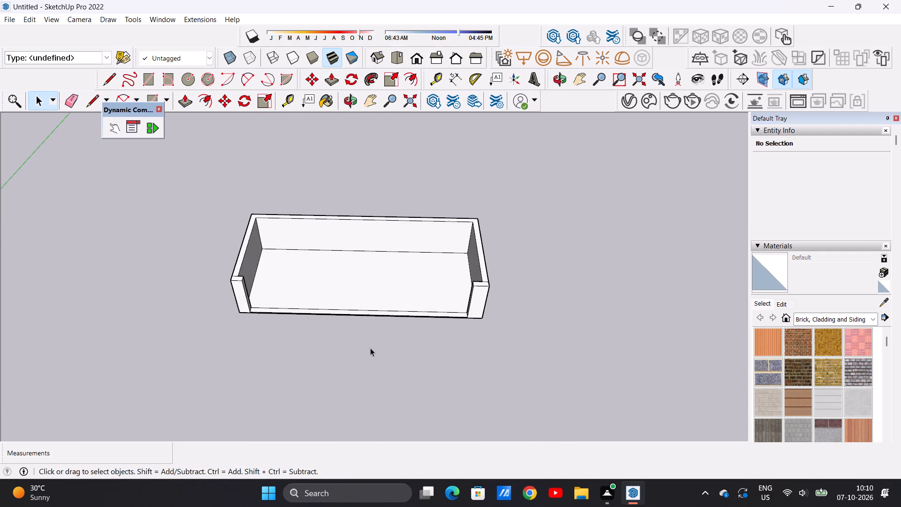
scroll(369, 282, "up", 5)
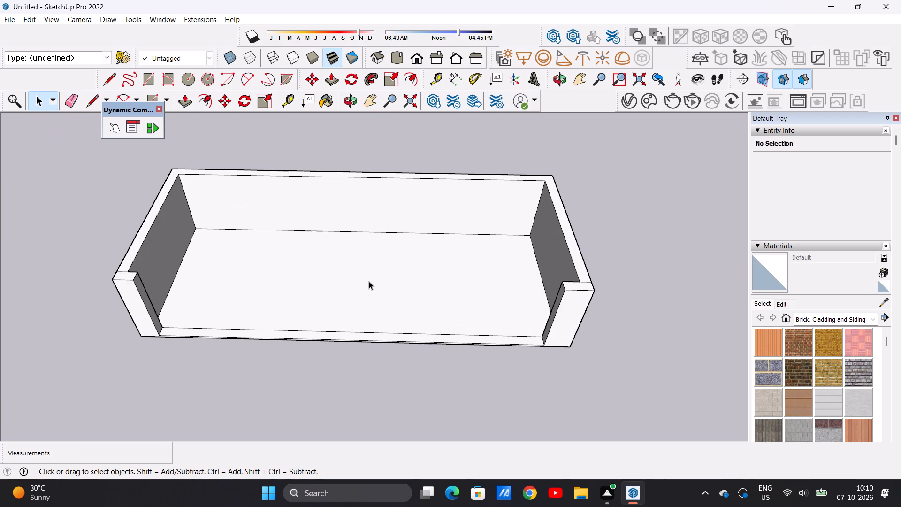
scroll(369, 281, "down", 10)
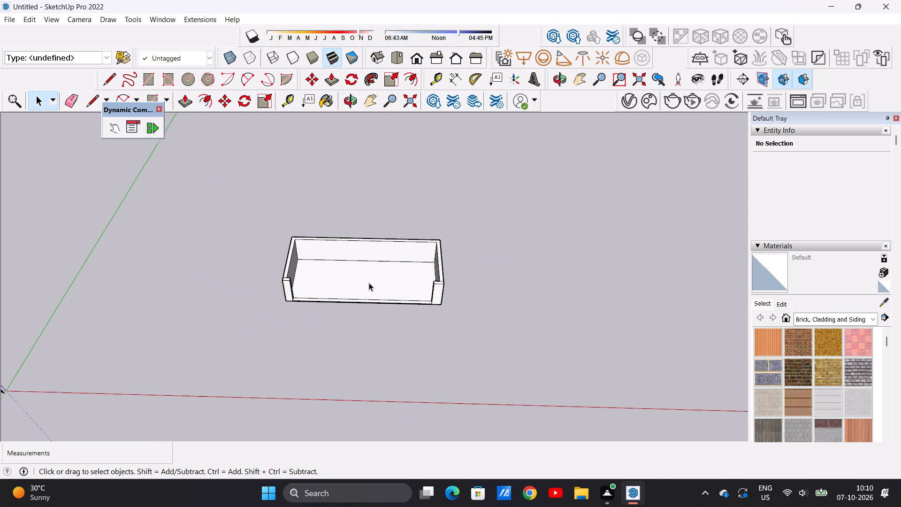
middle_click_drag(368, 283, 371, 401)
scroll(387, 258, "up", 2)
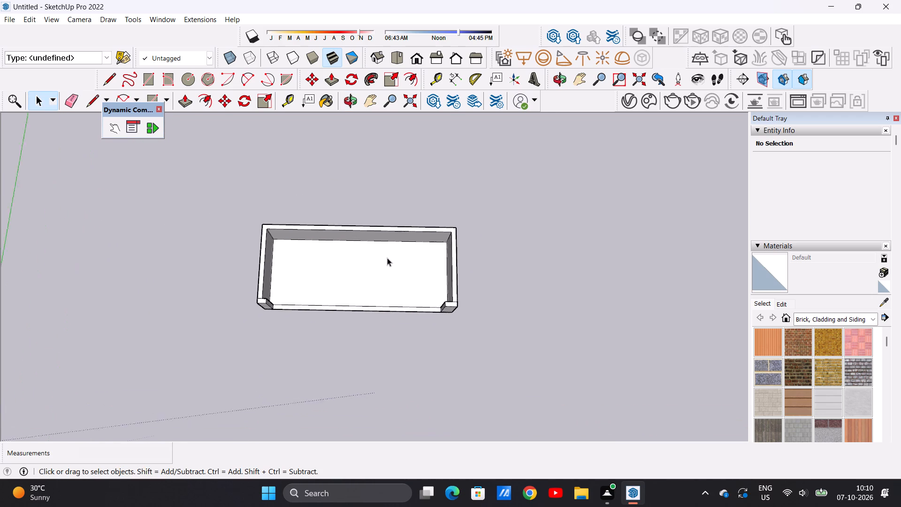
scroll(387, 258, "up", 5)
scroll(385, 269, "down", 3)
middle_click_drag(384, 359, 398, 263)
scroll(451, 322, "up", 2)
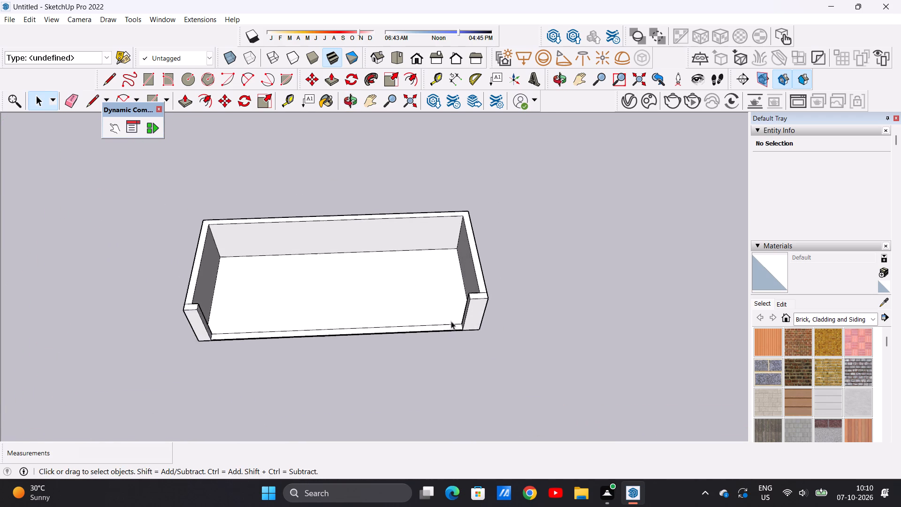
Inspect the front-left corner wall piece and the front slab edge up close.
scroll(451, 321, "up", 3)
middle_click_drag(412, 307, 336, 300)
scroll(400, 284, "down", 9)
scroll(267, 275, "up", 14)
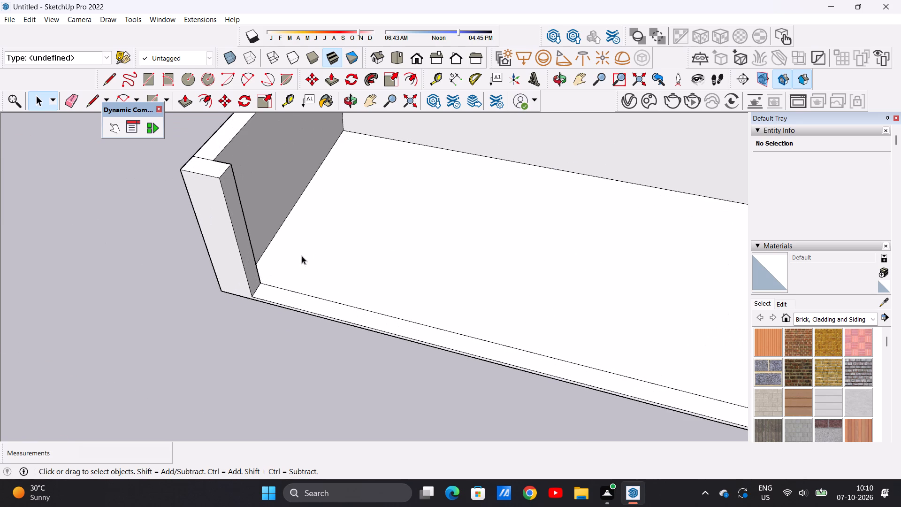
scroll(310, 256, "up", 5)
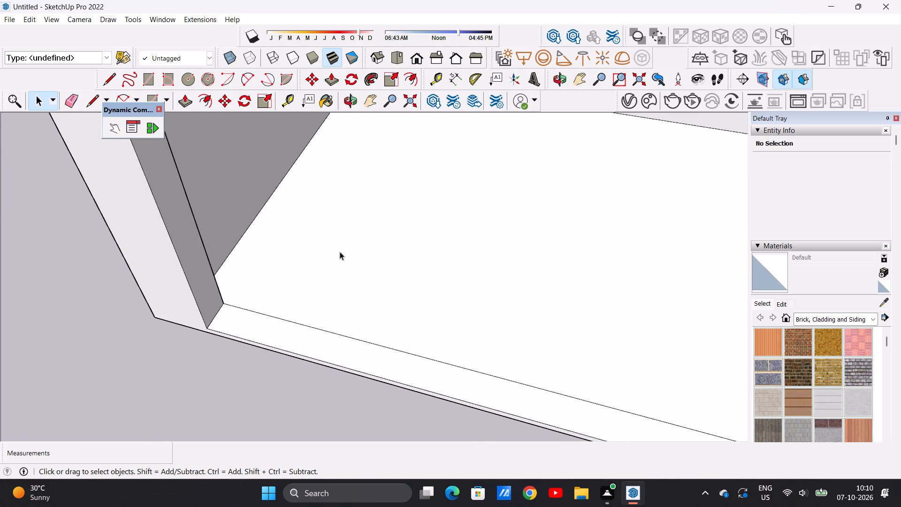
middle_click_drag(526, 257, 247, 277)
middle_click_drag(232, 277, 202, 279)
middle_click_drag(200, 280, 286, 281)
middle_click_drag(369, 281, 583, 264)
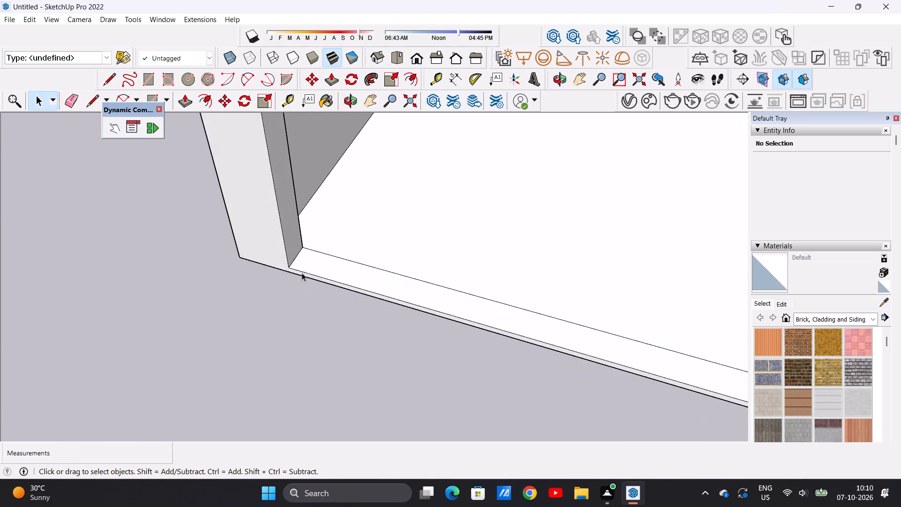
scroll(286, 286, "down", 20)
scroll(286, 286, "down", 5)
Examine the whole walled enclosure, its front opening and floor from several angles.
middle_click_drag(236, 330, 361, 317)
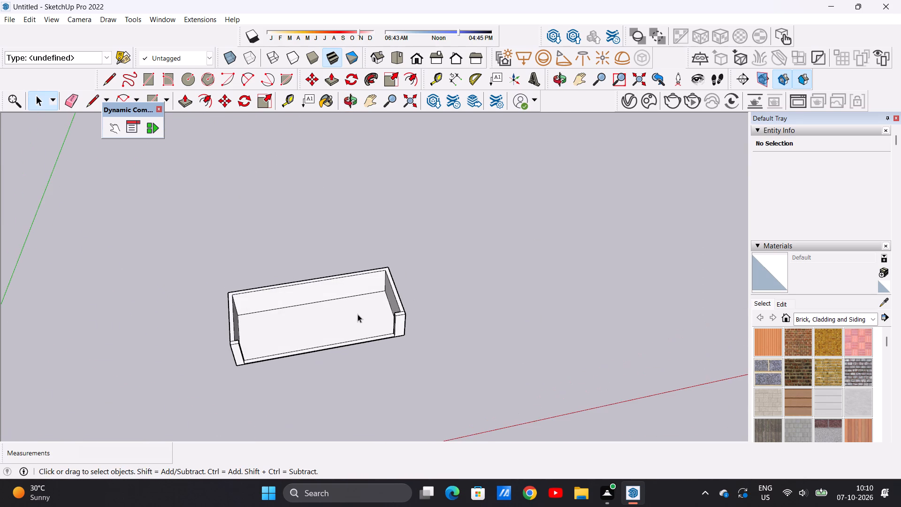
middle_click_drag(356, 348, 277, 373)
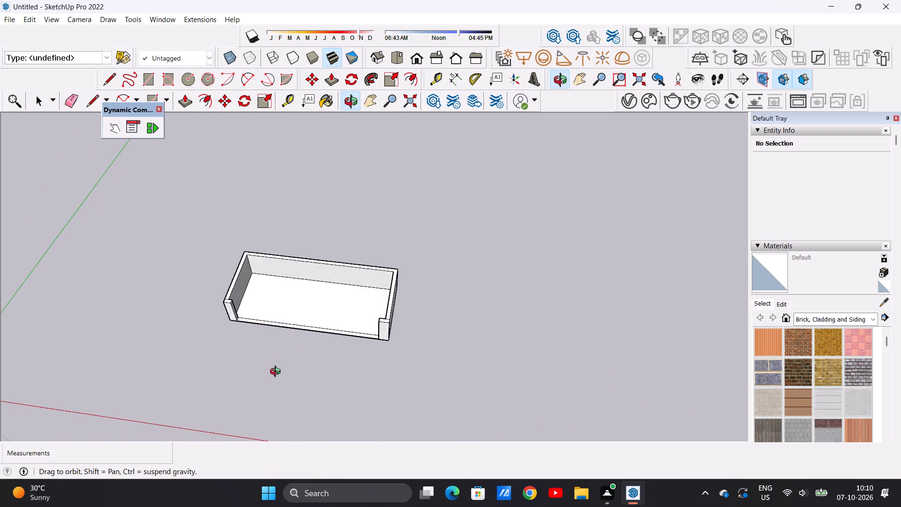
middle_click_drag(277, 373, 272, 389)
scroll(294, 288, "up", 19)
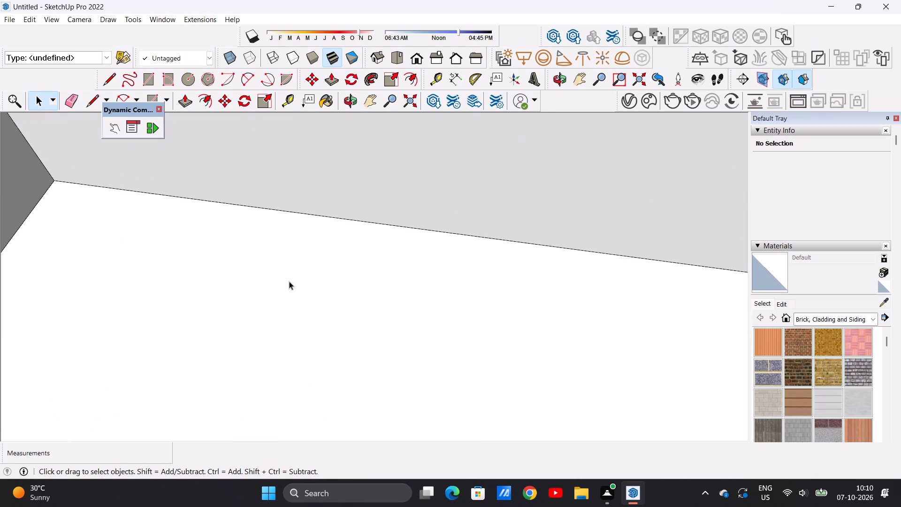
scroll(289, 281, "down", 19)
middle_click_drag(289, 281, 352, 411)
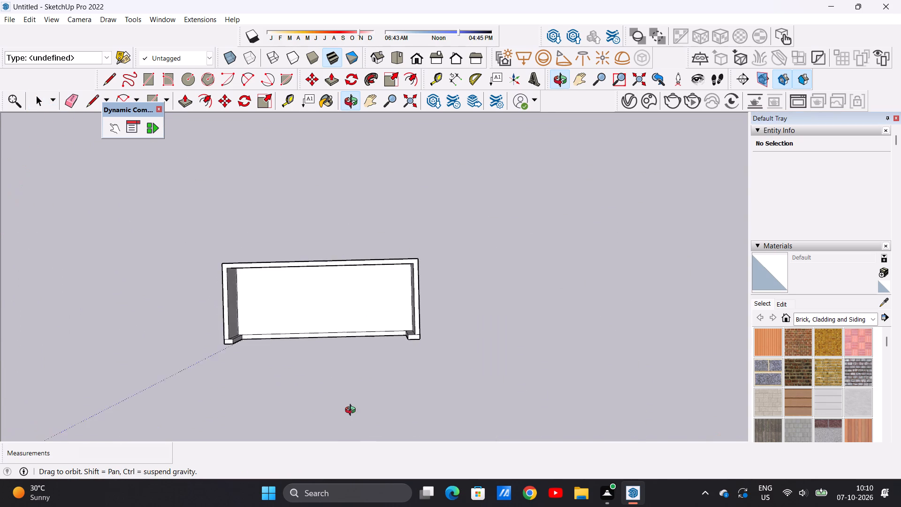
middle_click_drag(352, 411, 362, 306)
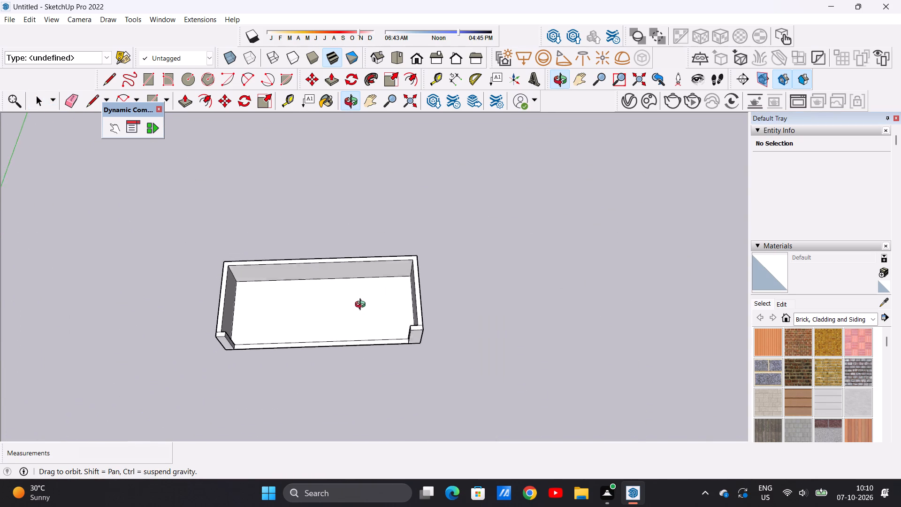
middle_click_drag(362, 306, 369, 287)
middle_click_drag(353, 363, 349, 341)
scroll(355, 313, "up", 9)
scroll(458, 293, "down", 4)
scroll(293, 300, "up", 7)
scroll(290, 300, "down", 8)
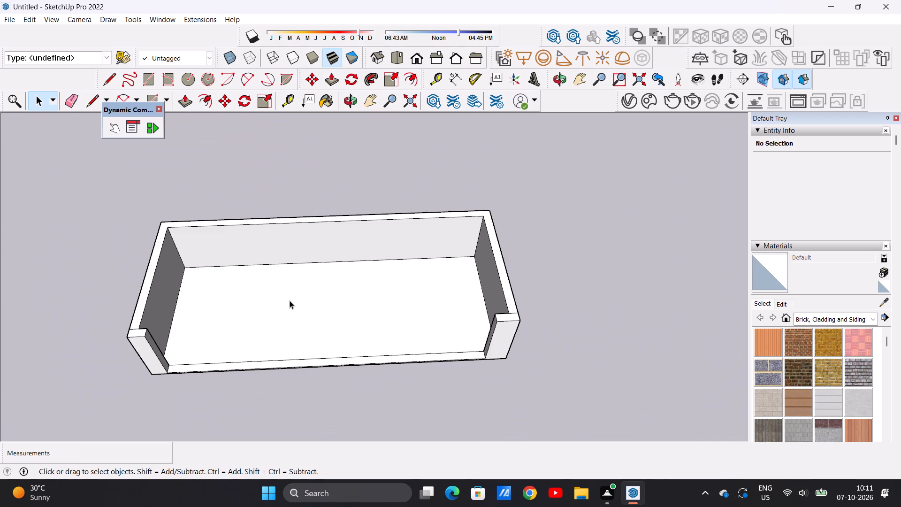
scroll(425, 297, "down", 5)
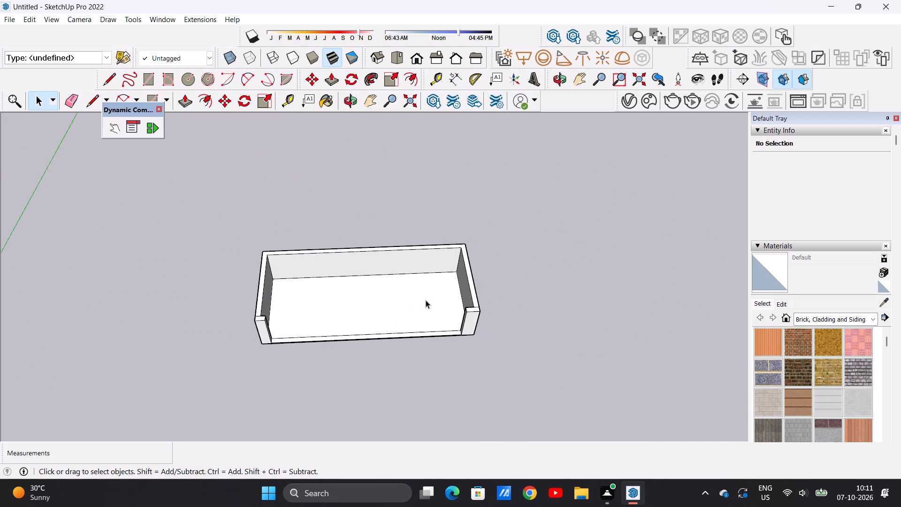
Examine the open-top enclosure, its walls, front opening and floor from above and from the front.
scroll(426, 300, "up", 2)
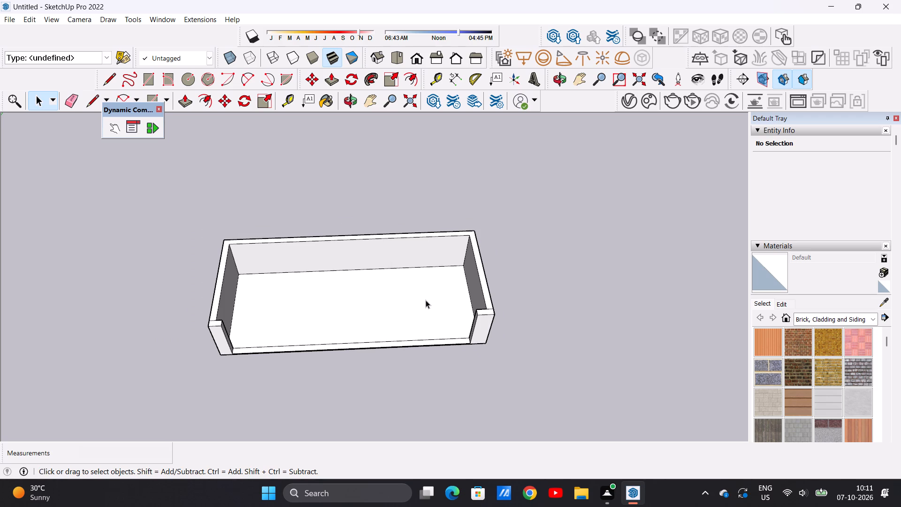
scroll(401, 302, "down", 3)
scroll(432, 303, "up", 3)
middle_click_drag(424, 305, 402, 348)
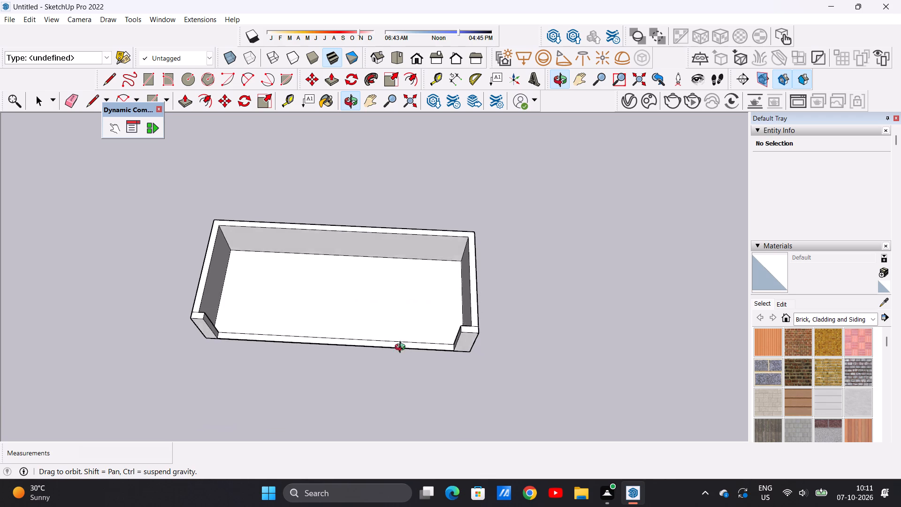
middle_click_drag(402, 348, 414, 313)
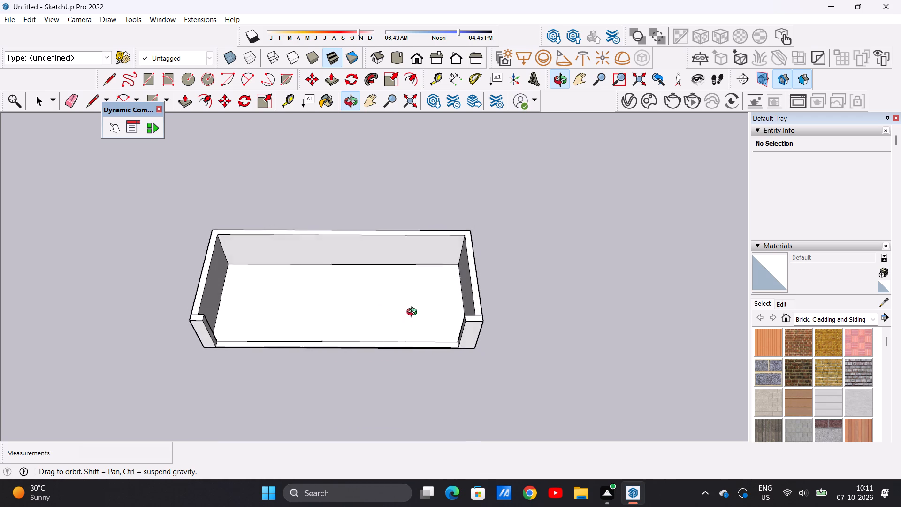
middle_click_drag(414, 313, 420, 358)
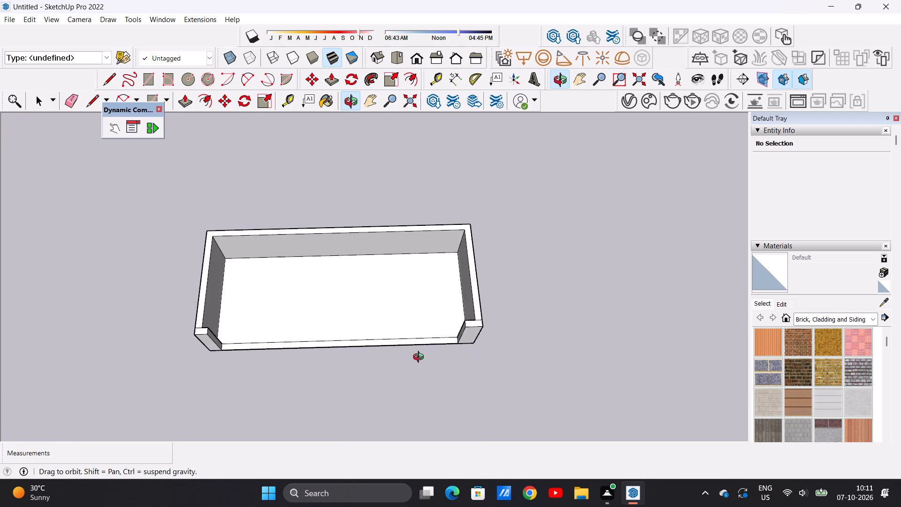
middle_click_drag(420, 358, 412, 365)
scroll(413, 321, "up", 3)
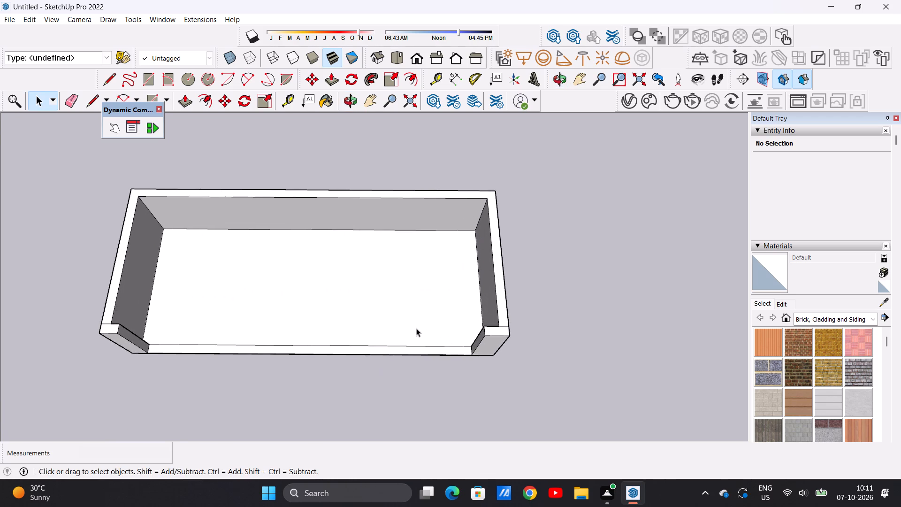
scroll(424, 340, "down", 5)
scroll(379, 285, "up", 7)
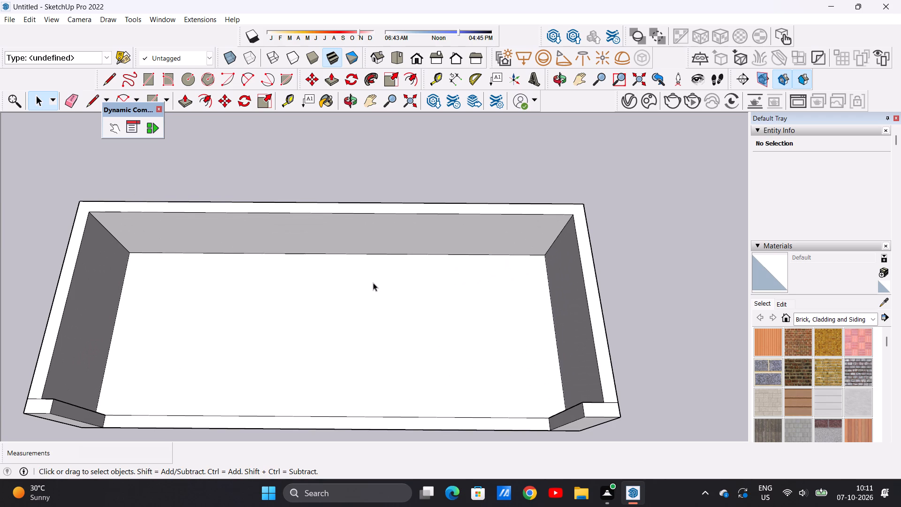
scroll(378, 261, "down", 6)
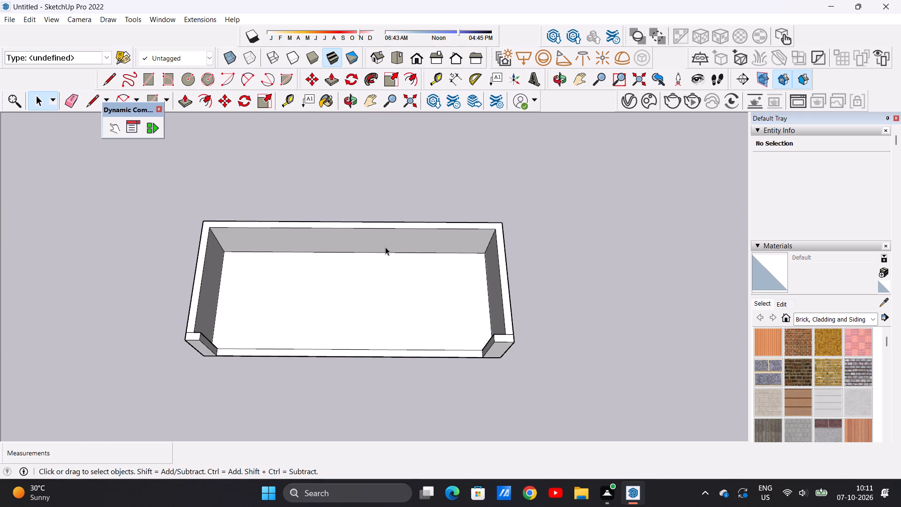
scroll(385, 247, "down", 4)
scroll(398, 284, "up", 2)
scroll(393, 215, "up", 4)
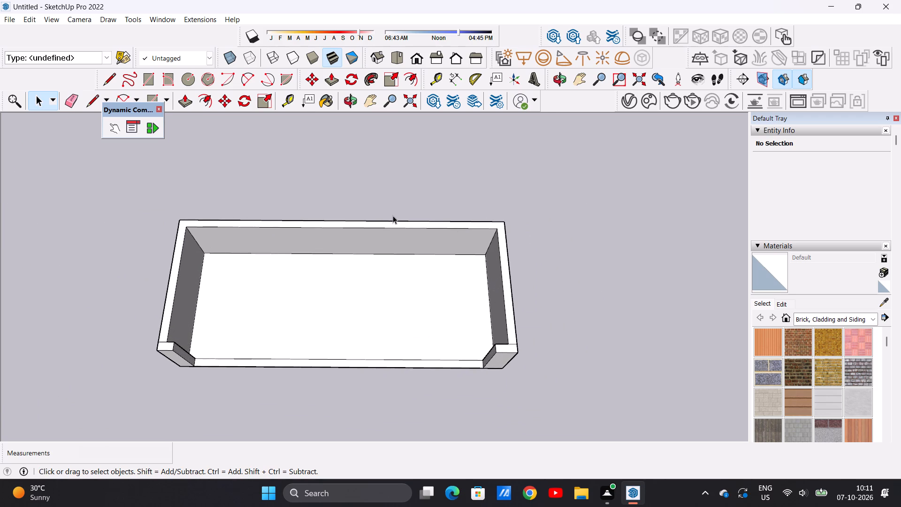
Copy the interior floor face with its edges straight up 28' 7 7/8" to the wall tops as a roof face.
double_click(370, 309)
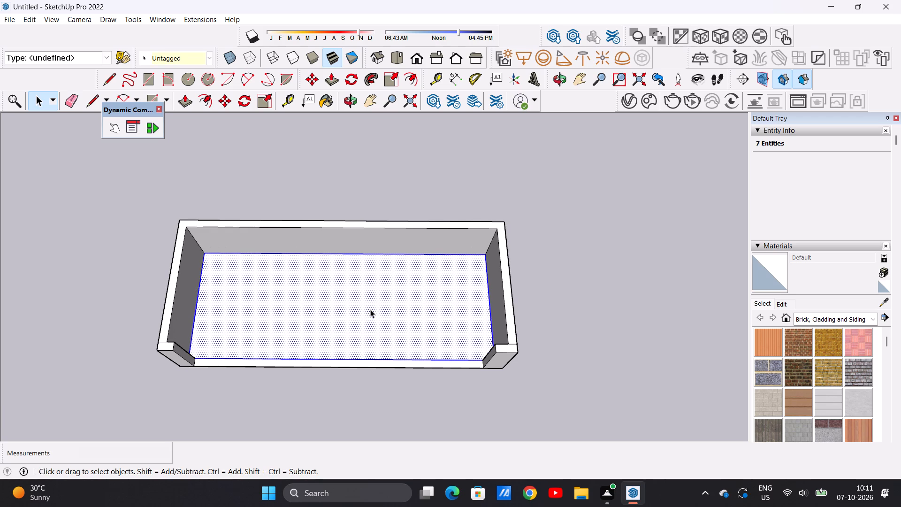
key("m")
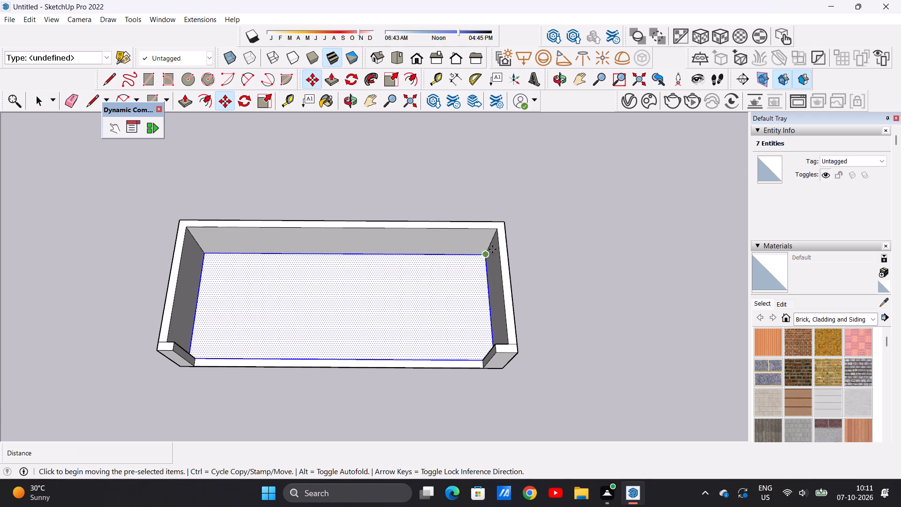
left_click(486, 253)
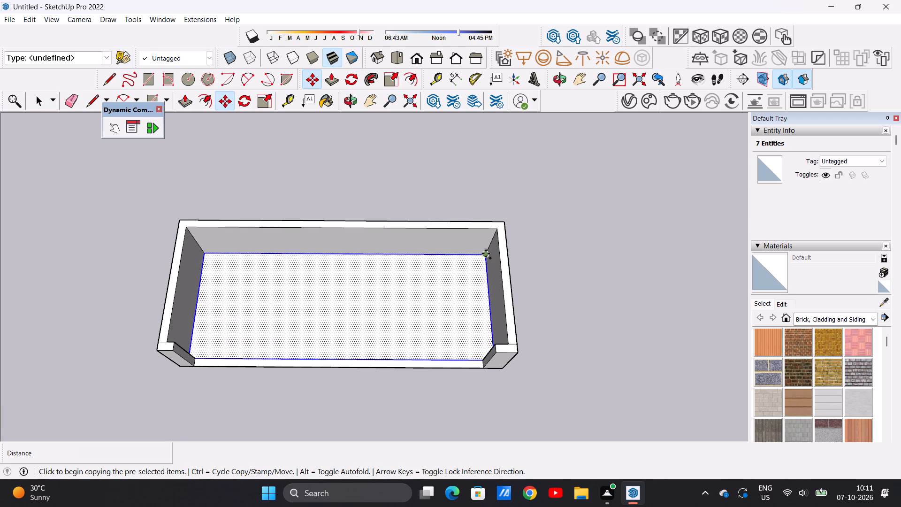
left_click(493, 233)
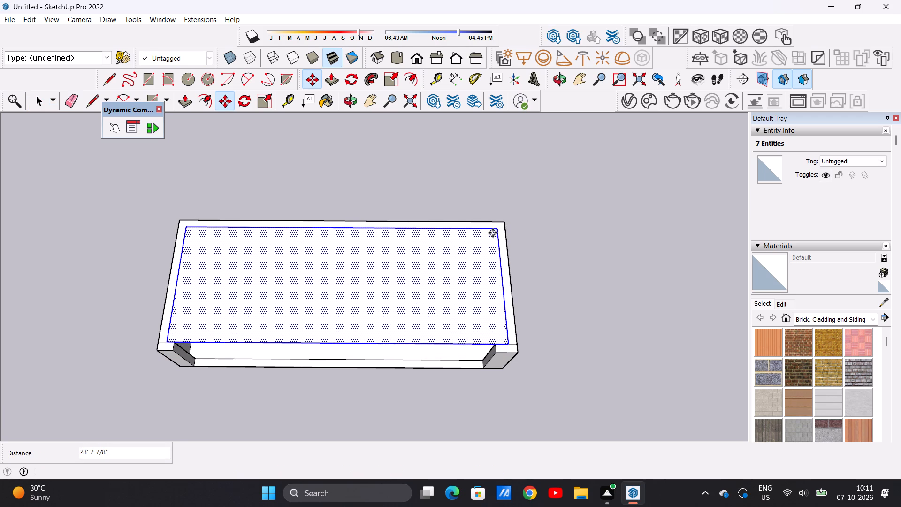
key("space")
left_click(614, 243)
Examine the roof face over the enclosure and the front opening from several angles.
scroll(460, 276, "down", 9)
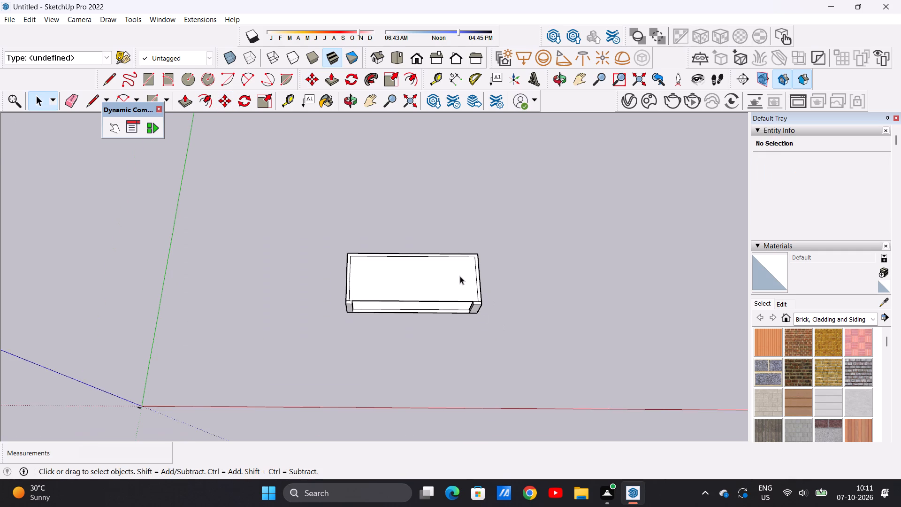
scroll(460, 276, "down", 1)
middle_click_drag(466, 341, 466, 265)
scroll(466, 256, "up", 9)
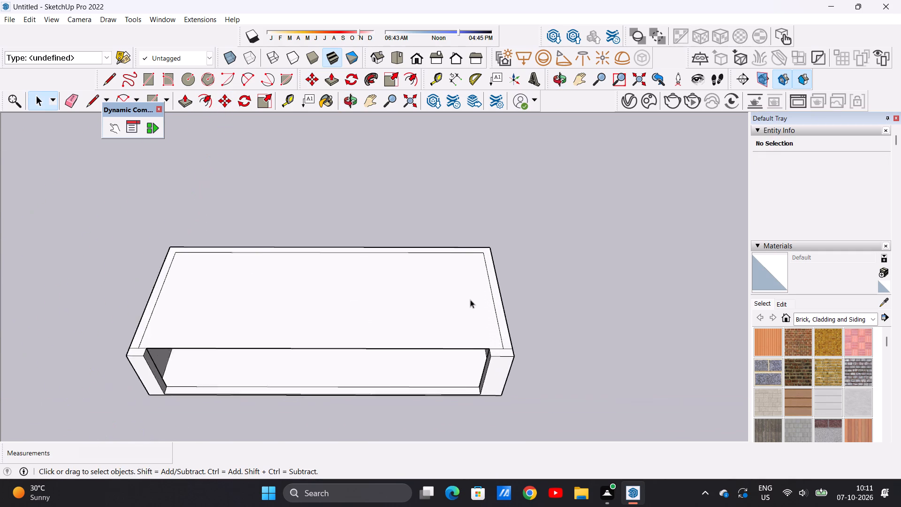
scroll(470, 300, "up", 1)
middle_click_drag(463, 342, 467, 257)
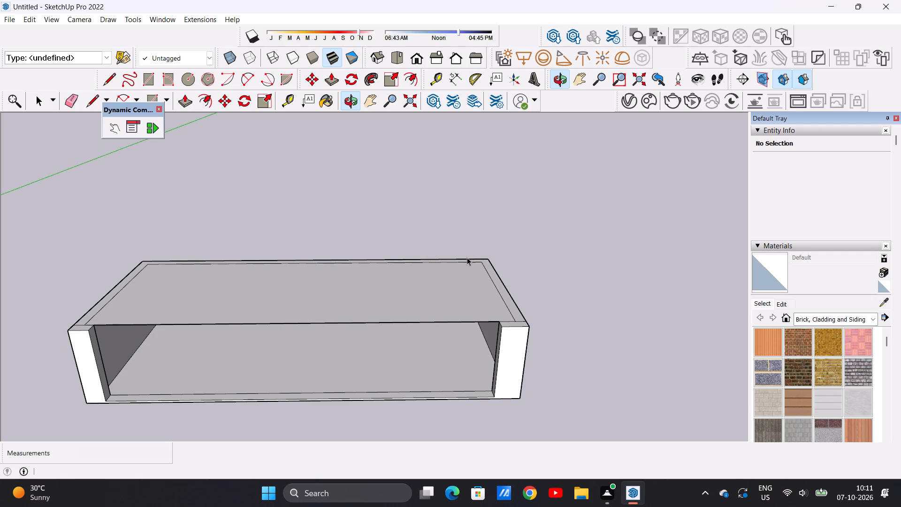
scroll(427, 277, "down", 5)
middle_click_drag(397, 306, 393, 390)
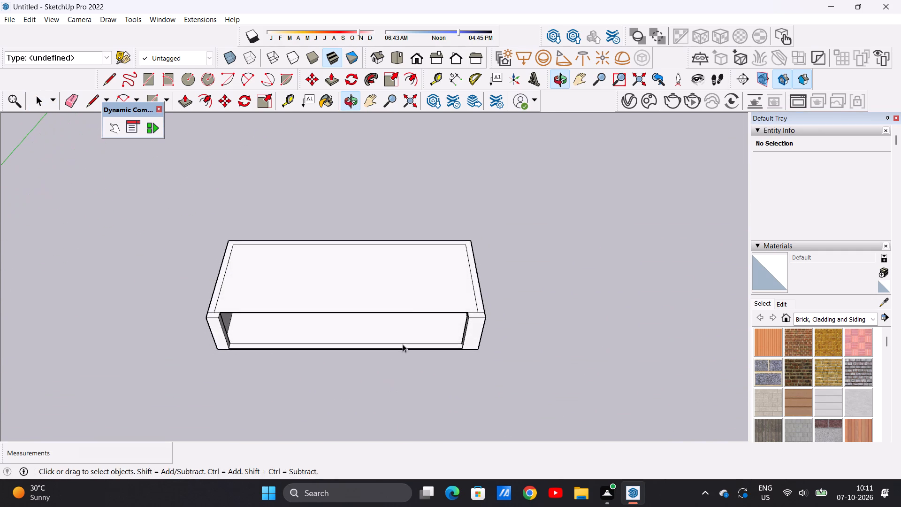
middle_click_drag(408, 287, 405, 351)
middle_click_drag(405, 351, 410, 362)
scroll(438, 303, "up", 4)
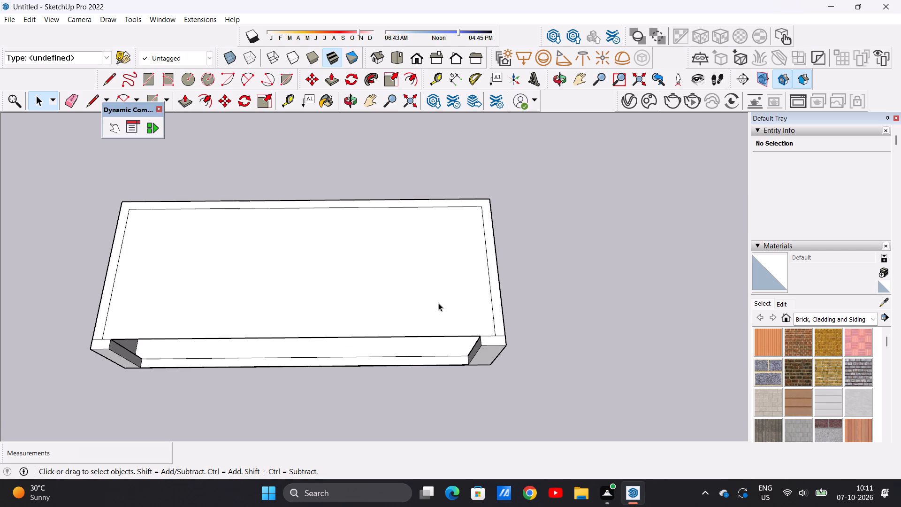
scroll(364, 274, "down", 7)
middle_click_drag(372, 330, 369, 199)
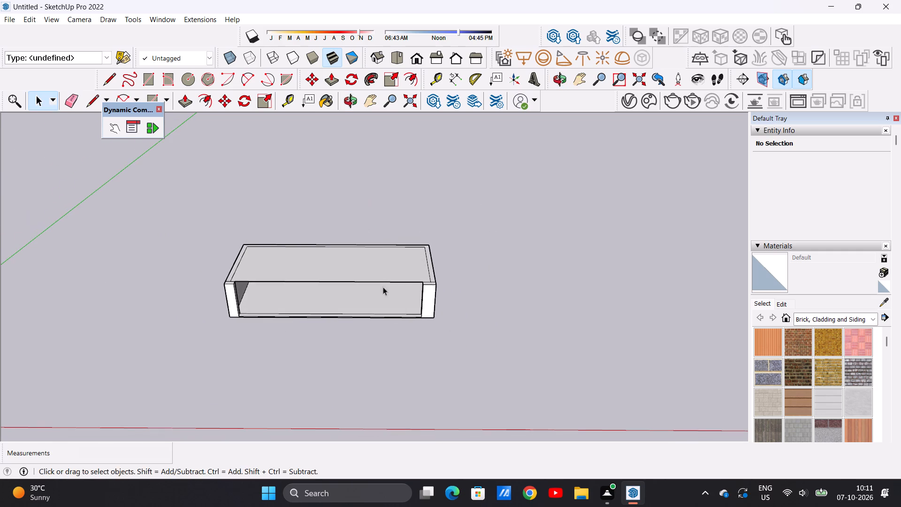
Push/Pull the roof face up 1' to give it thickness above the walls.
middle_click_drag(383, 303, 334, 352)
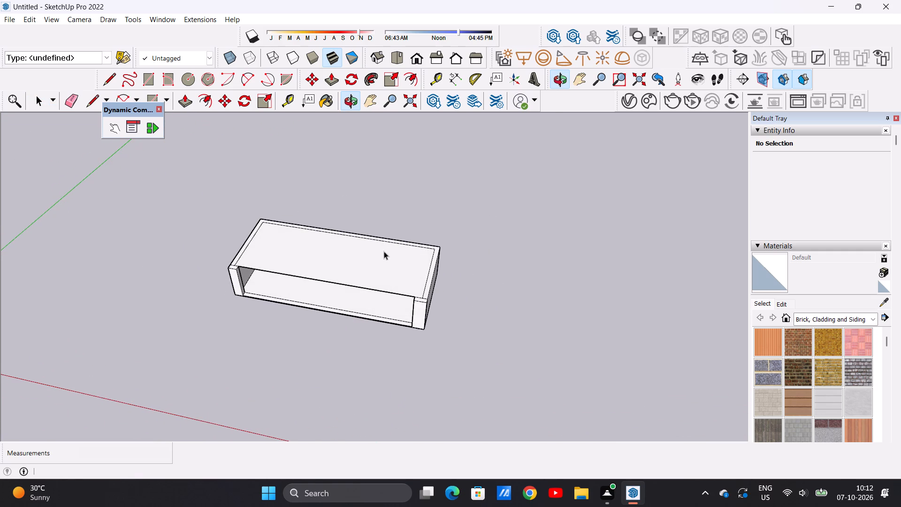
scroll(384, 252, "up", 5)
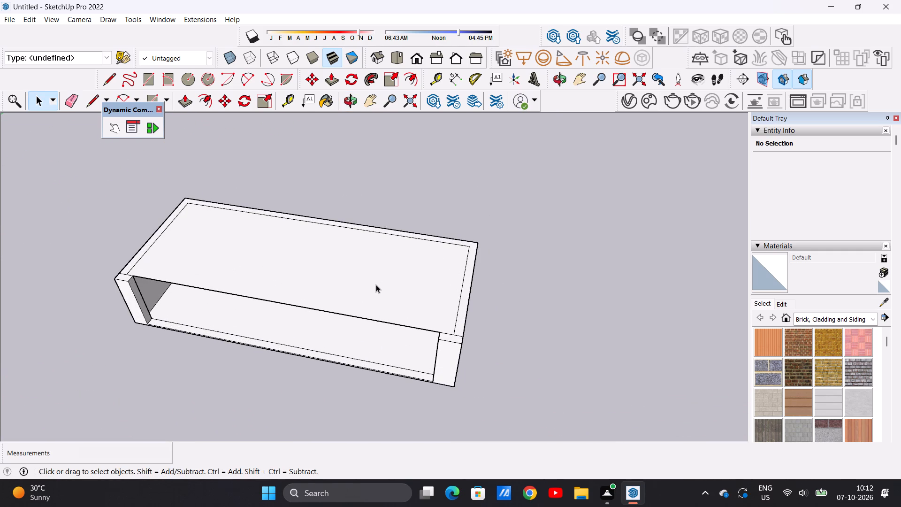
key("p")
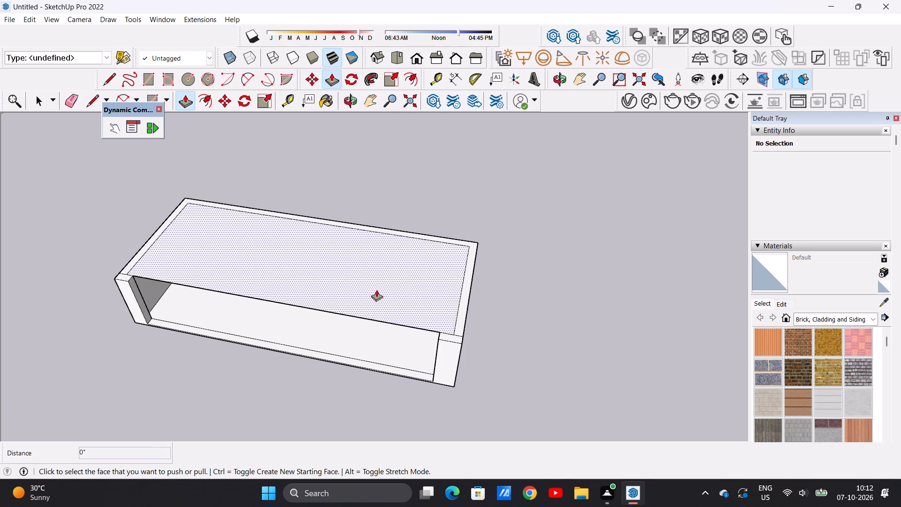
left_click(376, 290)
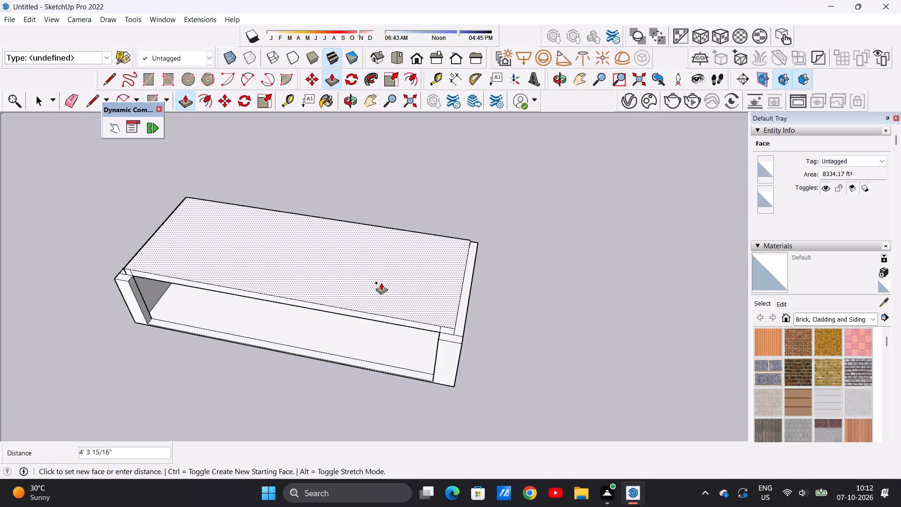
middle_click_drag(382, 282, 402, 231)
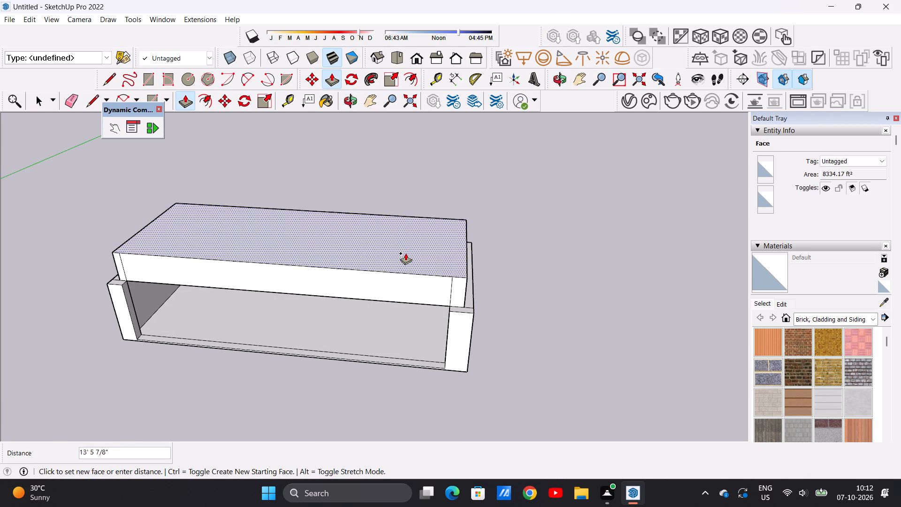
middle_click_drag(403, 272, 431, 227)
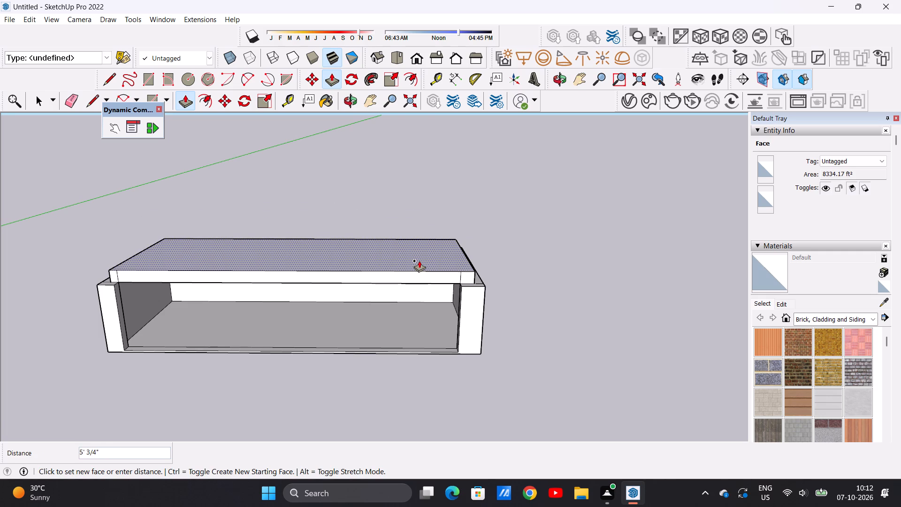
type("1'")
key("Return")
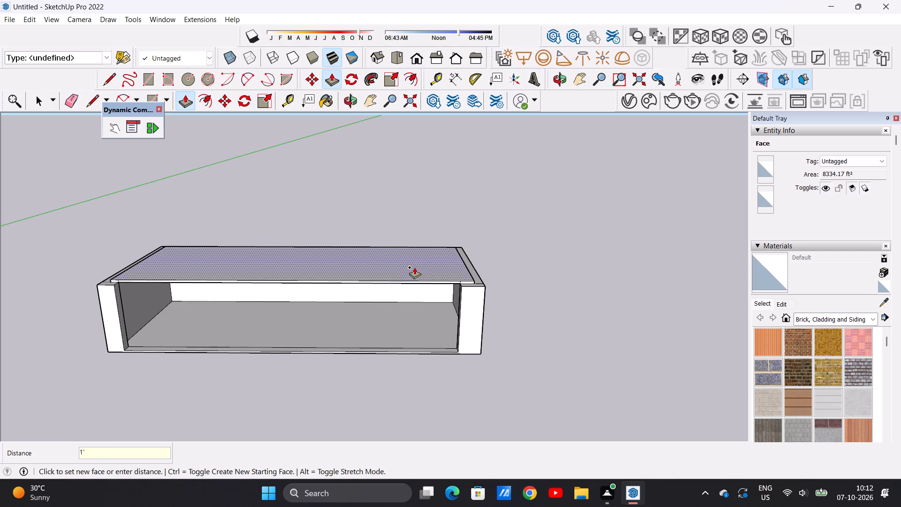
key("space")
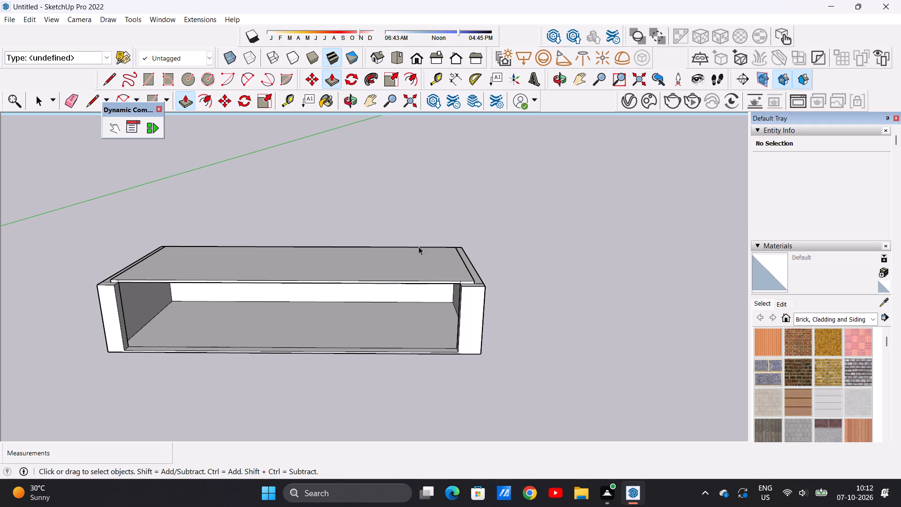
Push/Pull the roof slab's top face up by a further 2'.
scroll(397, 267, "up", 3)
key("p")
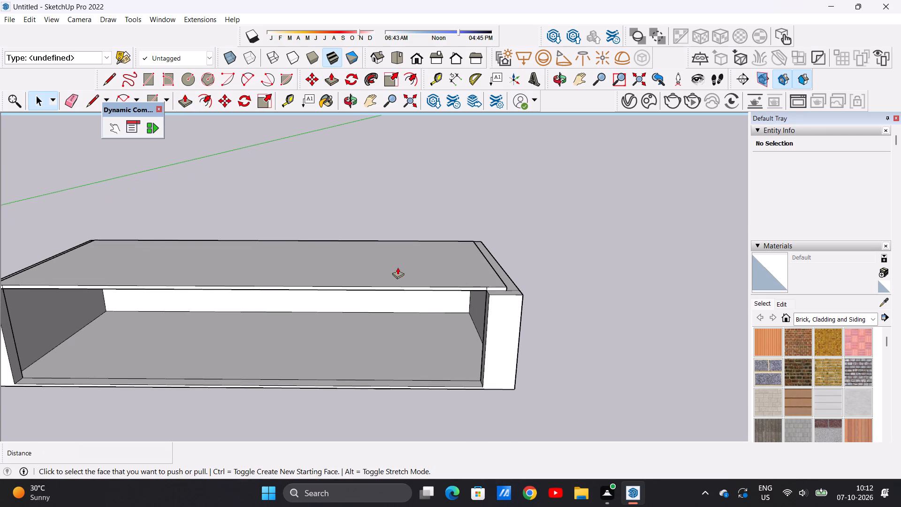
middle_click_drag(382, 253, 382, 323)
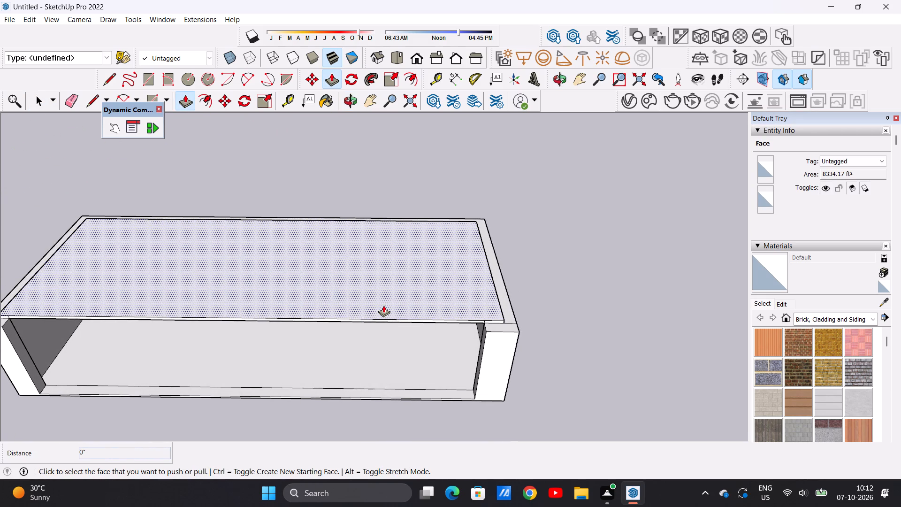
left_click(383, 305)
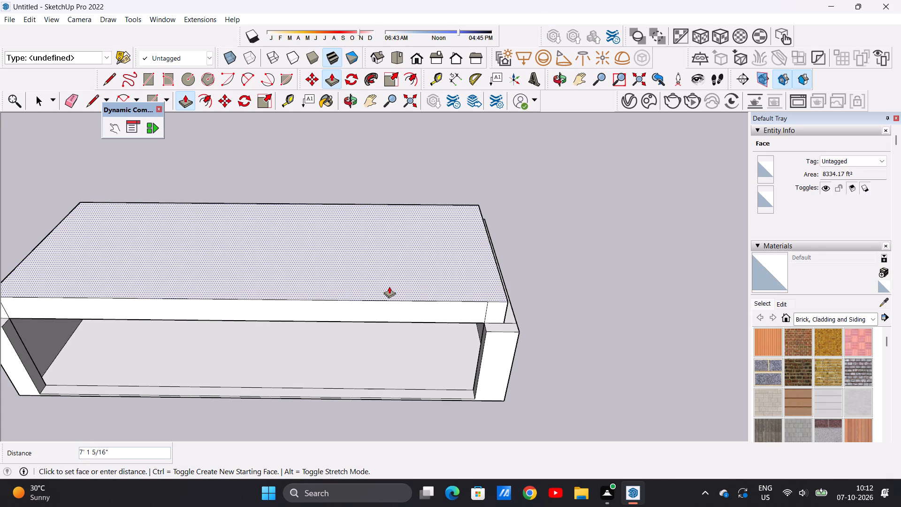
type("2'")
key("Return")
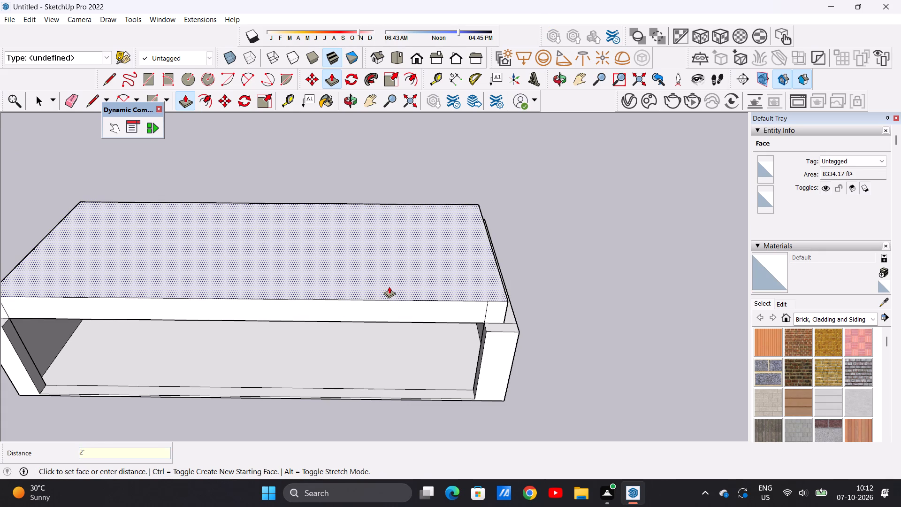
key("space")
Erase the short vertical seam lines near both ends of the roof slab's front face.
scroll(389, 286, "down", 4)
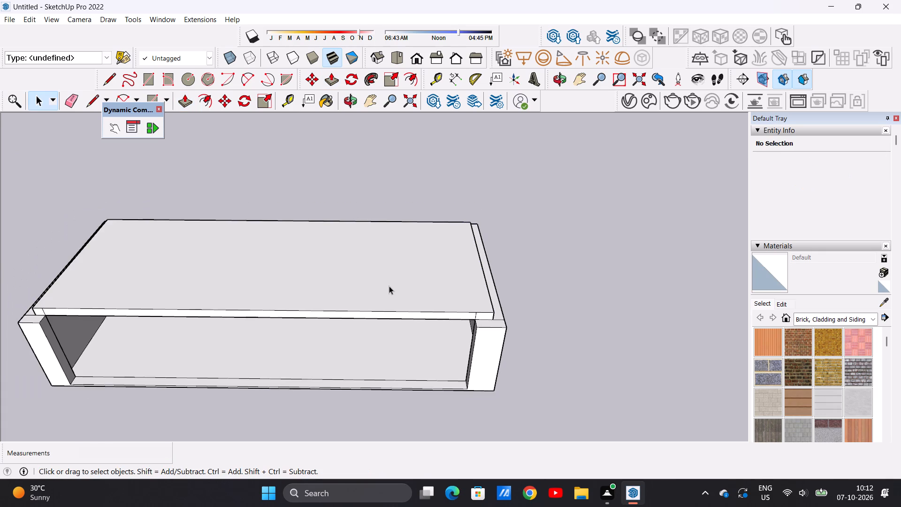
middle_click_drag(433, 326, 444, 238)
scroll(482, 293, "up", 11)
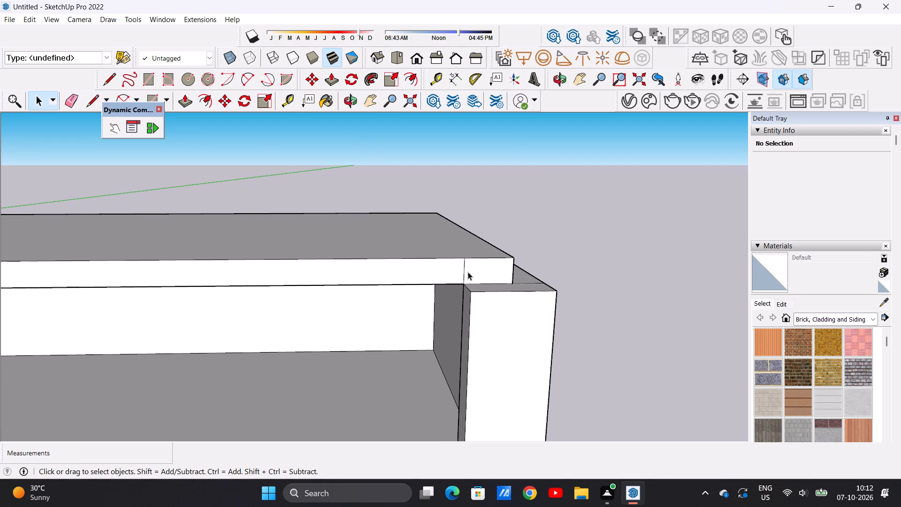
key("e")
left_click_drag(453, 270, 467, 271)
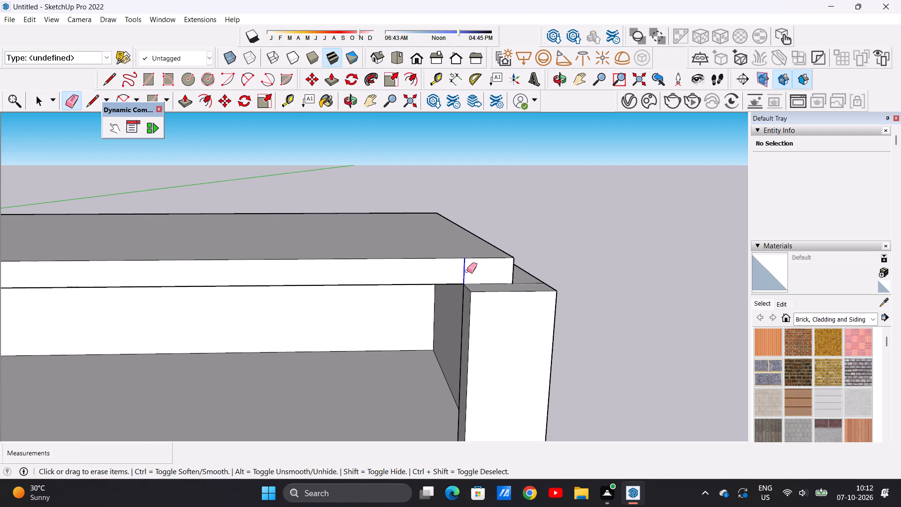
left_click_drag(467, 271, 468, 271)
scroll(492, 295, "down", 19)
scroll(253, 281, "up", 8)
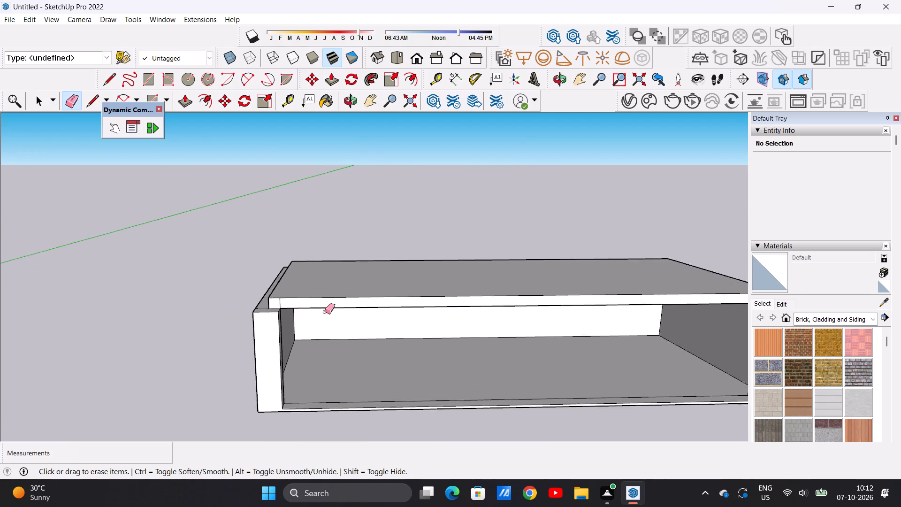
scroll(325, 312, "up", 10)
left_click_drag(215, 295, 230, 300)
scroll(228, 310, "down", 3)
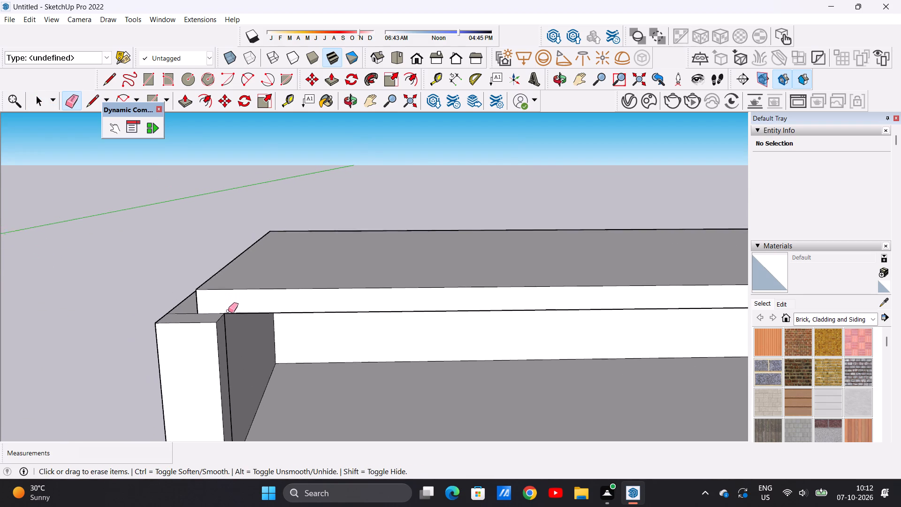
Examine the roof slab, front opening and corner pieces from the front at near and far distances.
scroll(228, 311, "down", 19)
scroll(264, 302, "up", 4)
key("space")
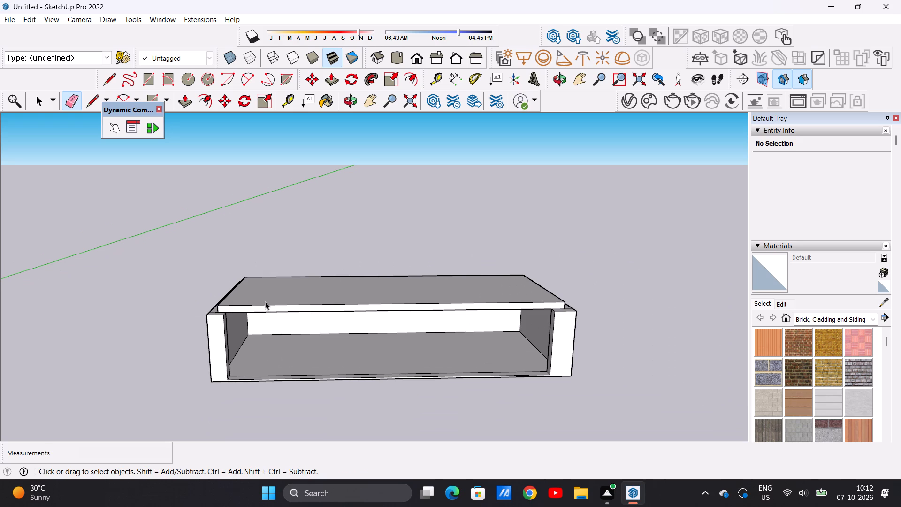
scroll(292, 310, "down", 3)
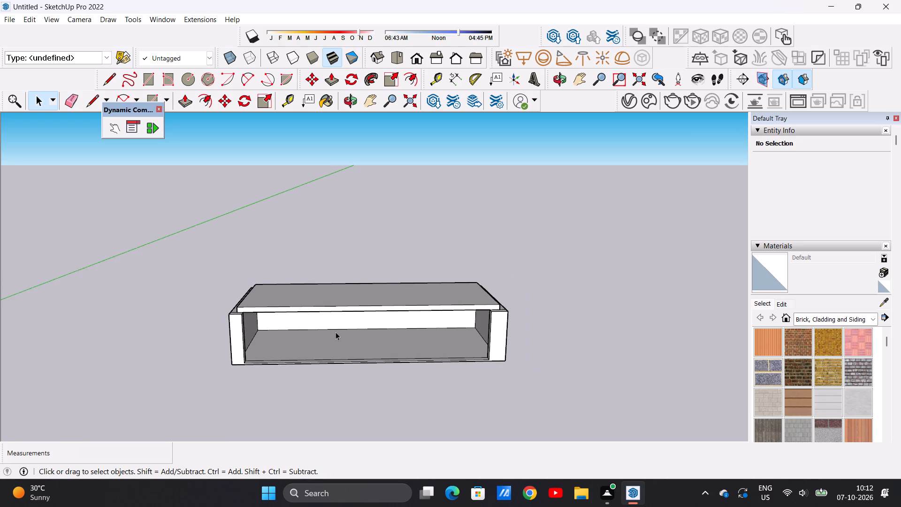
scroll(336, 332, "up", 5)
middle_click_drag(337, 337, 339, 341)
scroll(330, 342, "down", 12)
scroll(336, 330, "up", 12)
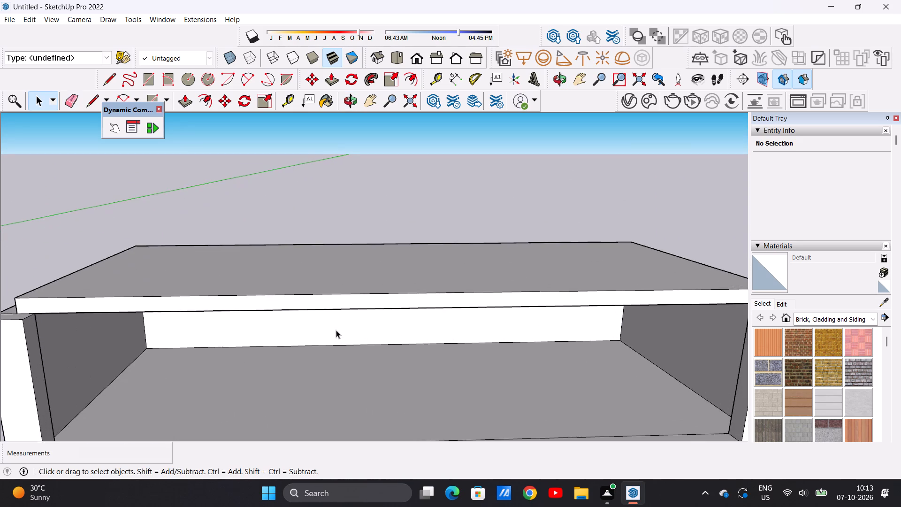
scroll(336, 330, "up", 1)
scroll(336, 330, "down", 8)
Push/Pull the exposed top face of the back and side walls up about 29' to form upper-storey walls.
middle_click_drag(340, 314, 337, 376)
middle_click_drag(388, 264, 378, 322)
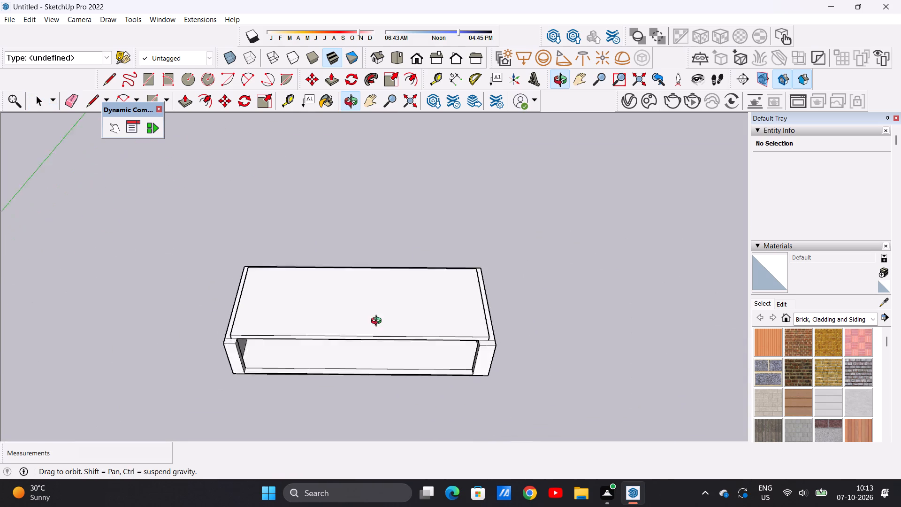
middle_click_drag(378, 322, 372, 356)
scroll(491, 349, "up", 7)
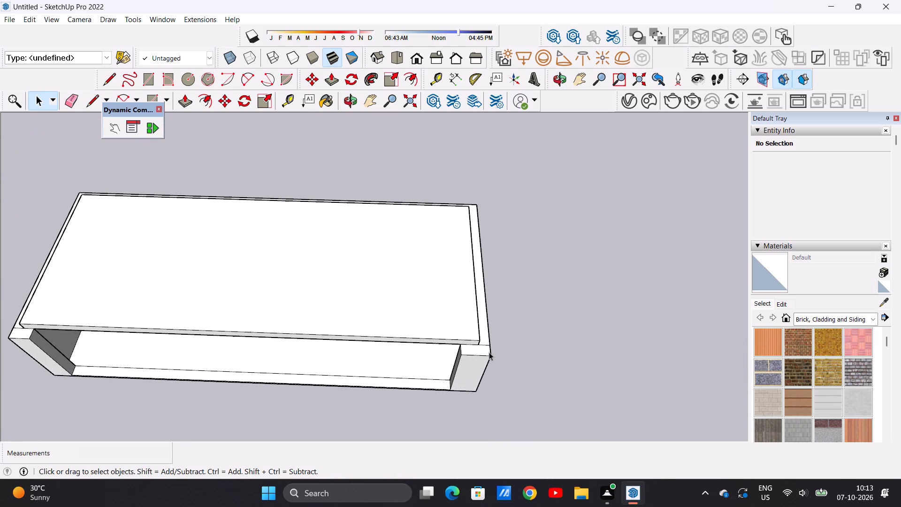
key("p")
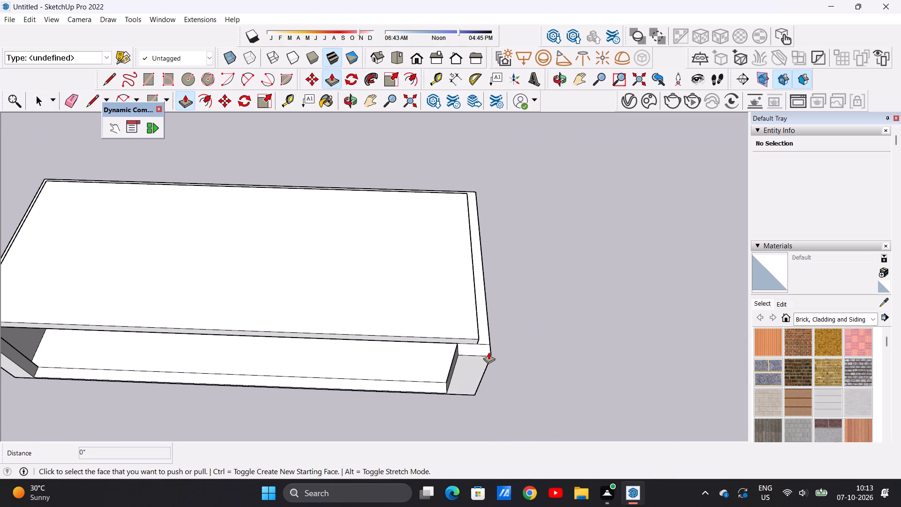
scroll(485, 330, "up", 6)
left_click(485, 330)
scroll(496, 292, "down", 6)
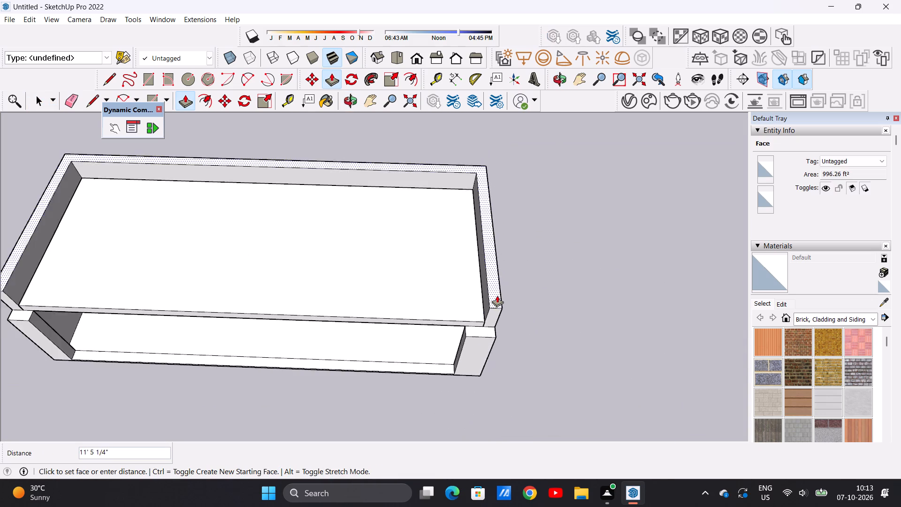
scroll(497, 295, "down", 8)
middle_click_drag(507, 273, 510, 149)
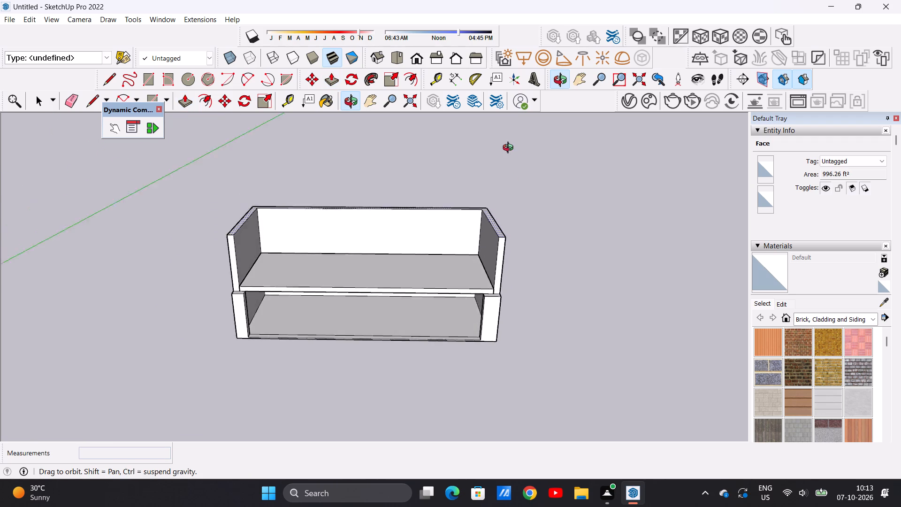
middle_click_drag(510, 149, 510, 146)
scroll(487, 231, "down", 4)
middle_click_drag(487, 232, 488, 204)
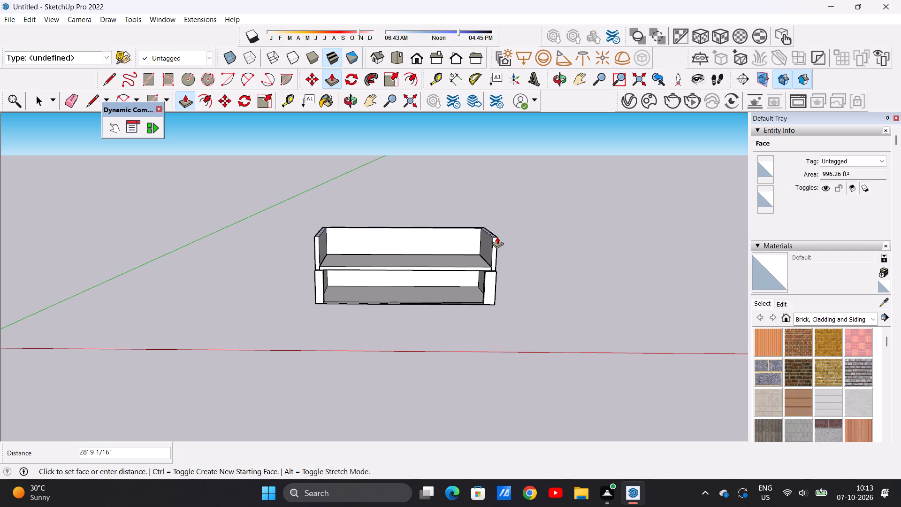
left_click(497, 236)
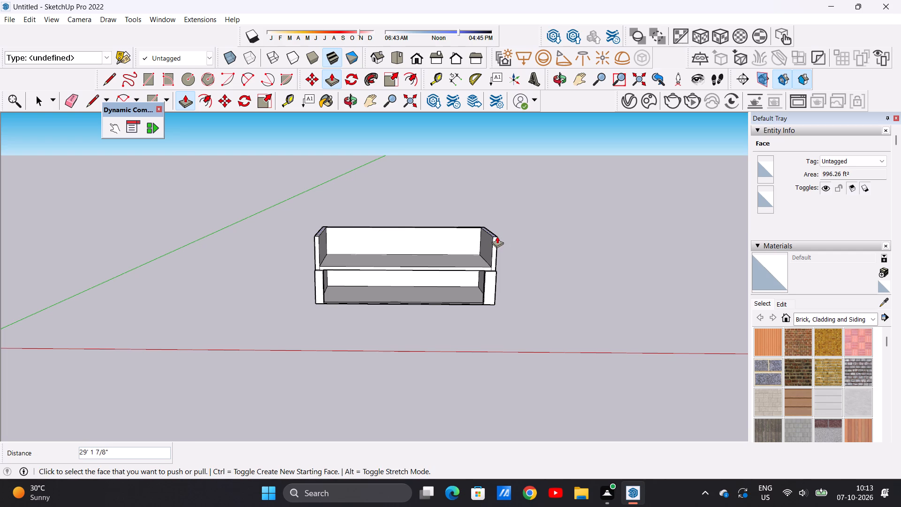
key("space")
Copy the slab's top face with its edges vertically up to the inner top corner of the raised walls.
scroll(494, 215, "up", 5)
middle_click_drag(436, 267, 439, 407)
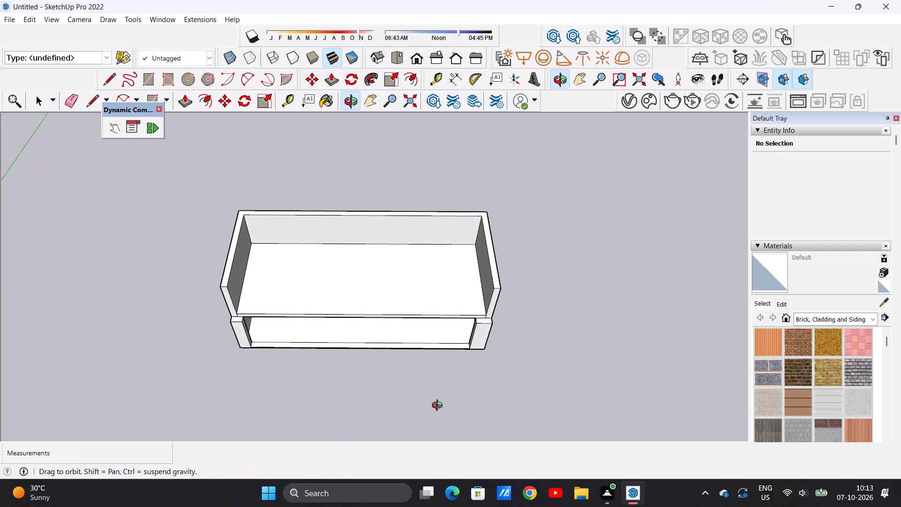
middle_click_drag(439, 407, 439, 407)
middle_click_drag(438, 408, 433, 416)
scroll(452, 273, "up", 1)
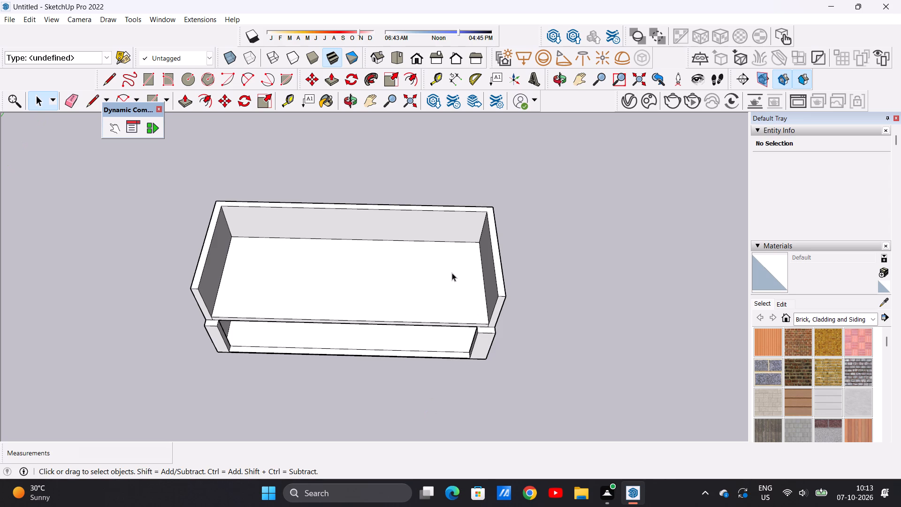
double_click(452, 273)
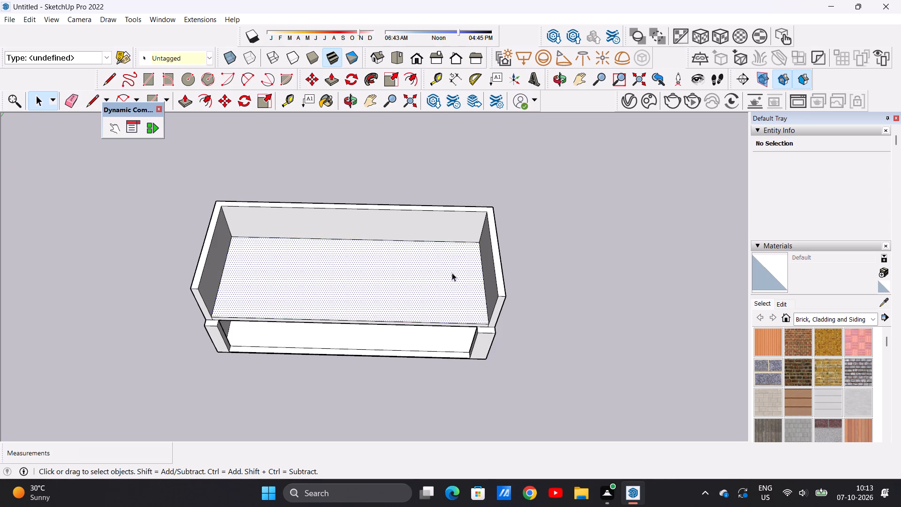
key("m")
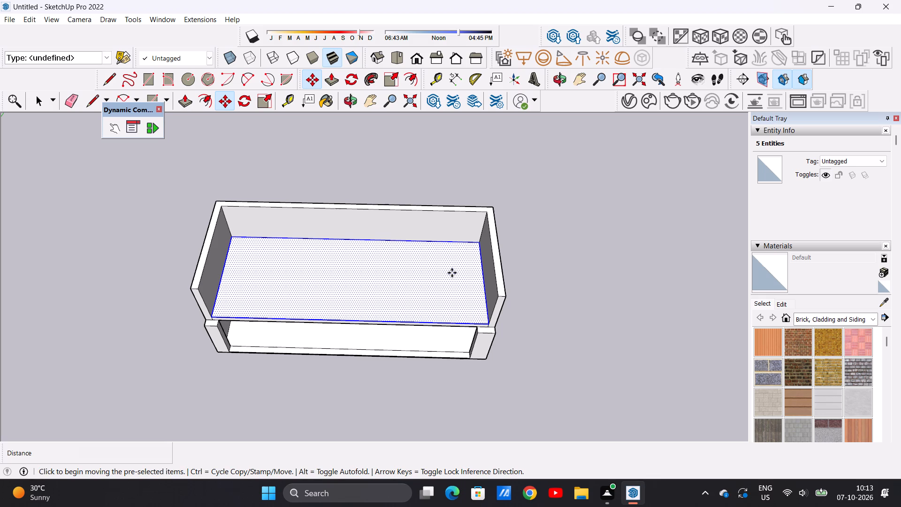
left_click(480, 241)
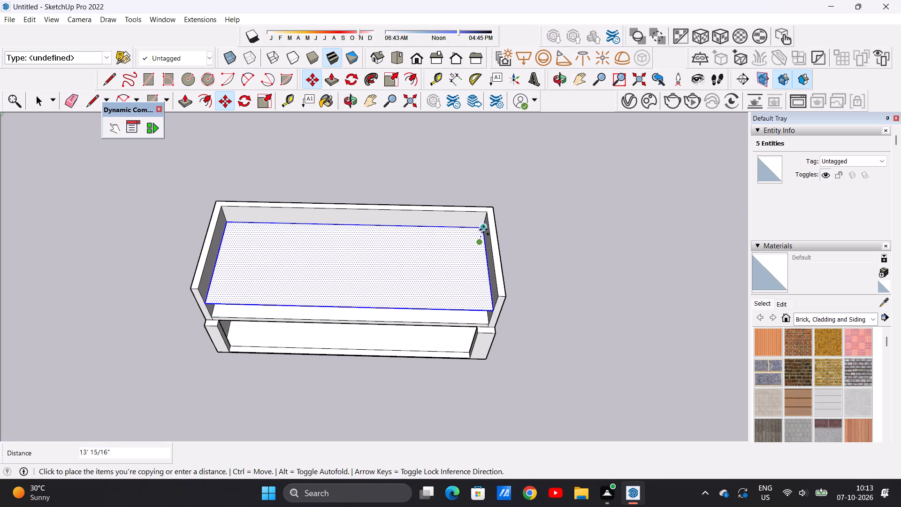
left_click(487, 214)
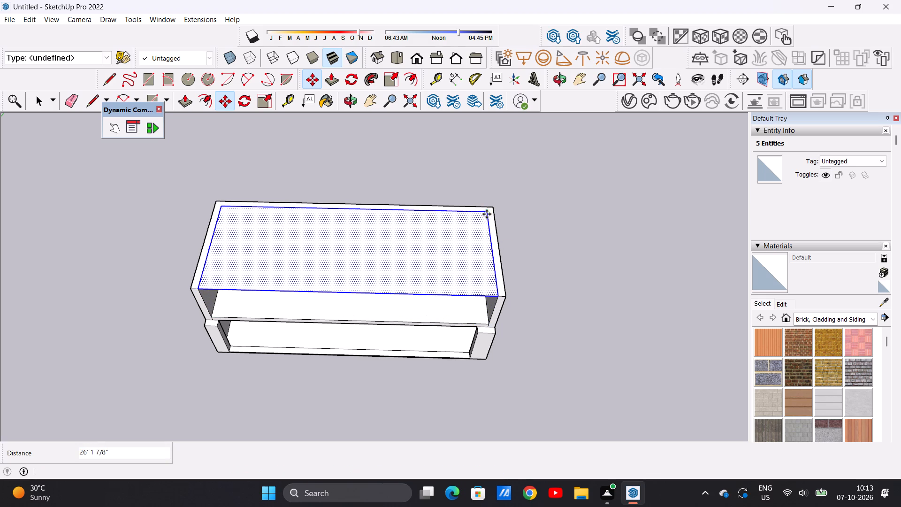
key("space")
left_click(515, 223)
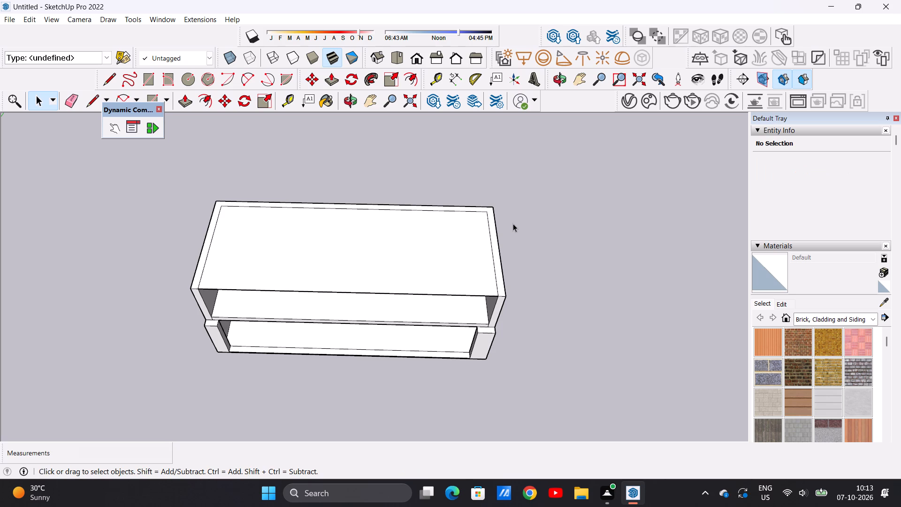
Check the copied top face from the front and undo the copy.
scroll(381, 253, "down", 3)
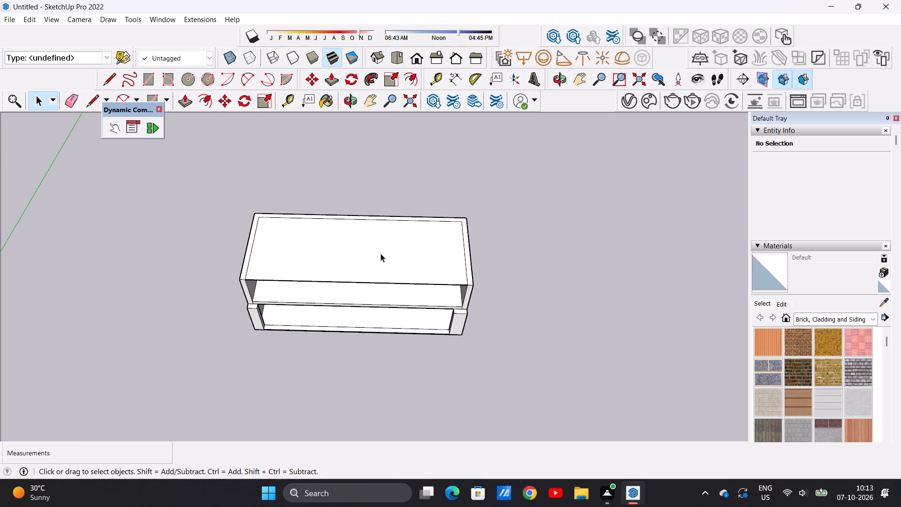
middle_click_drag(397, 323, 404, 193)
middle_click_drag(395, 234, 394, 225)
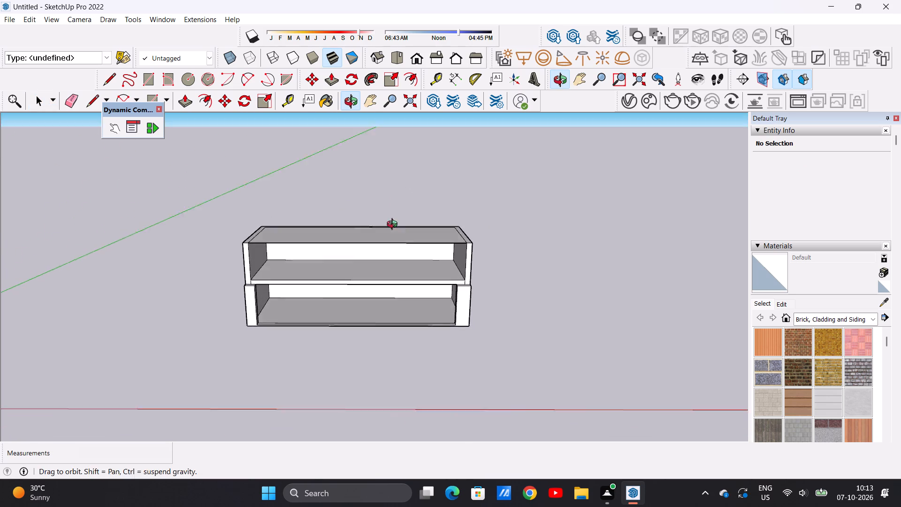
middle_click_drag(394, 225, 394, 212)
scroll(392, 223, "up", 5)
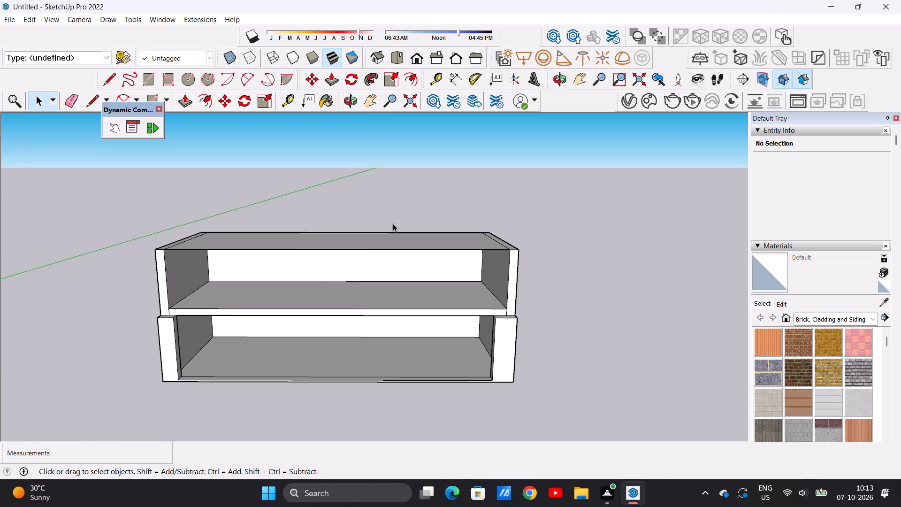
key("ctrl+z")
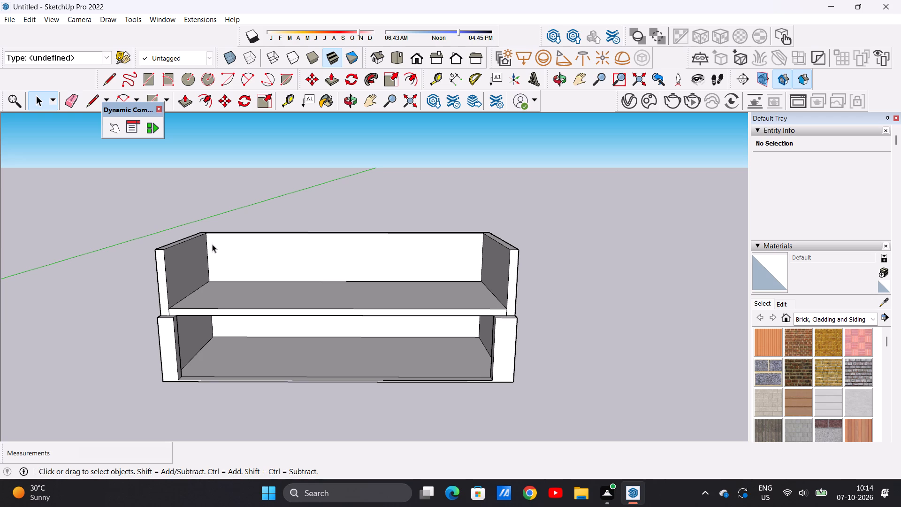
Draw a line about 147' 8" long across the upper floor, from one side wall to the other, parallel to the back wall.
scroll(212, 244, "up", 2)
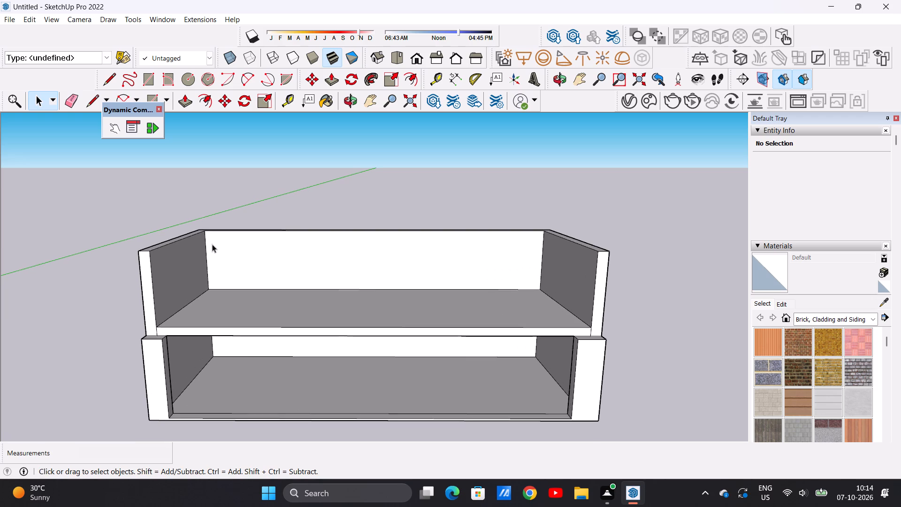
scroll(212, 244, "down", 2)
middle_click_drag(272, 261, 272, 296)
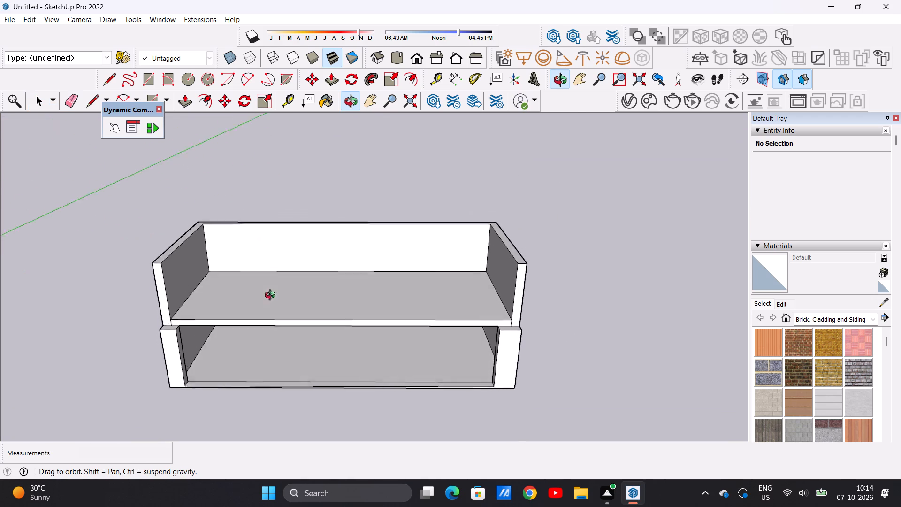
middle_click_drag(272, 296, 272, 275)
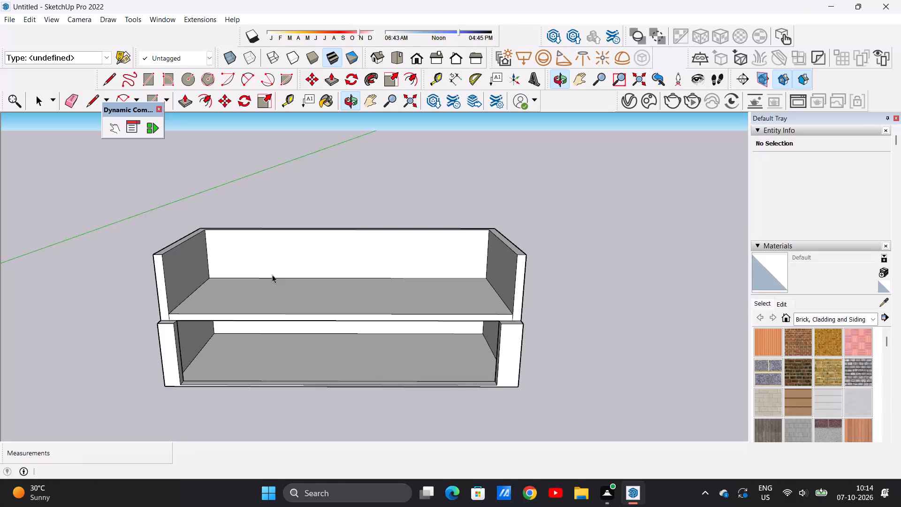
scroll(272, 275, "down", 2)
middle_click_drag(272, 275, 282, 415)
scroll(407, 291, "up", 2)
key("l")
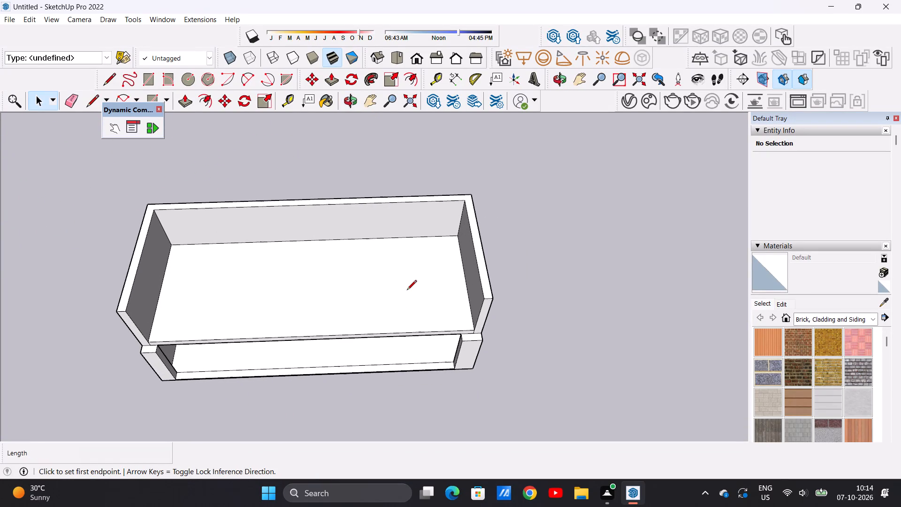
left_click(159, 298)
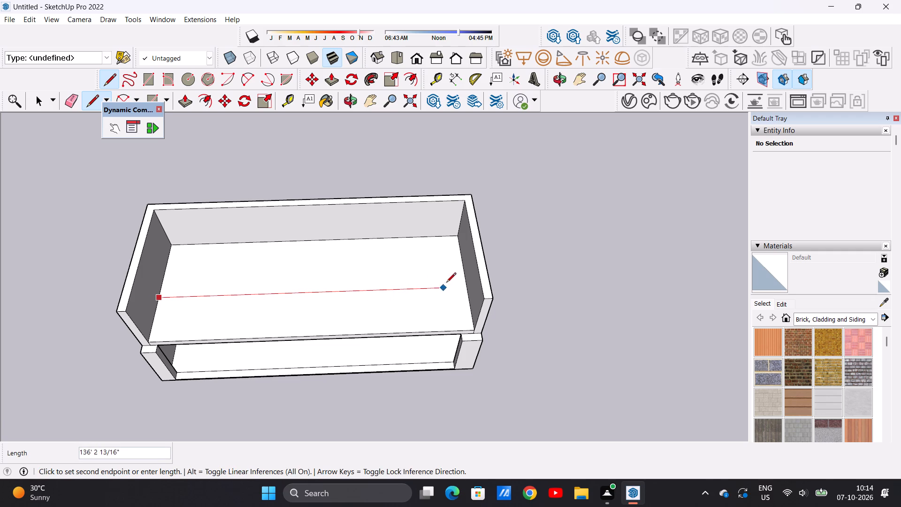
left_click(466, 289)
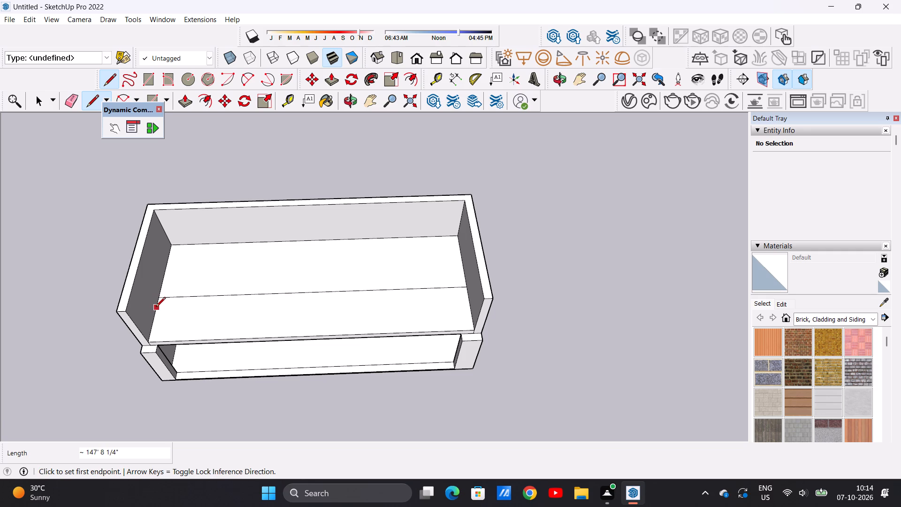
Draw a second parallel line across the upper floor just in front of the first, marking out a narrow strip between the side walls.
scroll(157, 304, "up", 13)
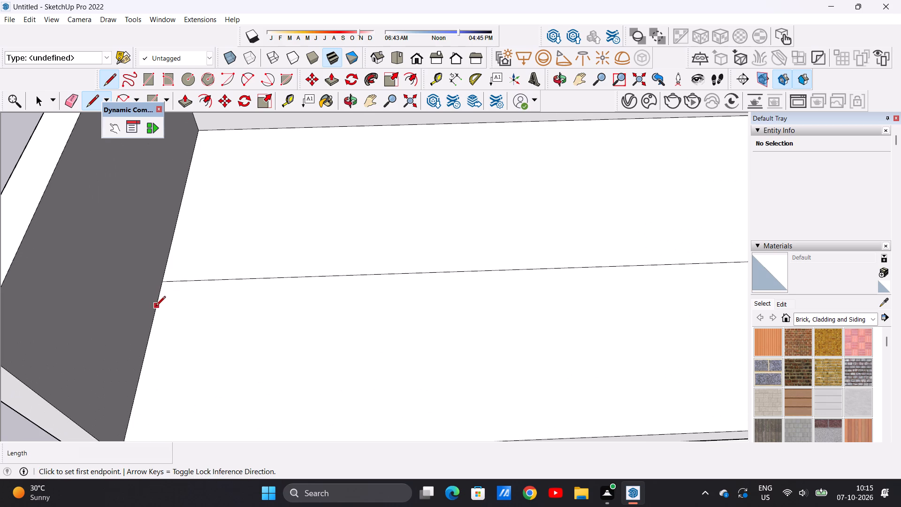
left_click(155, 310)
scroll(204, 303, "down", 11)
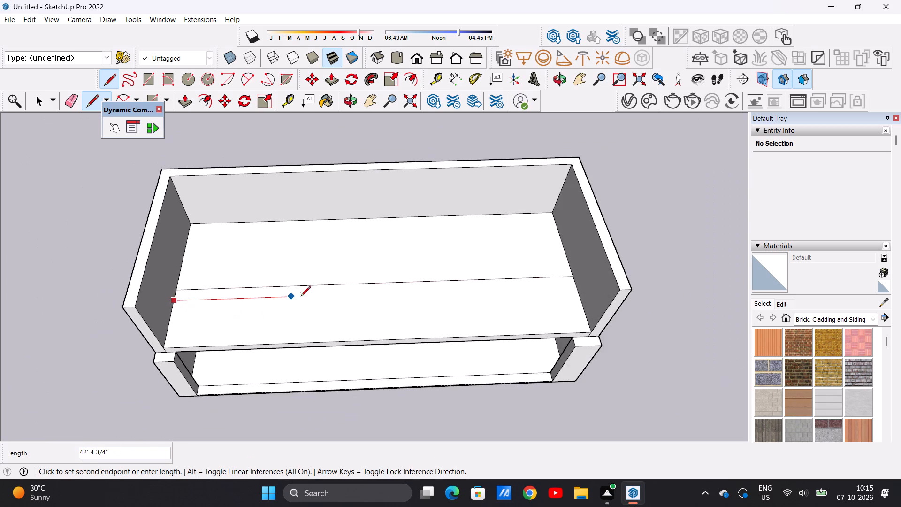
scroll(301, 297, "down", 6)
scroll(453, 303, "up", 12)
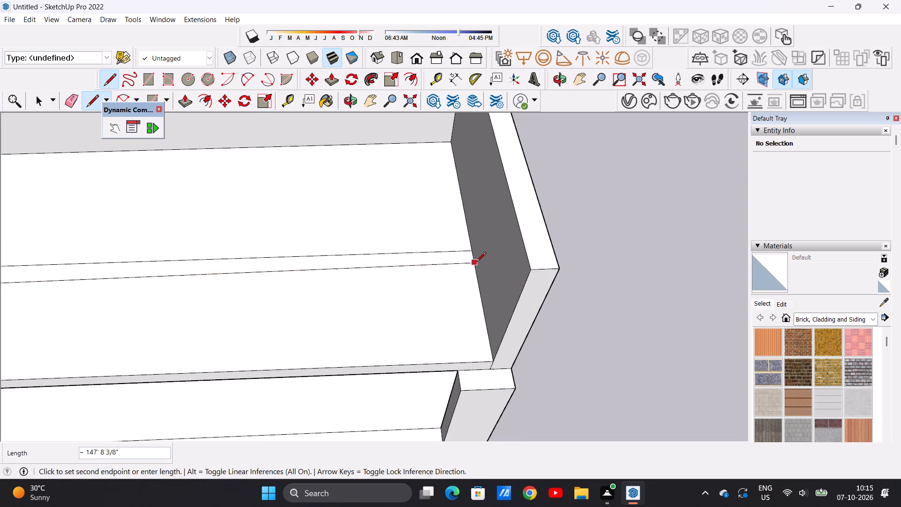
left_click(477, 272)
key("space")
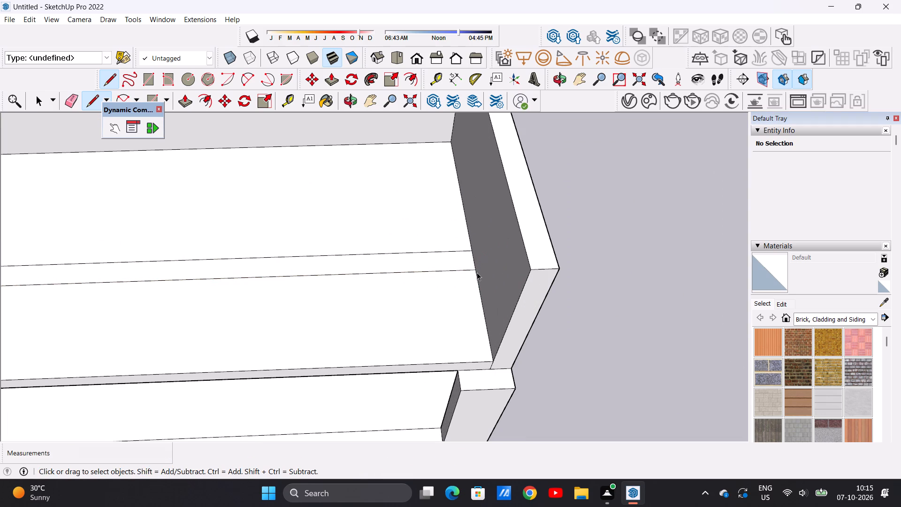
Push/Pull the narrow strip across the upper floor up to the side walls' top, 26' 1 7/8", forming the recessed front wall.
scroll(454, 276, "down", 13)
middle_click_drag(457, 294, 449, 240)
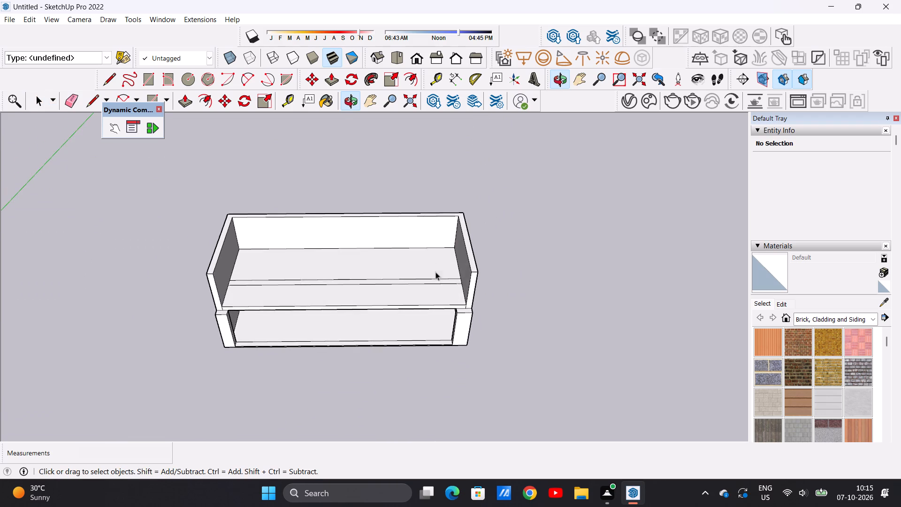
scroll(435, 272, "up", 12)
key("p")
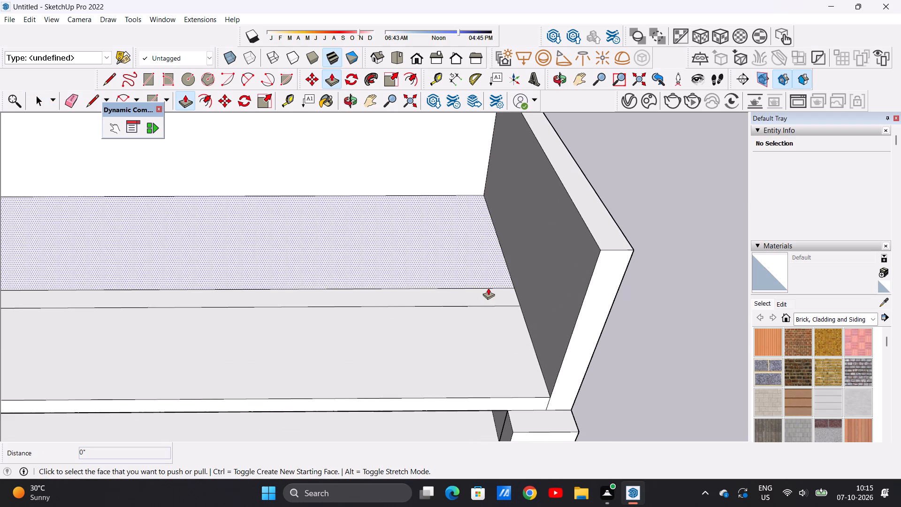
left_click(507, 291)
scroll(520, 251, "down", 10)
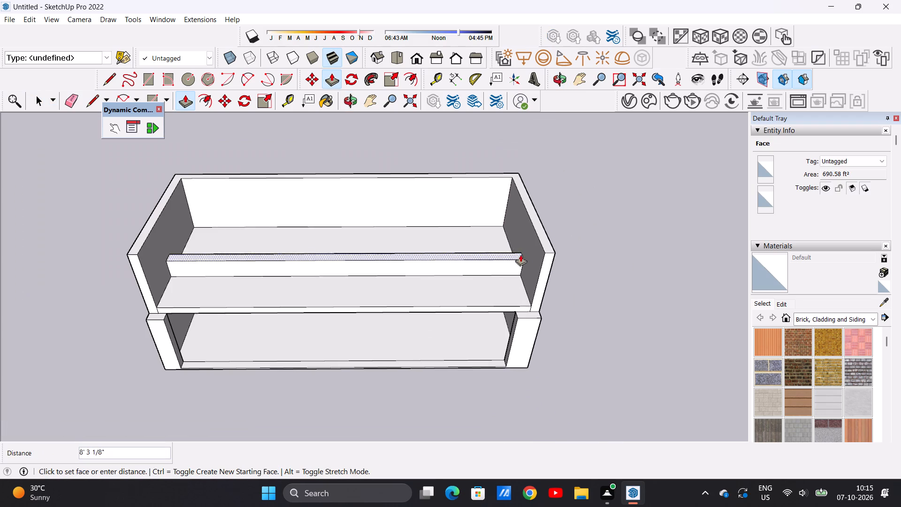
scroll(535, 221, "up", 13)
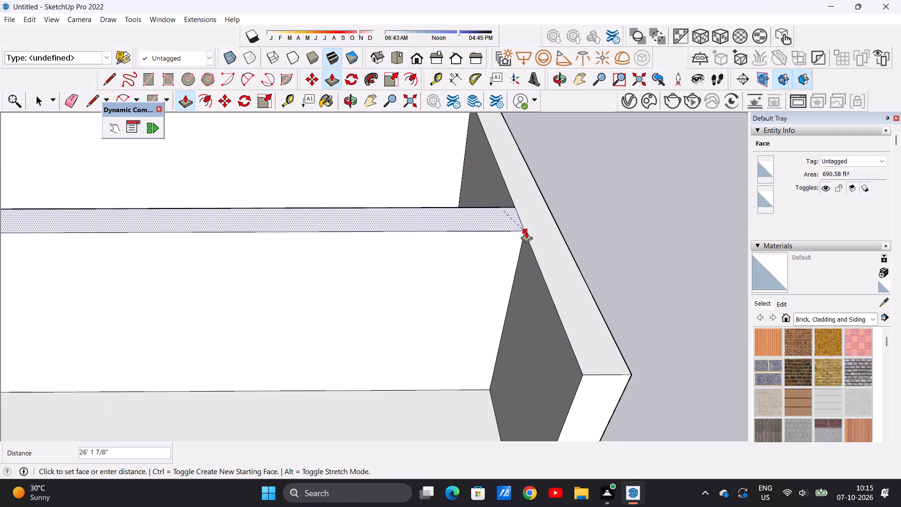
left_click(526, 231)
key("space")
Examine the recessed front wall and both levels from the front.
scroll(424, 310, "down", 18)
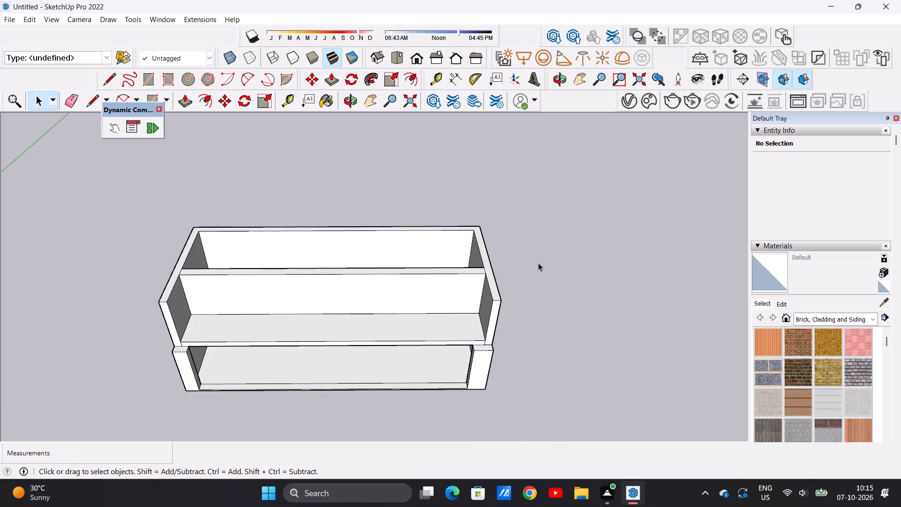
scroll(538, 263, "down", 2)
middle_click_drag(424, 328, 429, 235)
scroll(364, 278, "up", 4)
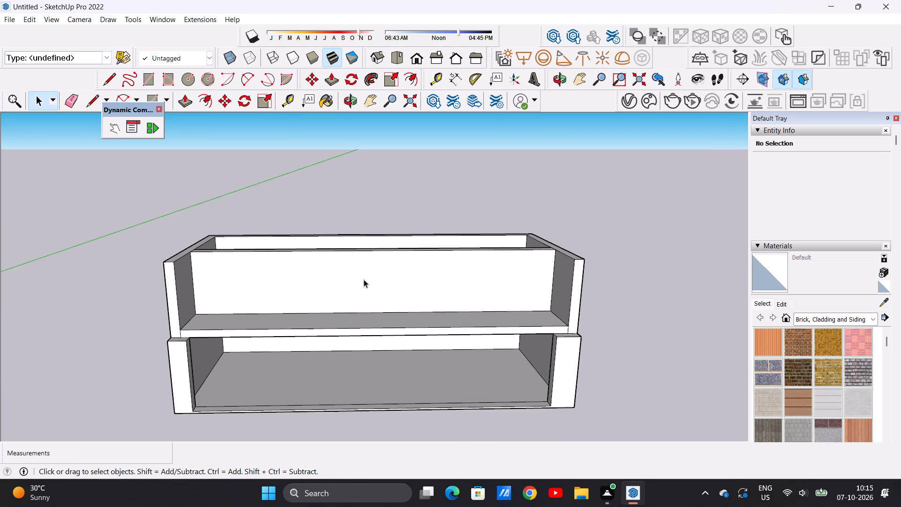
scroll(395, 306, "down", 5)
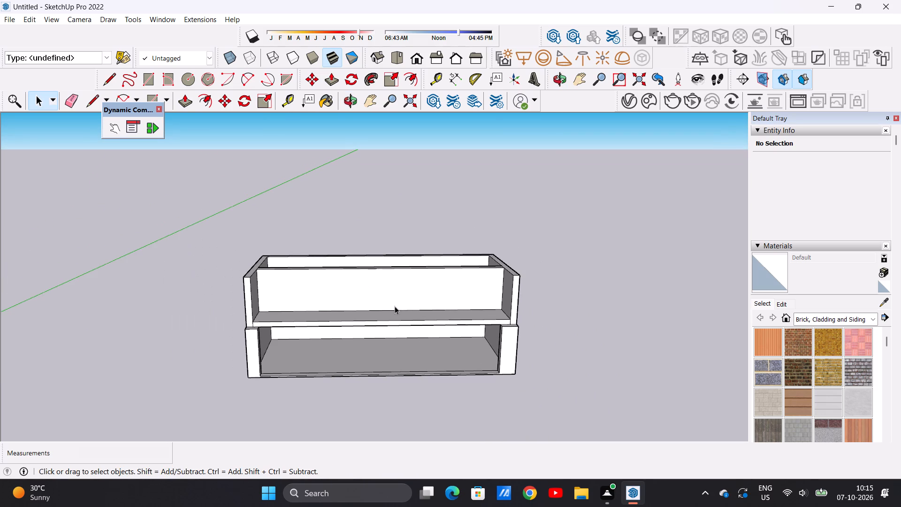
scroll(395, 306, "down", 3)
scroll(395, 300, "up", 4)
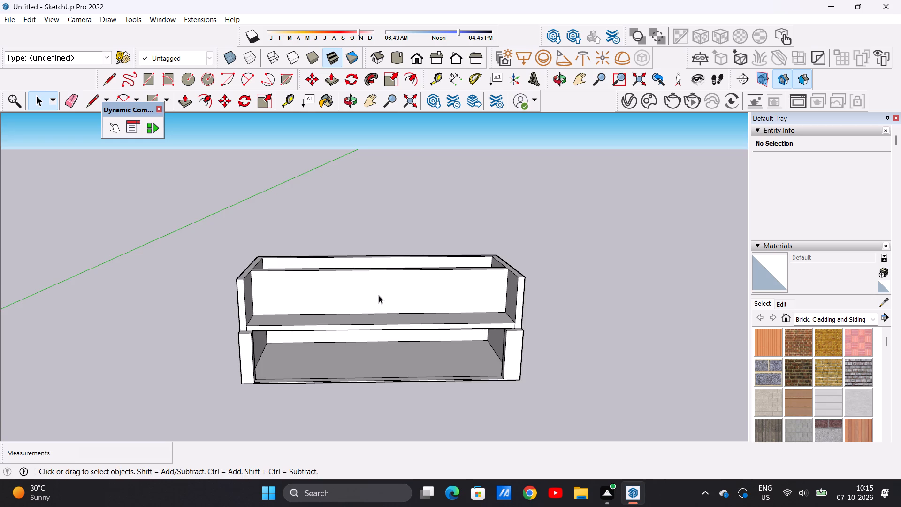
Copy the upper floor face behind the recessed wall, with its edges, vertically up to the walls' inner top corner as a roof.
middle_click_drag(379, 295, 377, 388)
middle_click_drag(375, 343, 369, 411)
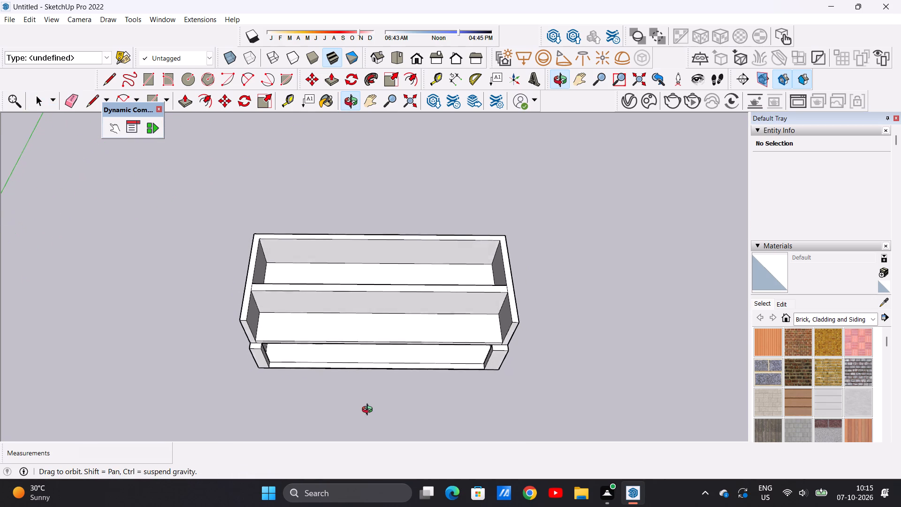
middle_click_drag(369, 411, 371, 412)
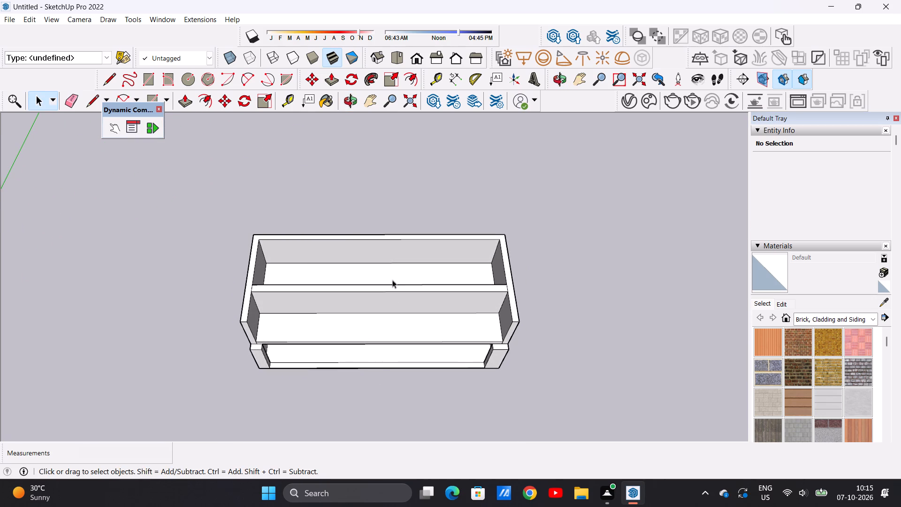
middle_click_drag(392, 275, 392, 338)
scroll(442, 262, "up", 5)
double_click(435, 283)
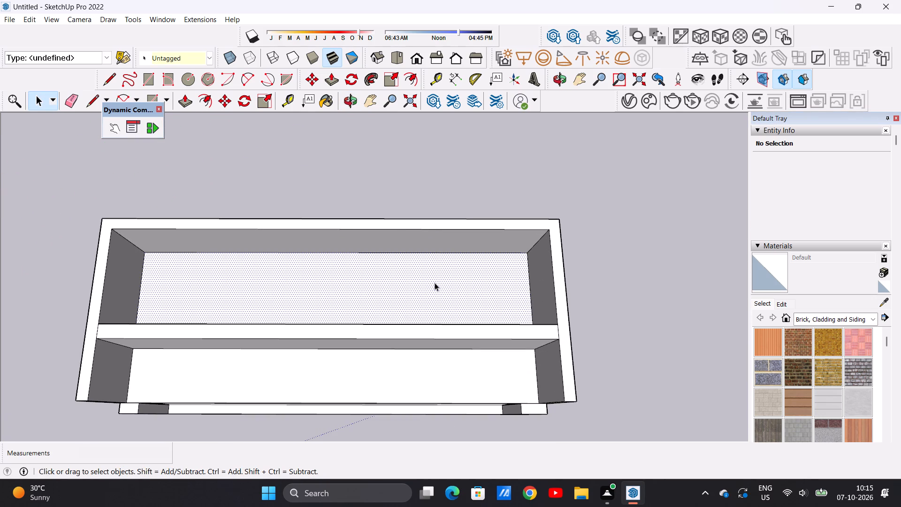
key("m")
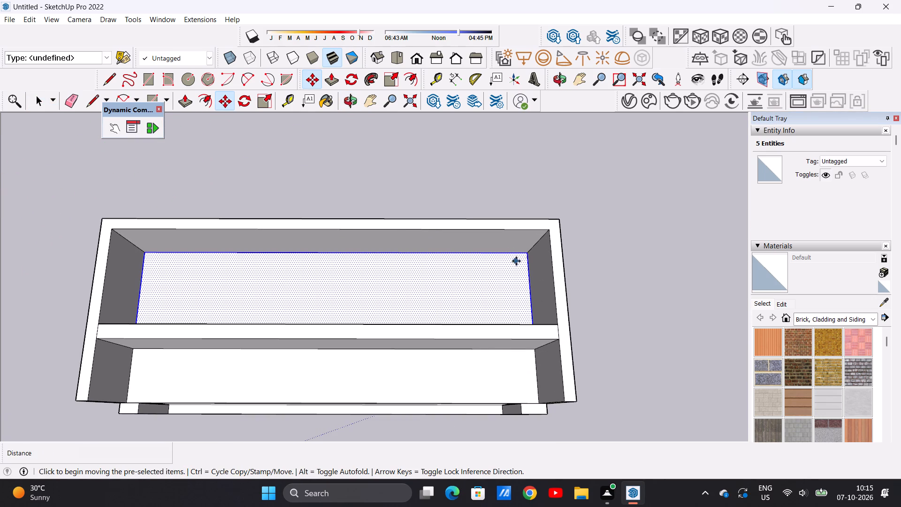
left_click(529, 253)
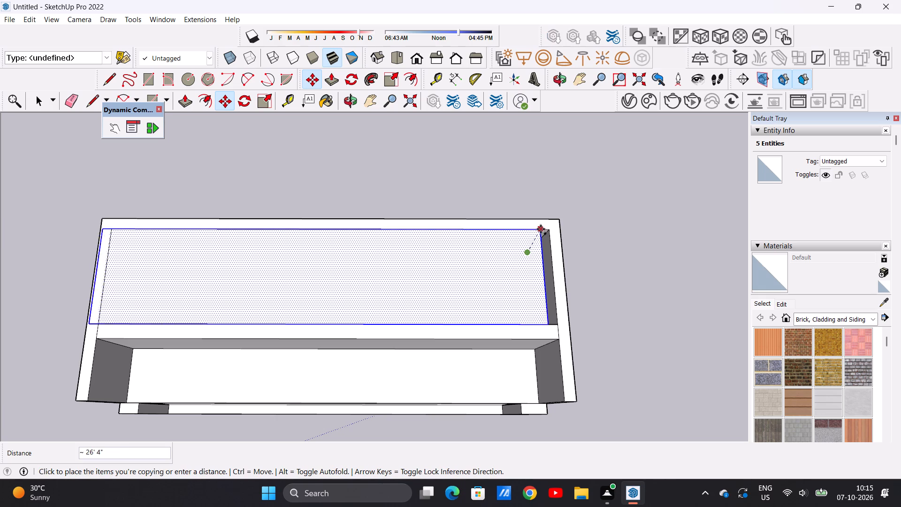
left_click(548, 230)
key("space")
left_click(618, 222)
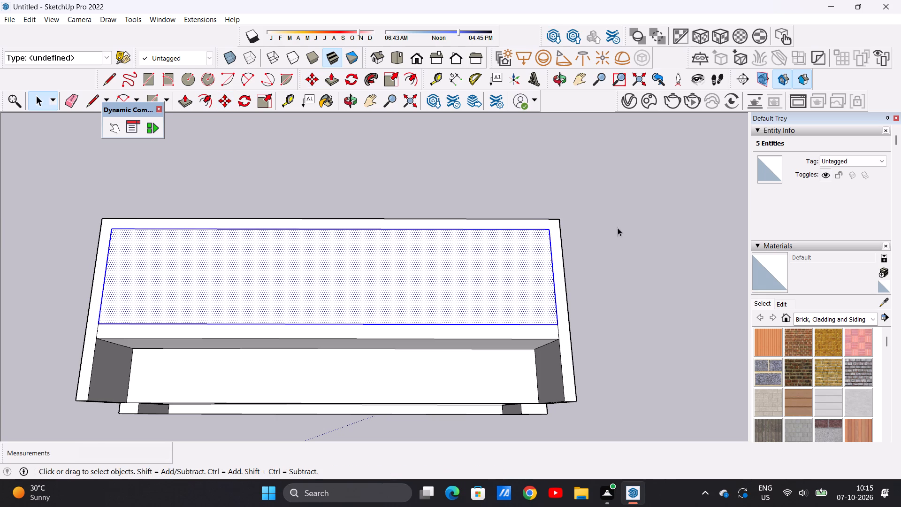
Examine the new roof face, recessed wall and open front floor area from the front and from above.
scroll(461, 251, "down", 2)
scroll(460, 247, "up", 1)
scroll(459, 241, "down", 4)
middle_click_drag(442, 370, 445, 237)
middle_click_drag(421, 306, 424, 267)
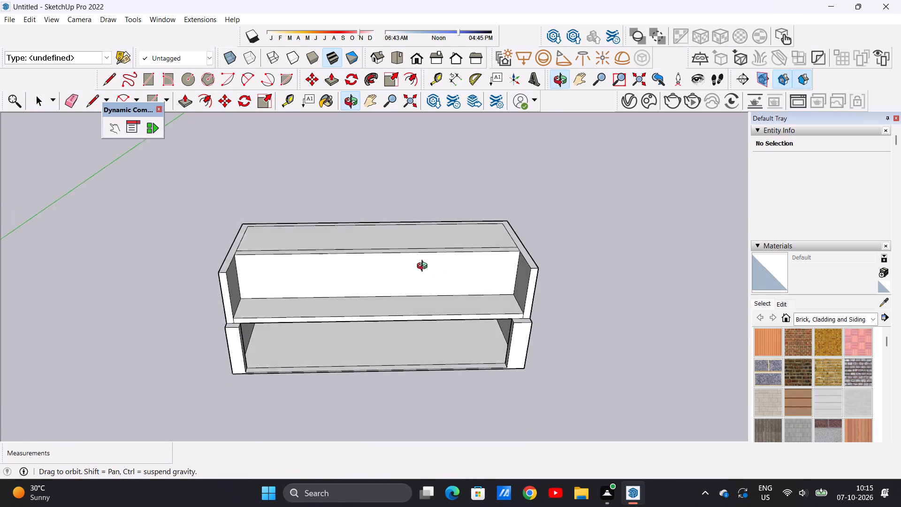
middle_click_drag(424, 267, 424, 267)
scroll(332, 279, "up", 4)
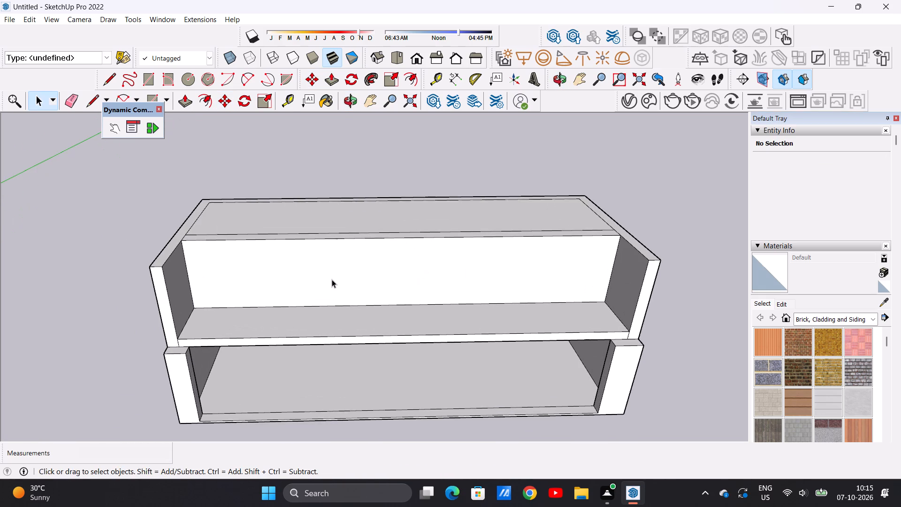
scroll(332, 279, "down", 1)
middle_click_drag(331, 301, 327, 266)
scroll(327, 266, "up", 2)
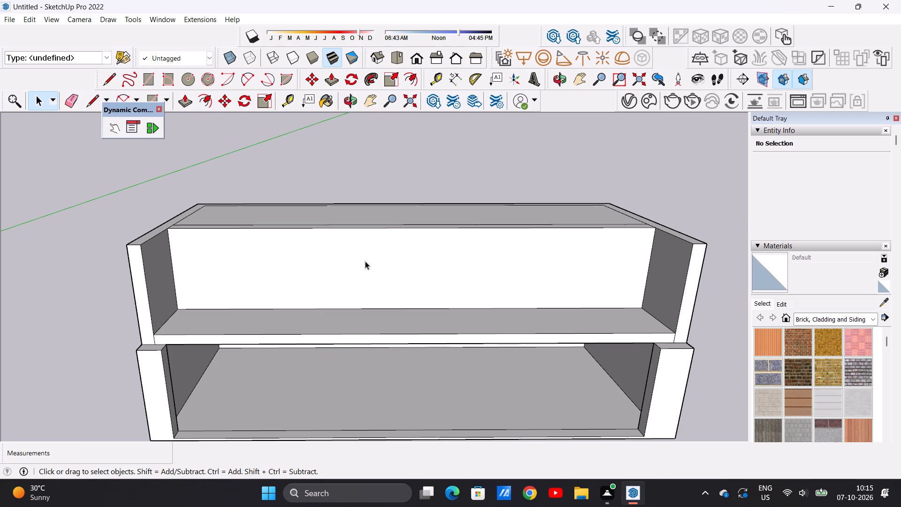
scroll(338, 281, "down", 4)
middle_click_drag(343, 277, 343, 363)
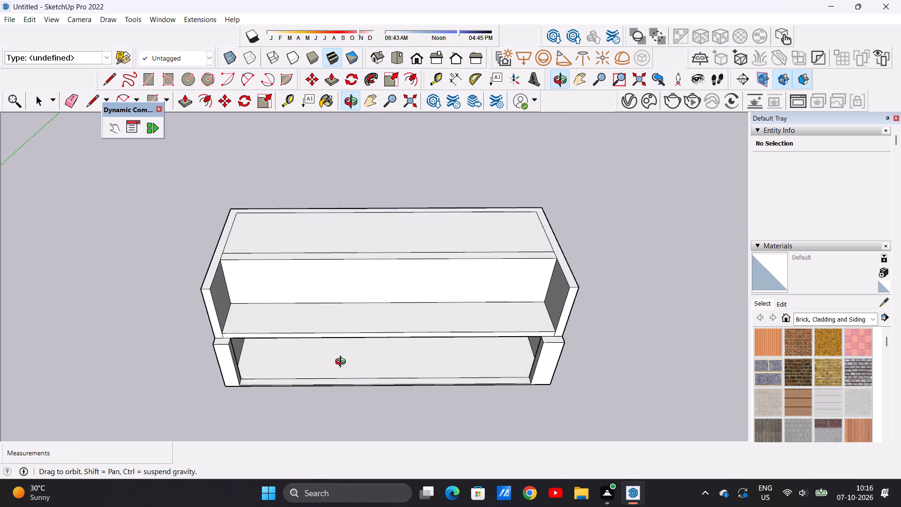
middle_click_drag(343, 363, 343, 371)
Draw two lines about 19' 4" long from the recessed wall's base to the slab's front edge, dividing the open floor into three.
scroll(331, 323, "up", 3)
key("l")
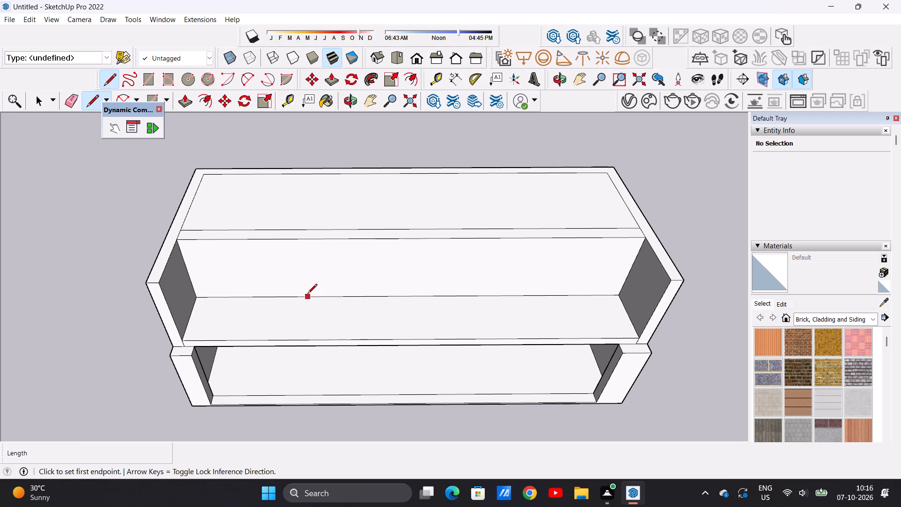
middle_click_drag(314, 308, 307, 376)
scroll(309, 339, "up", 6)
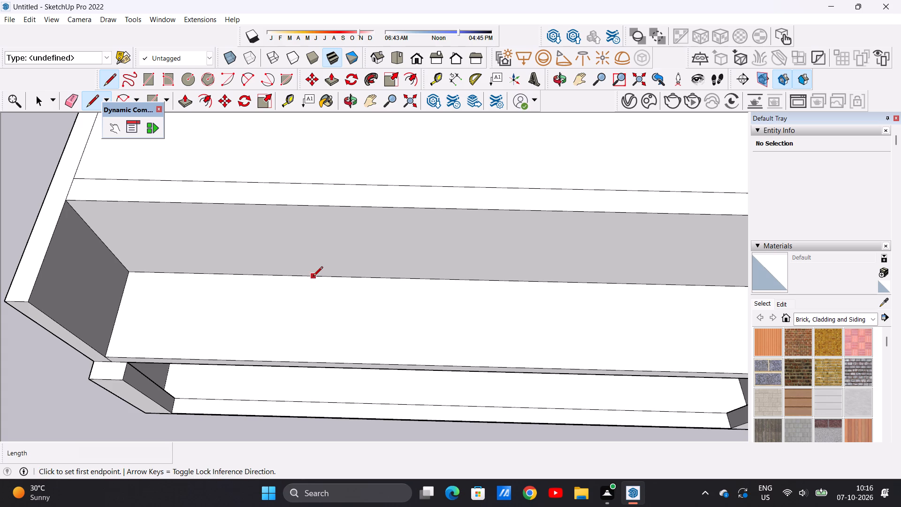
left_click(329, 276)
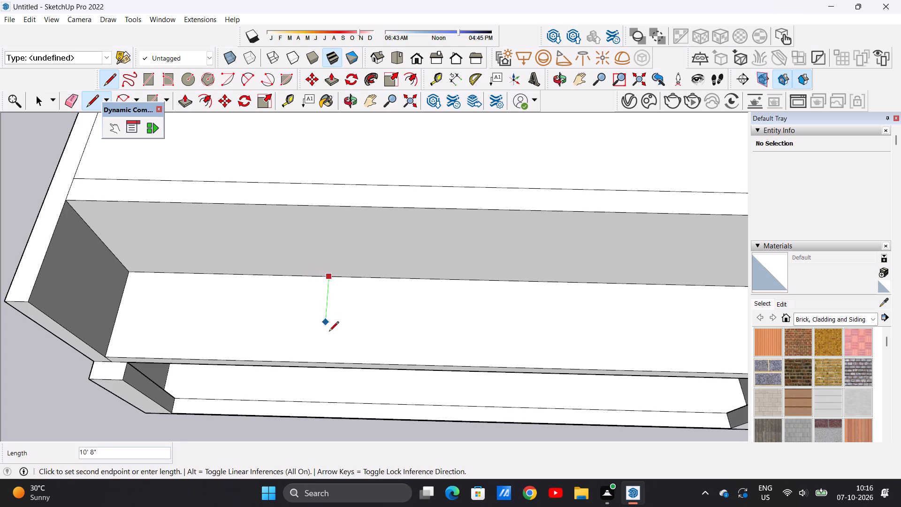
left_click(325, 364)
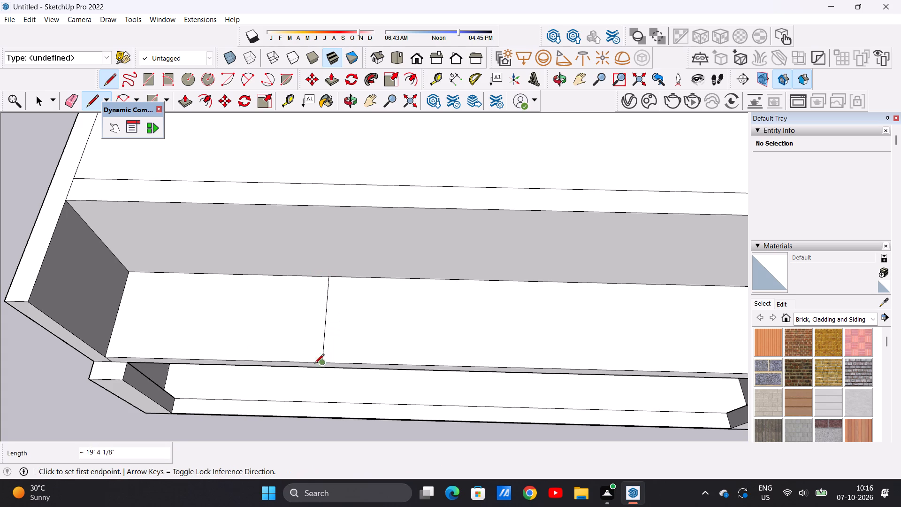
scroll(244, 355, "down", 12)
scroll(372, 343, "up", 6)
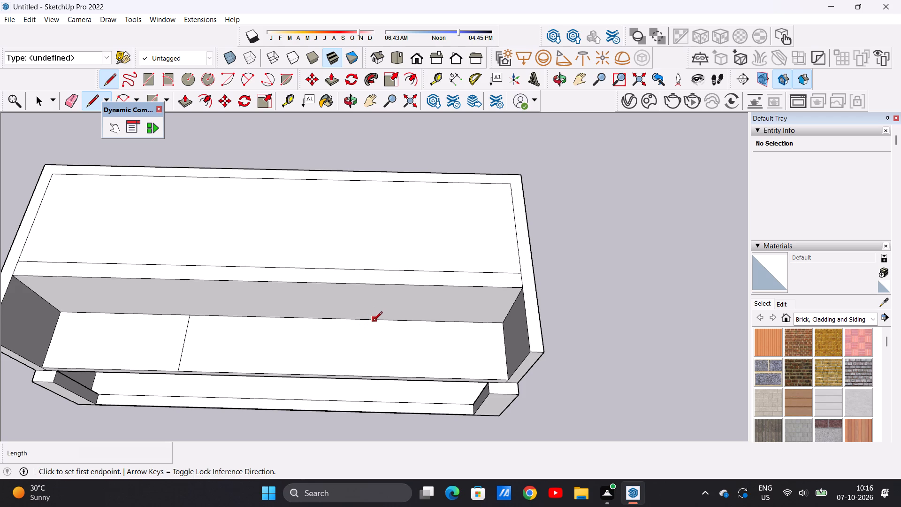
left_click(371, 322)
left_click(372, 374)
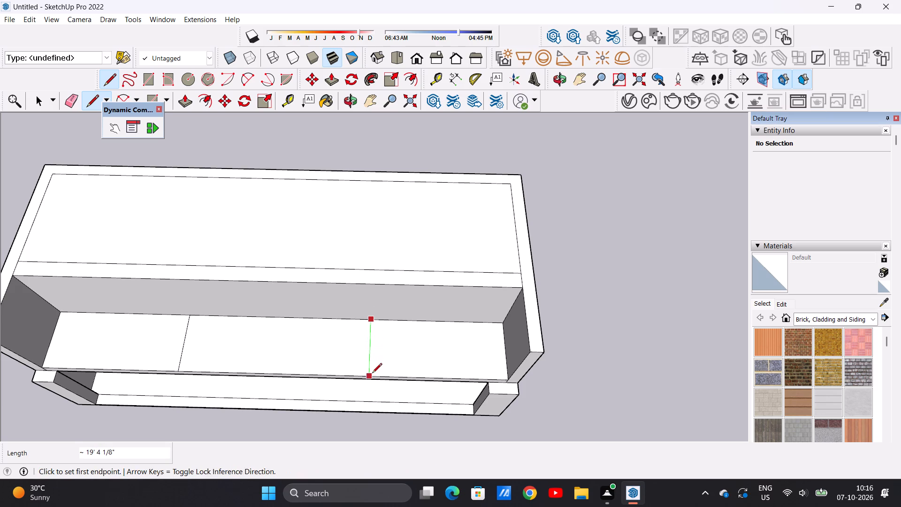
key("space")
Examine the three-part division of the open front floor from the front and from above.
scroll(284, 389, "down", 10)
middle_click_drag(304, 389, 313, 249)
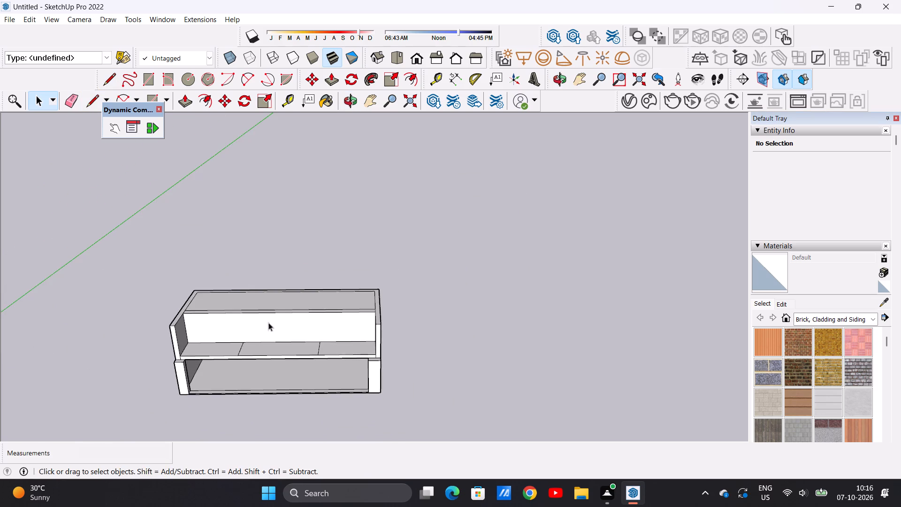
scroll(253, 357, "up", 1)
scroll(286, 337, "down", 8)
middle_click_drag(253, 342, 261, 313)
scroll(260, 324, "up", 8)
middle_click_drag(290, 361, 283, 395)
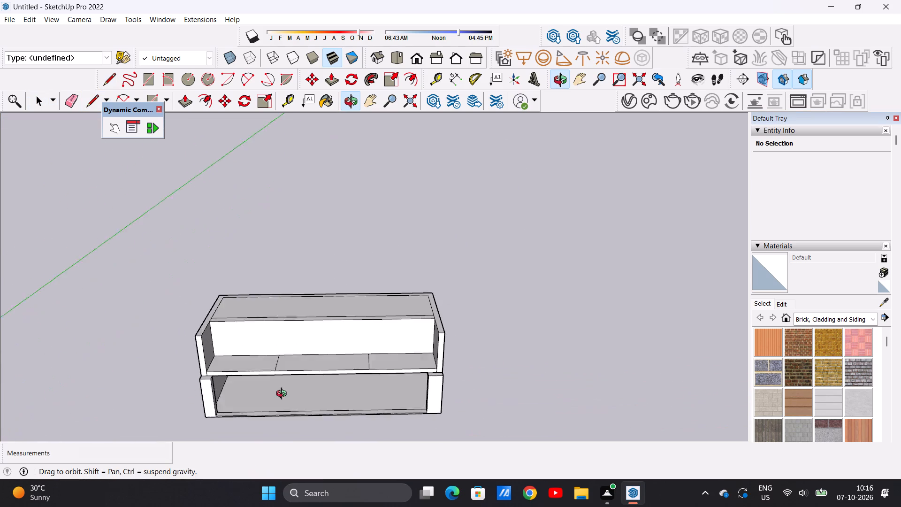
middle_click_drag(283, 395, 290, 464)
middle_click_drag(291, 382, 285, 412)
scroll(278, 338, "up", 10)
scroll(277, 337, "down", 8)
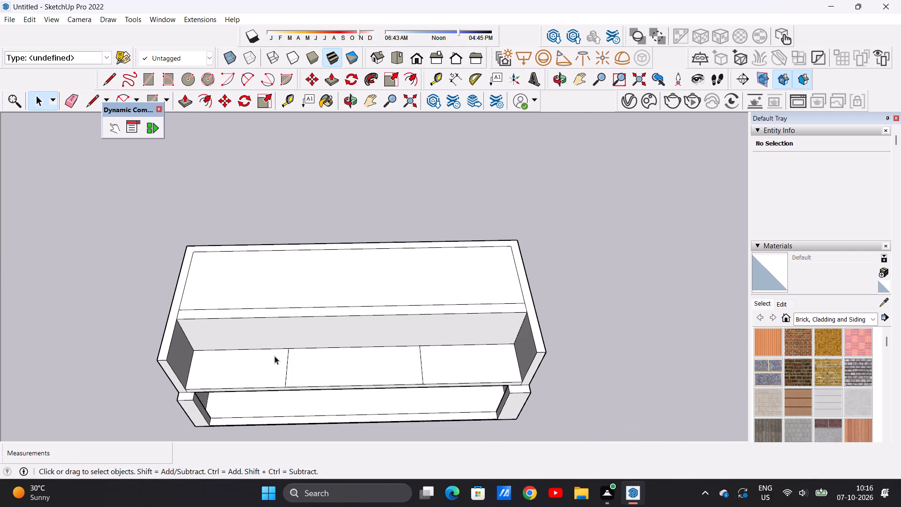
Draw a parallel line about 19' 4" long just inside each dividing line, marking out two narrow partition strips.
scroll(275, 356, "up", 4)
key("l")
scroll(280, 353, "up", 4)
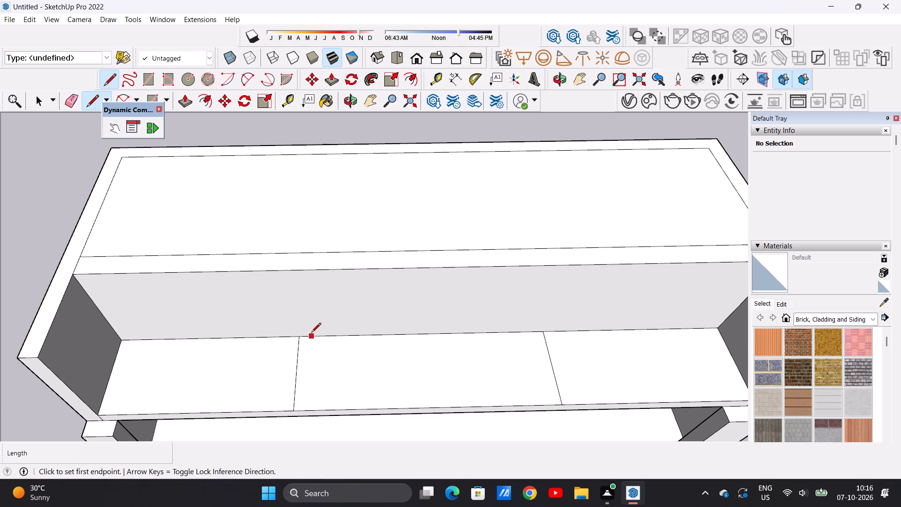
left_click(311, 333)
left_click(307, 412)
left_click(533, 334)
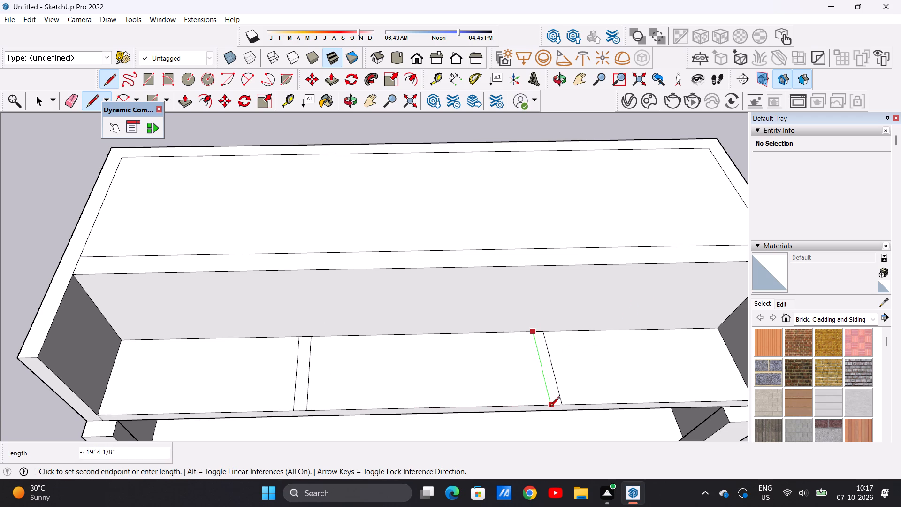
left_click(550, 407)
key("space")
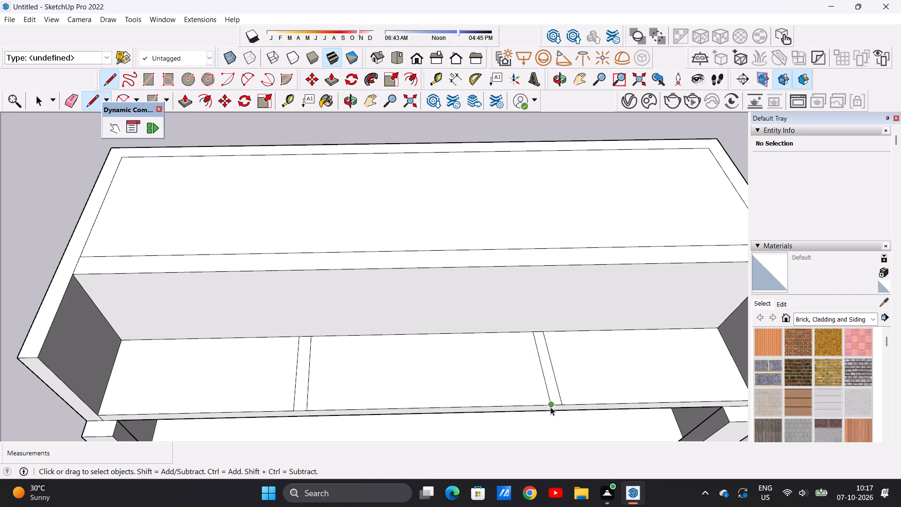
Pull the left partition strip up 26' 1 7/8" to the top of the recessed wall with Push/Pull.
key("p")
left_click(300, 378)
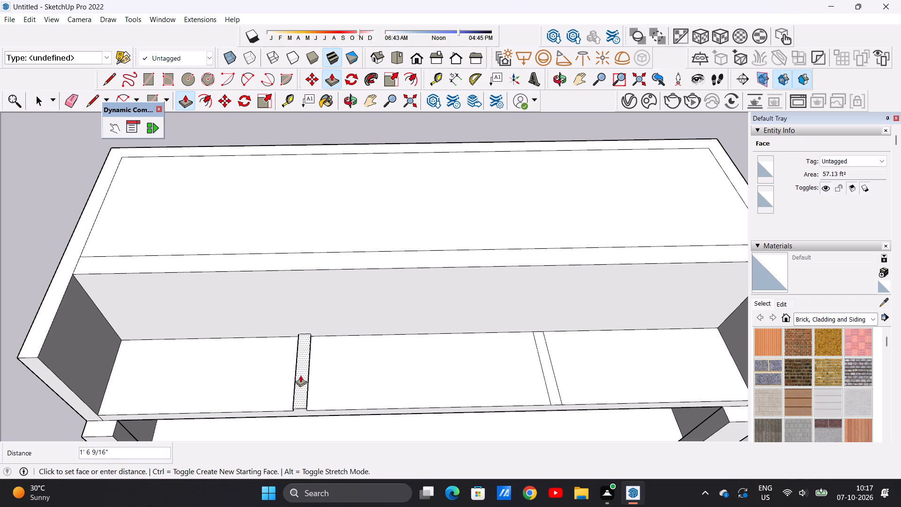
scroll(305, 323, "down", 5)
middle_click_drag(312, 289, 291, 305)
scroll(293, 300, "up", 11)
middle_click_drag(355, 287, 209, 327)
scroll(237, 294, "down", 5)
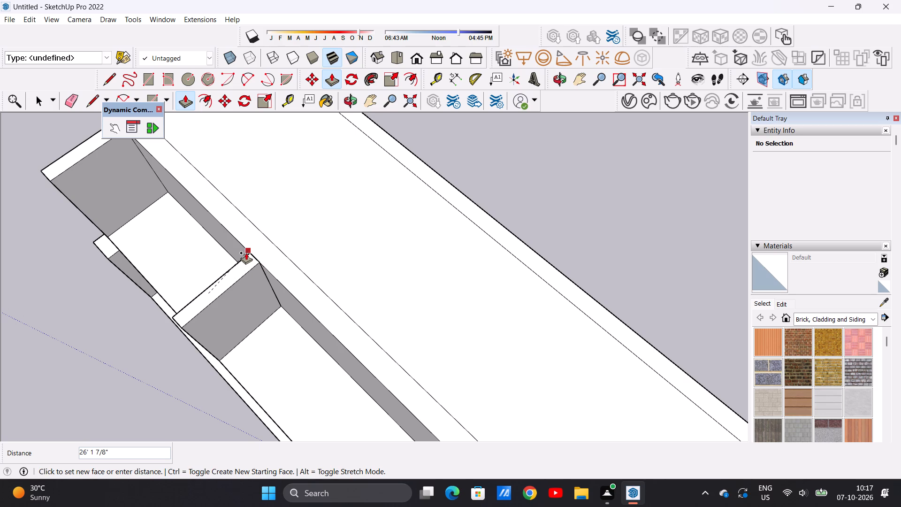
scroll(256, 265, "up", 7)
scroll(256, 265, "down", 1)
scroll(256, 265, "up", 5)
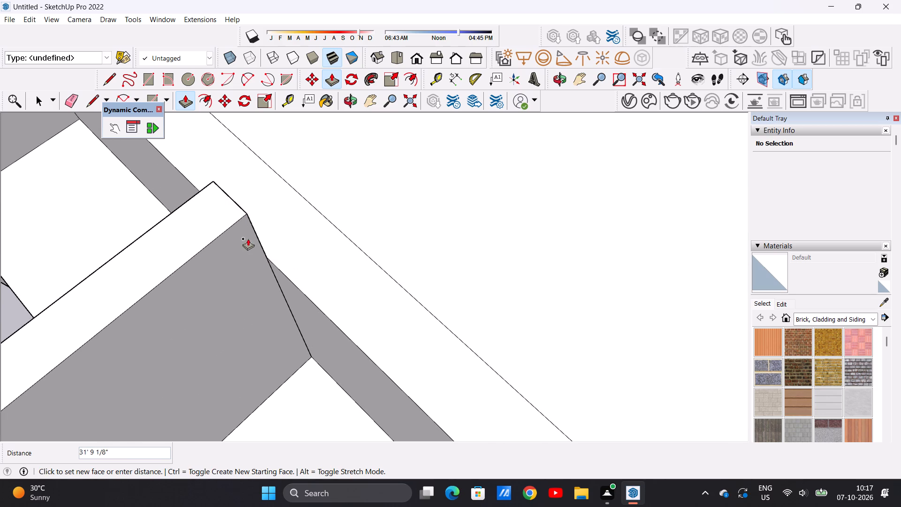
scroll(254, 243, "down", 1)
middle_click_drag(258, 245, 112, 270)
scroll(245, 240, "up", 11)
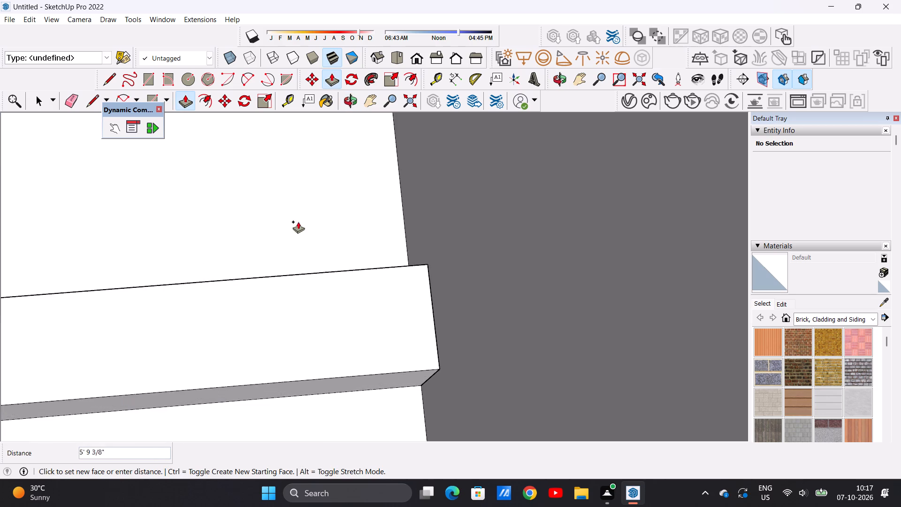
scroll(244, 262, "down", 11)
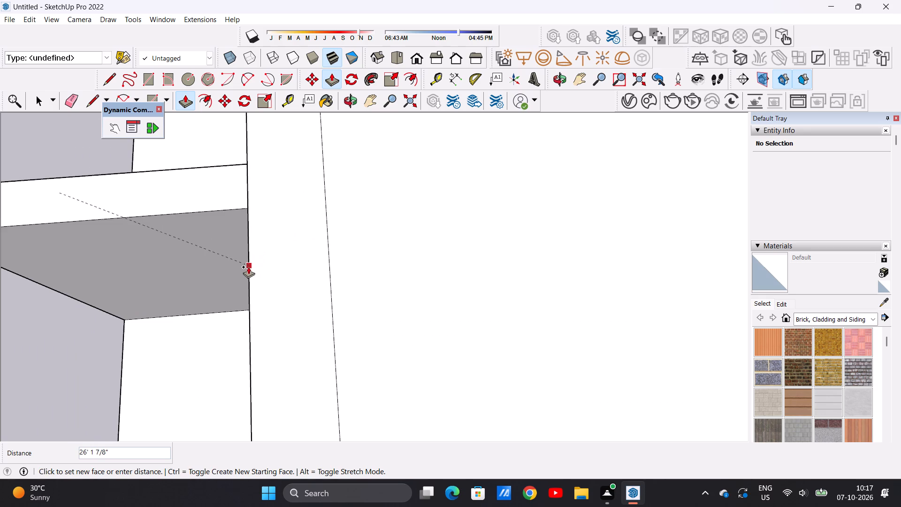
left_click(248, 269)
key("space")
Examine the joint where the raised left partition meets the top edge of the recessed wall.
scroll(244, 180, "up", 5)
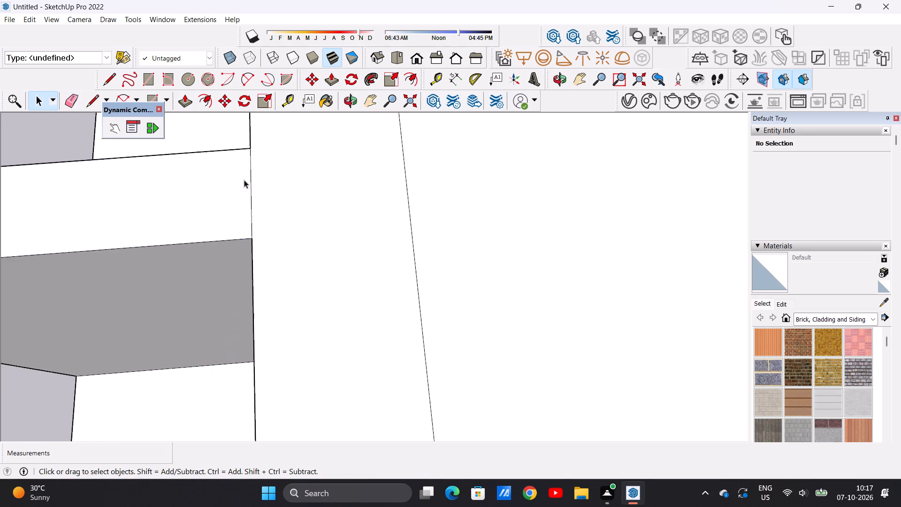
scroll(244, 180, "up", 15)
scroll(253, 250, "down", 20)
scroll(253, 250, "down", 8)
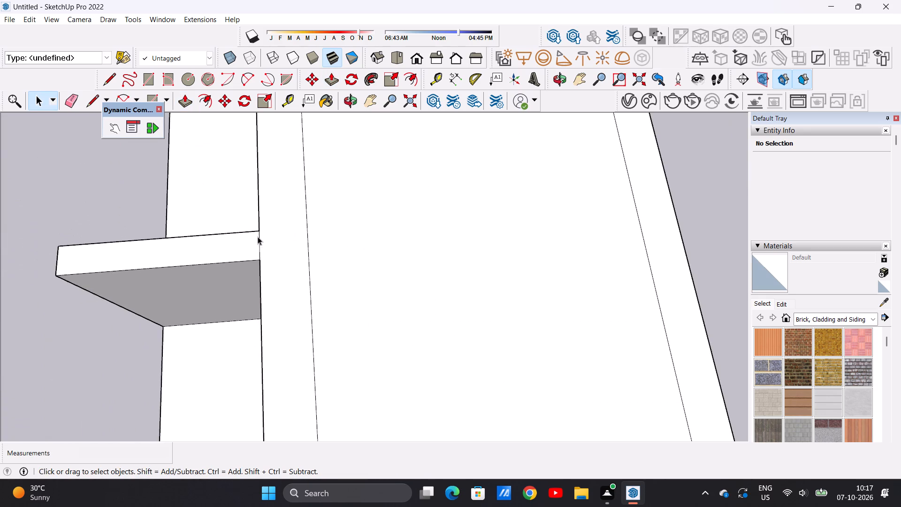
scroll(258, 226, "up", 20)
scroll(258, 226, "up", 20)
scroll(258, 226, "up", 8)
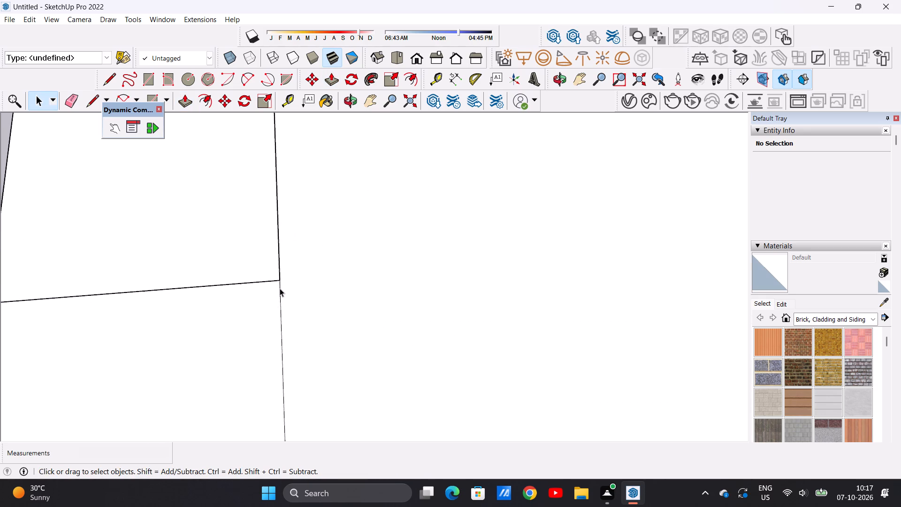
scroll(280, 288, "up", 14)
scroll(276, 284, "down", 12)
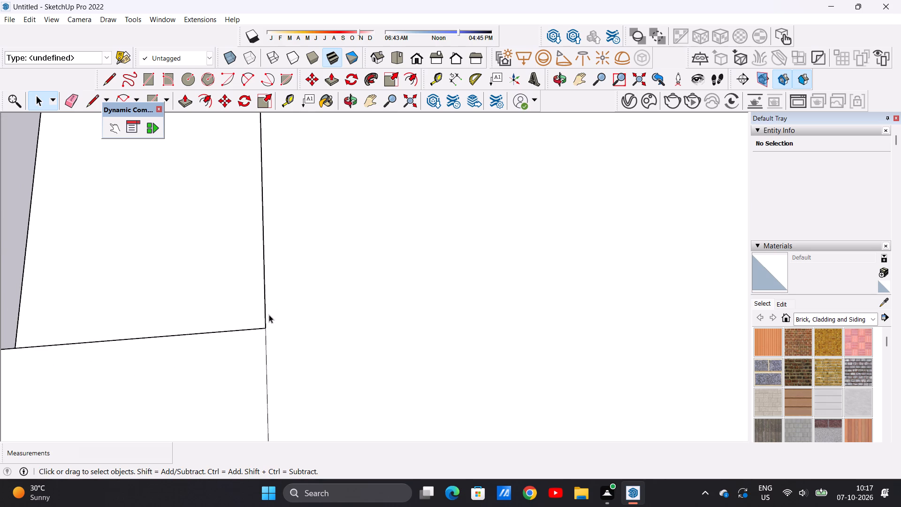
scroll(269, 315, "up", 11)
scroll(269, 315, "down", 12)
scroll(271, 319, "up", 1)
scroll(271, 319, "down", 20)
scroll(271, 319, "down", 3)
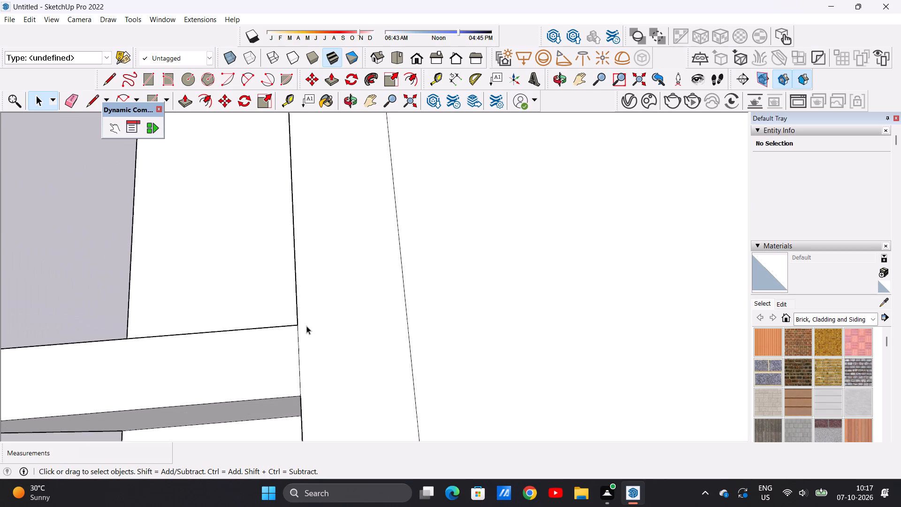
scroll(306, 326, "down", 20)
scroll(306, 326, "down", 6)
Pull the right partition strip up 26' 1 7/8" with Push/Pull, level with the top of the side wall.
middle_click_drag(245, 300, 447, 176)
middle_click_drag(371, 361, 391, 328)
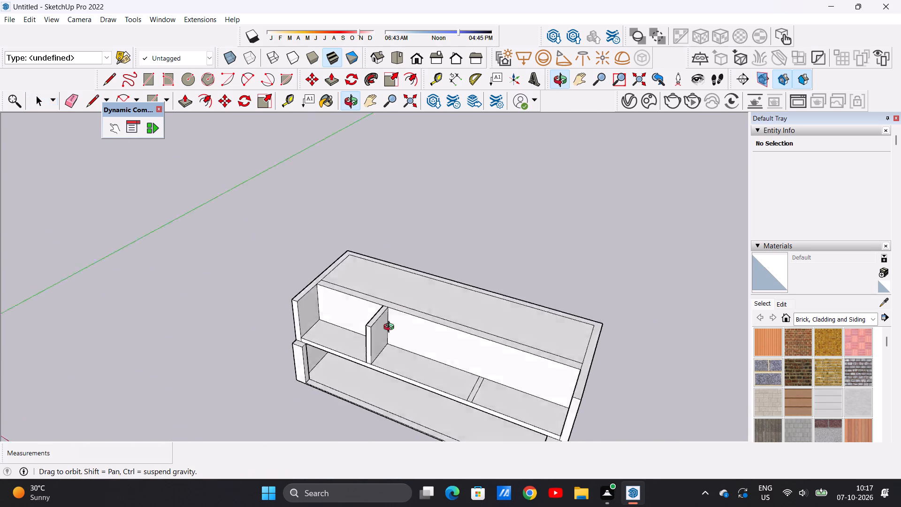
middle_click_drag(391, 328, 422, 272)
scroll(416, 315, "down", 5)
middle_click_drag(383, 320, 427, 387)
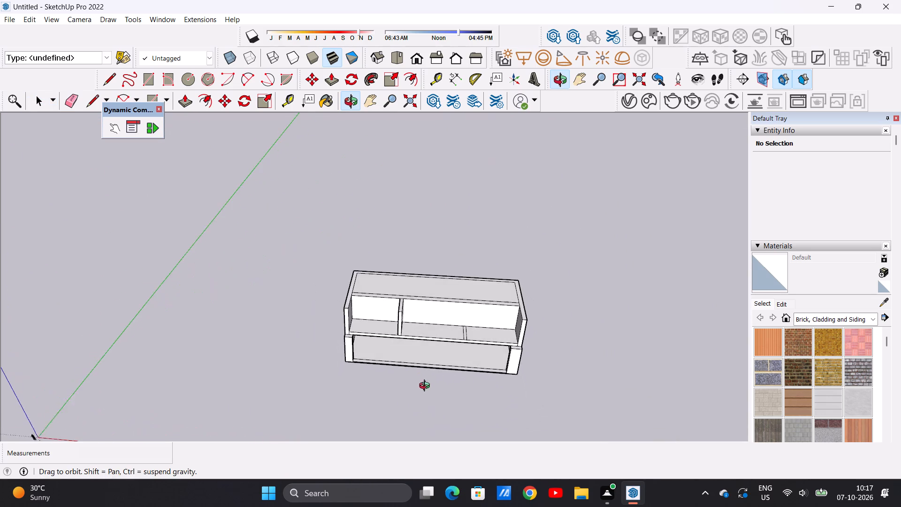
middle_click_drag(427, 387, 429, 386)
scroll(464, 325, "up", 8)
middle_click_drag(458, 322, 466, 396)
scroll(471, 351, "up", 4)
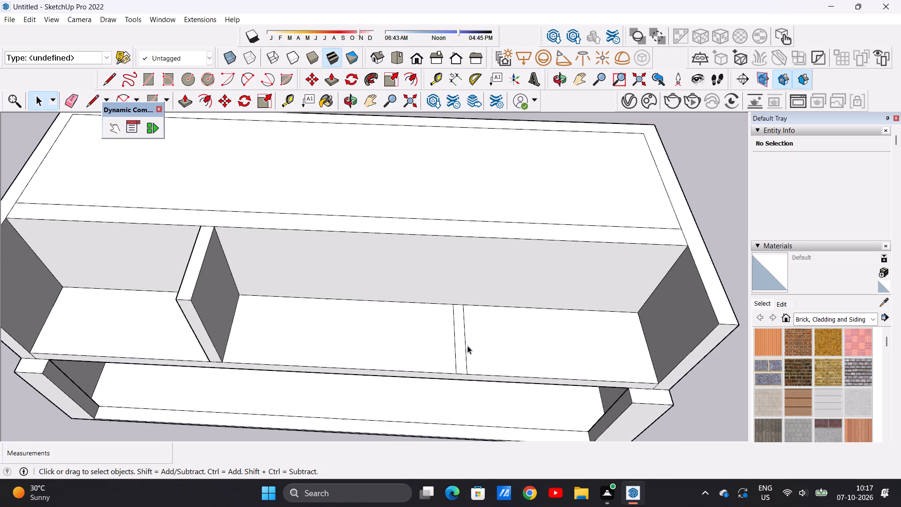
scroll(467, 346, "up", 6)
key("p")
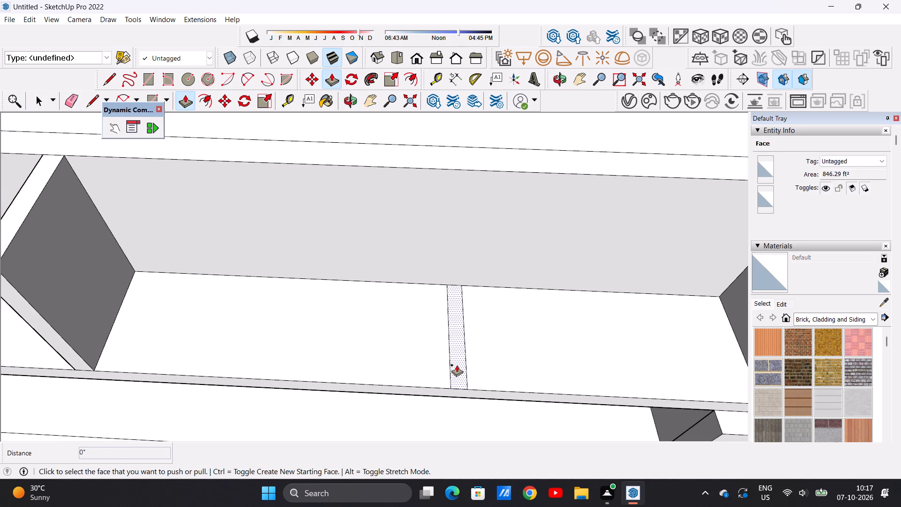
left_click(457, 365)
scroll(457, 288, "down", 6)
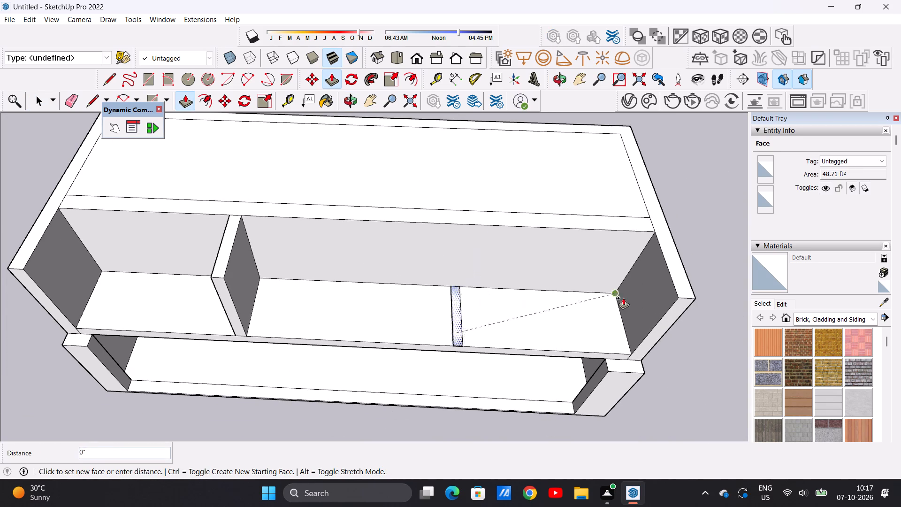
left_click(680, 296)
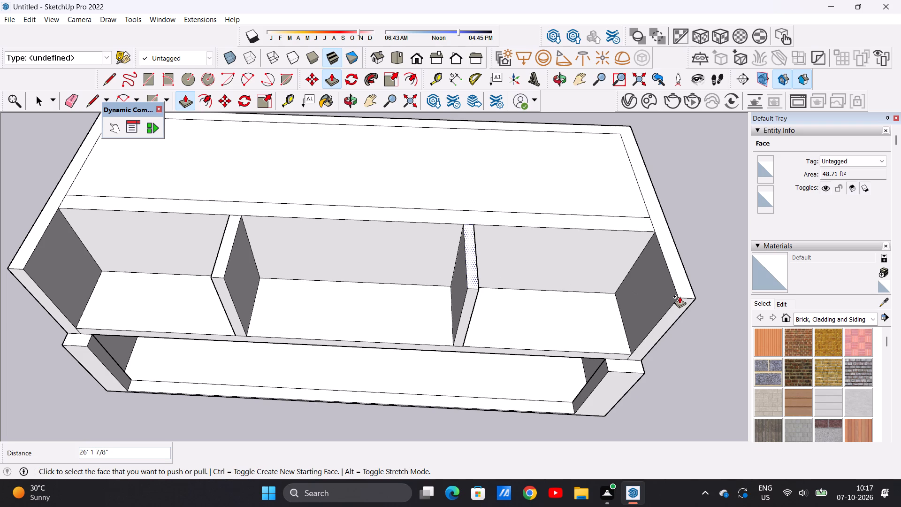
key("space")
Examine the two partition walls up close and the whole two-level building from the front.
scroll(458, 221, "up", 15)
scroll(471, 235, "down", 10)
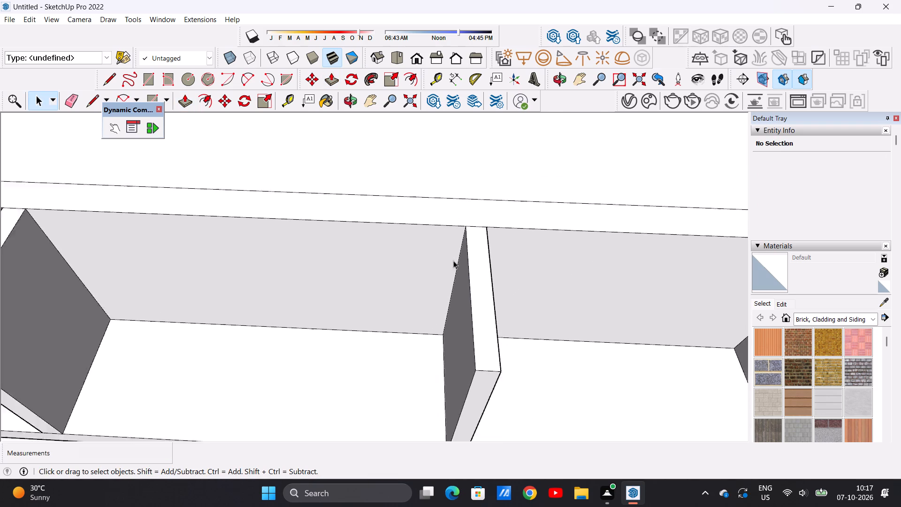
scroll(453, 261, "down", 17)
middle_click_drag(477, 323, 482, 189)
middle_click_drag(459, 298, 447, 246)
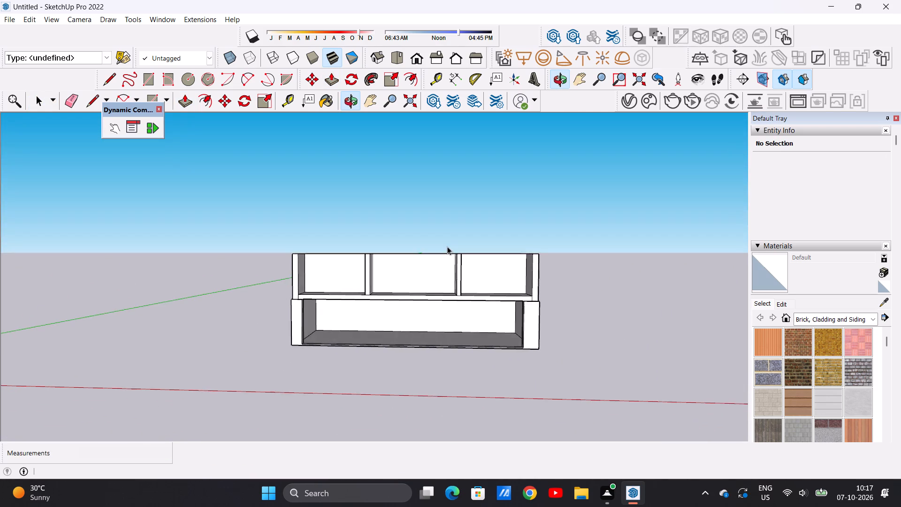
middle_click_drag(449, 249, 467, 264)
scroll(403, 270, "up", 3)
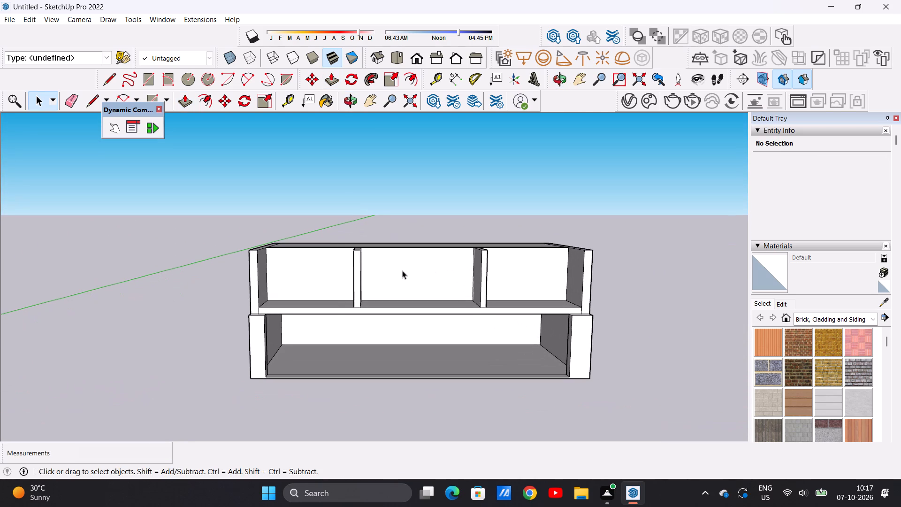
scroll(402, 270, "up", 1)
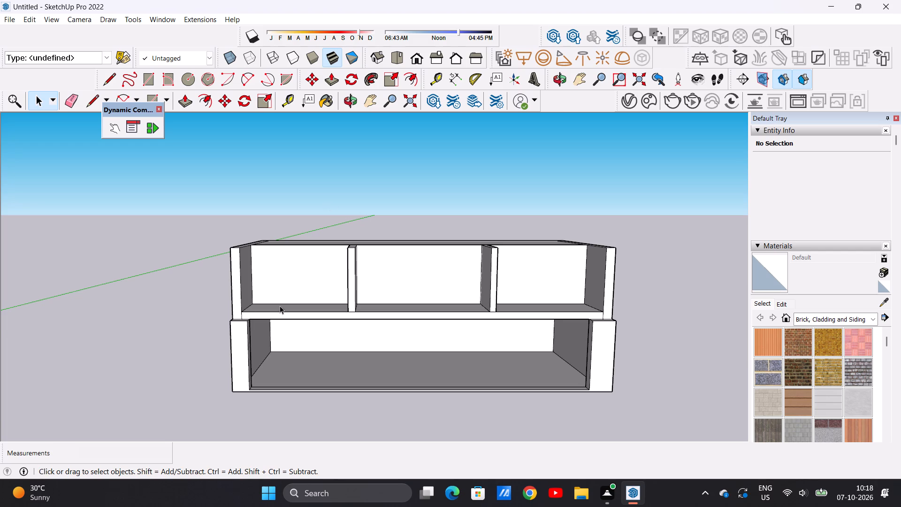
scroll(298, 303, "down", 5)
scroll(341, 228, "up", 7)
middle_click_drag(387, 350, 426, 331)
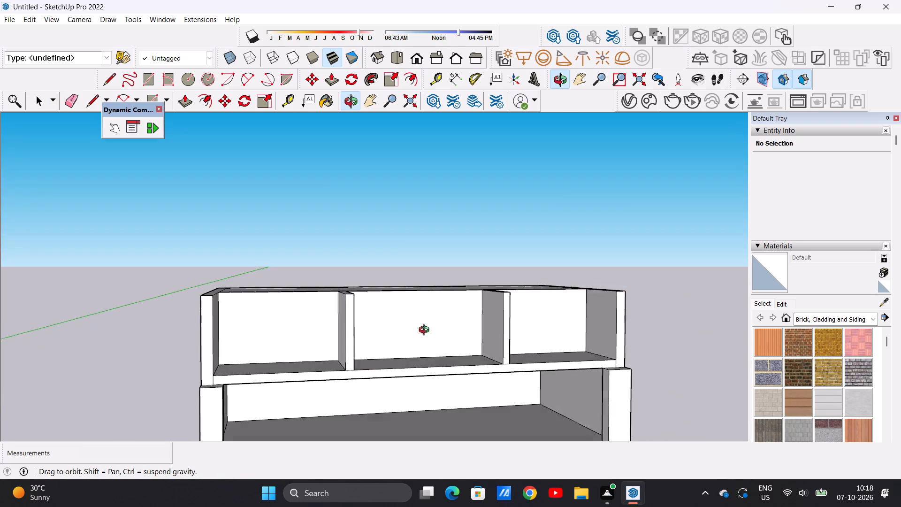
middle_click_drag(426, 331, 406, 334)
scroll(335, 321, "down", 10)
middle_click_drag(373, 310, 353, 330)
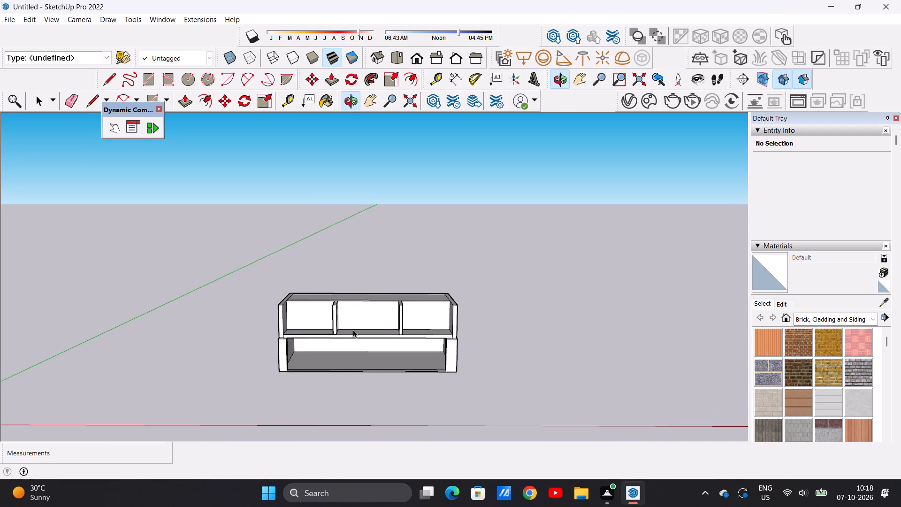
scroll(353, 328, "up", 6)
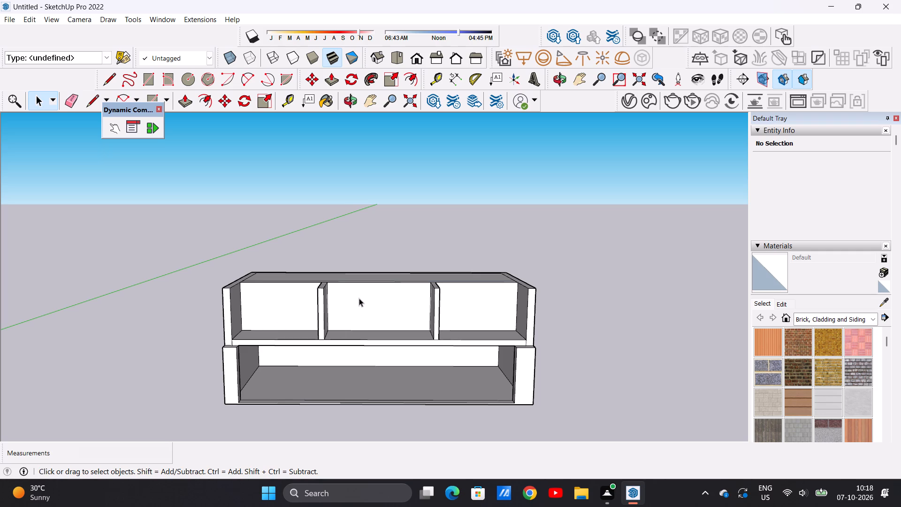
scroll(385, 319, "up", 3)
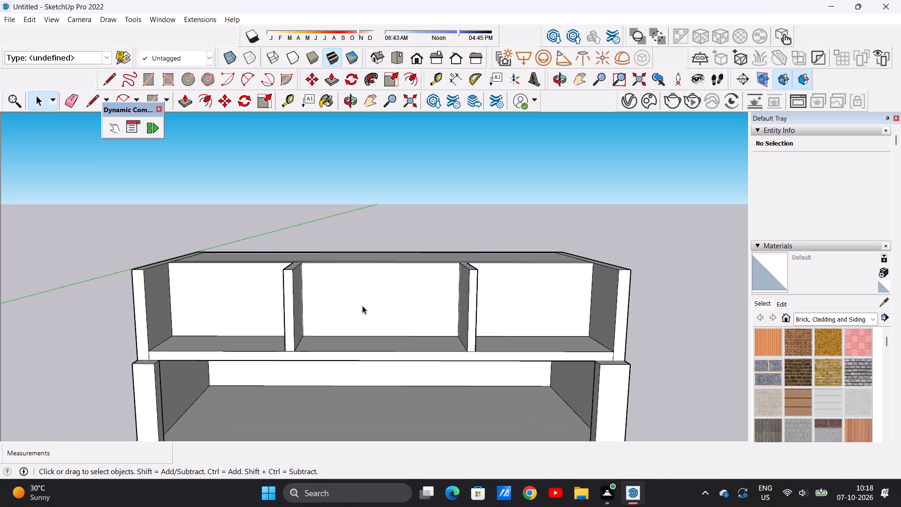
Inspect the upper level's three front bays and the recessed wall behind them from above, at an angle and up close.
middle_click_drag(362, 306, 362, 397)
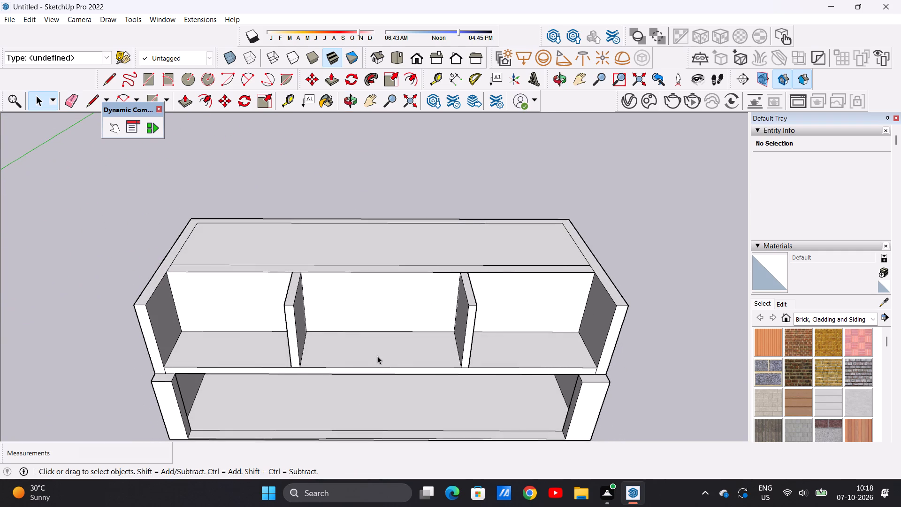
middle_click_drag(268, 317, 298, 274)
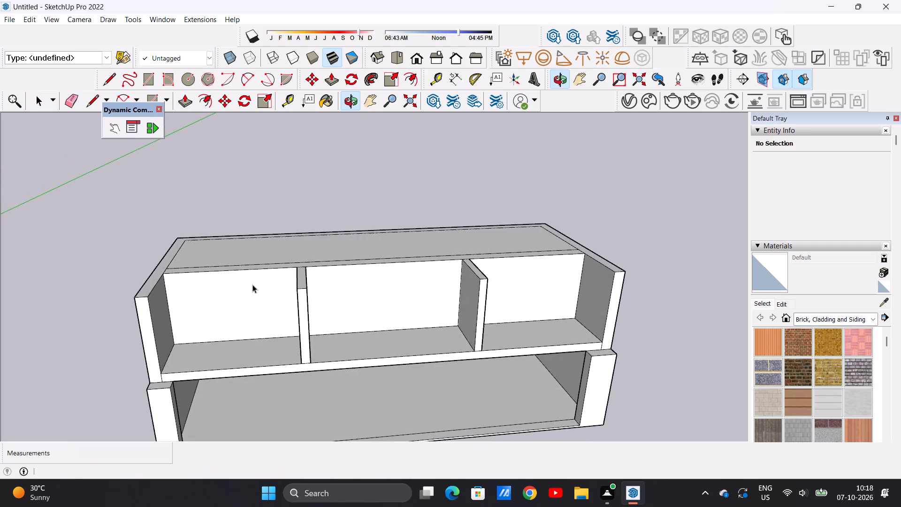
scroll(246, 296, "up", 1)
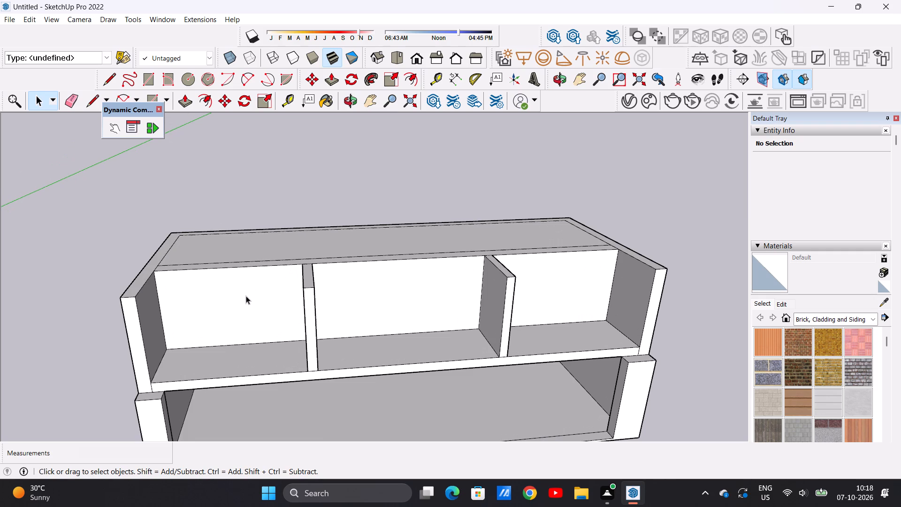
scroll(243, 297, "down", 4)
scroll(243, 304, "up", 3)
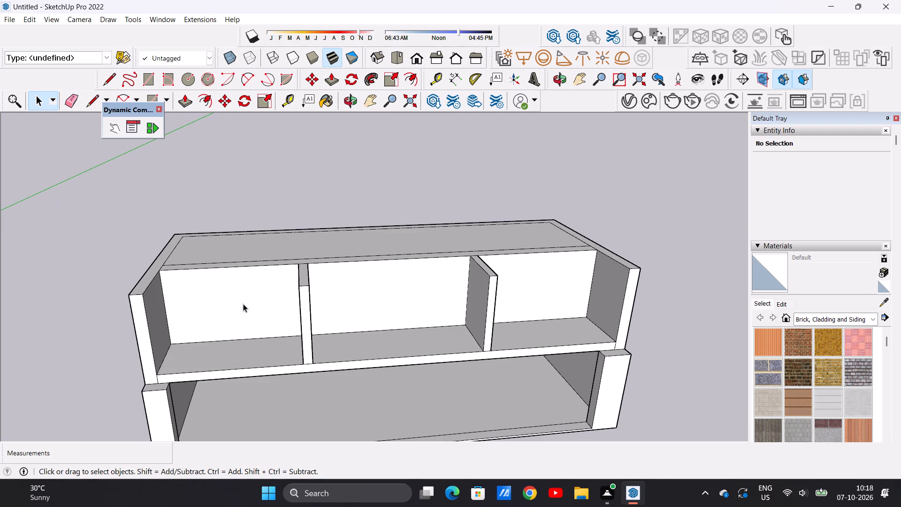
scroll(257, 315, "down", 4)
scroll(262, 343, "up", 5)
middle_click_drag(238, 313, 164, 312)
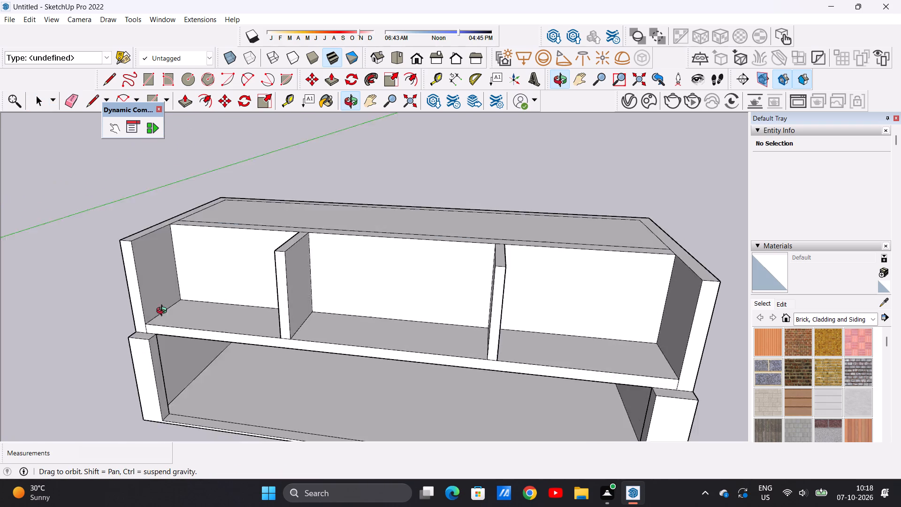
middle_click_drag(164, 312, 251, 300)
middle_click_drag(253, 294, 235, 280)
scroll(260, 273, "up", 4)
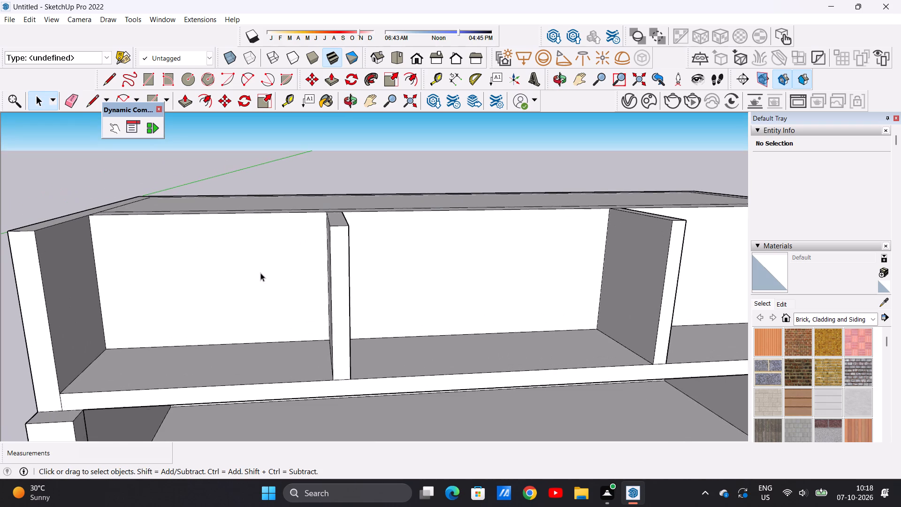
scroll(257, 301, "down", 5)
scroll(251, 348, "up", 1)
middle_click_drag(209, 316, 175, 321)
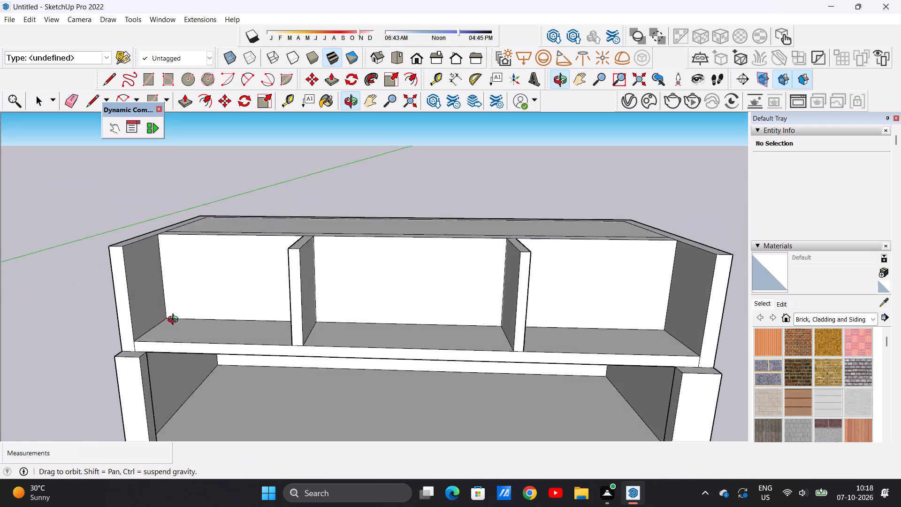
middle_click_drag(175, 321, 201, 300)
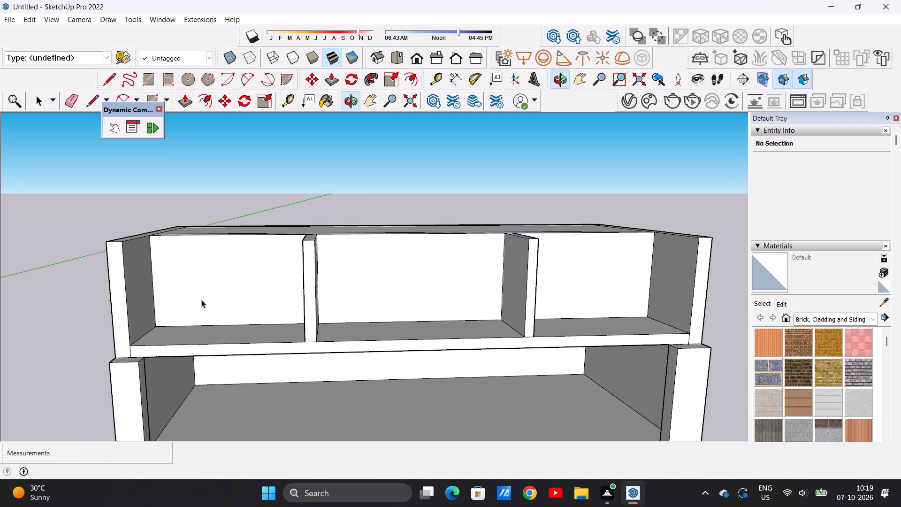
scroll(248, 253, "up", 5)
middle_click_drag(257, 293, 304, 265)
middle_click_drag(297, 270, 259, 286)
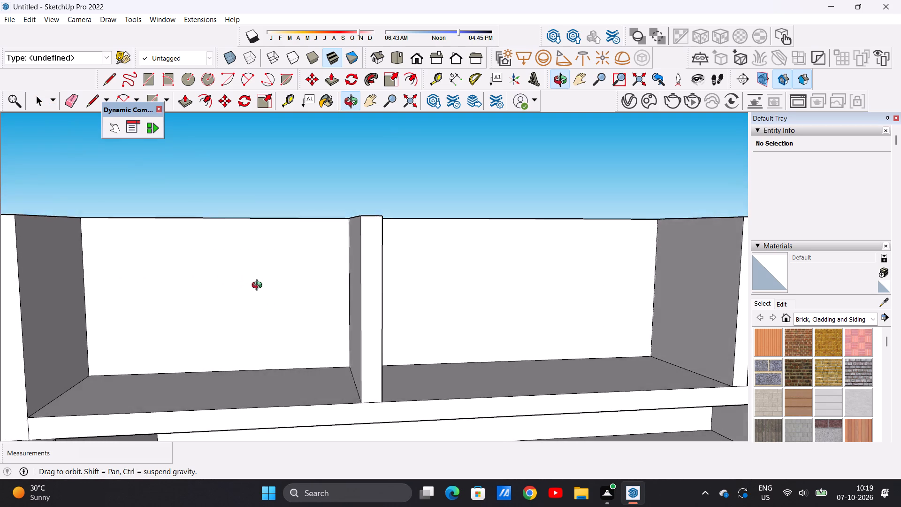
middle_click_drag(259, 286, 259, 292)
scroll(265, 287, "up", 4)
scroll(265, 287, "down", 4)
middle_click_drag(264, 288, 253, 309)
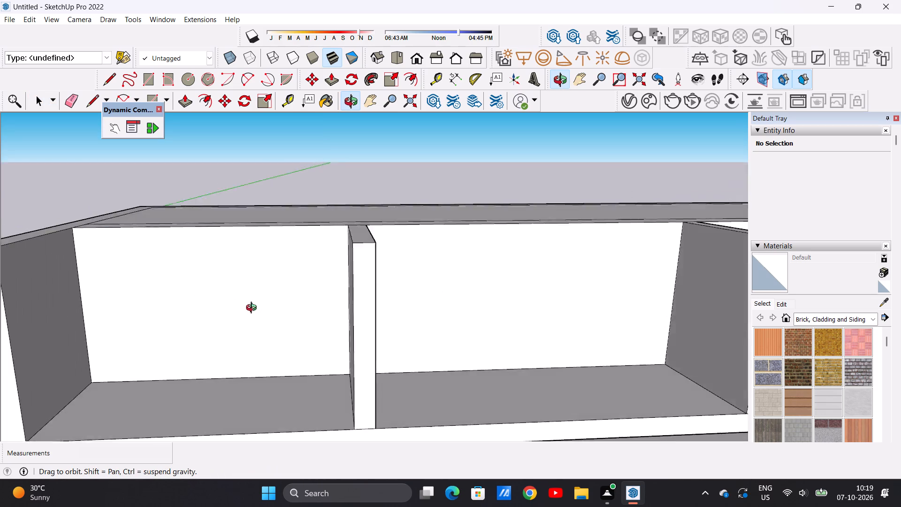
middle_click_drag(253, 309, 267, 278)
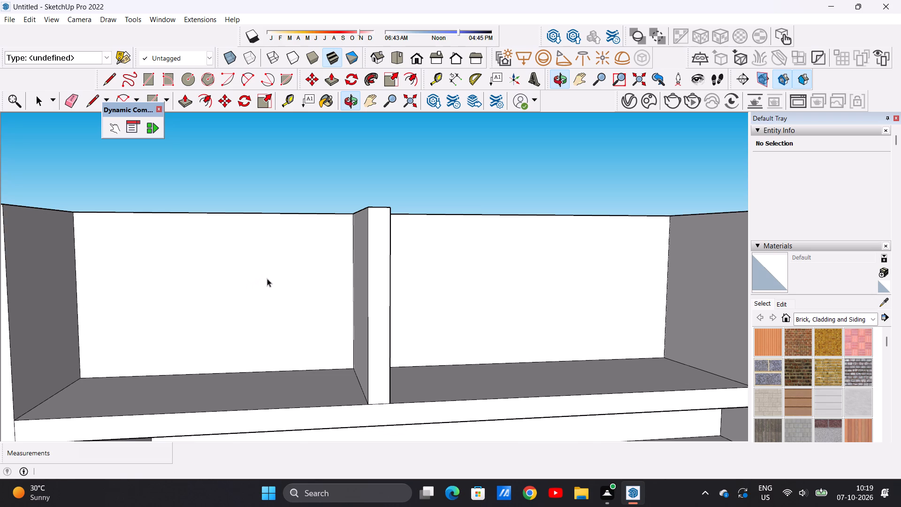
Pull the recessed wall of the left bay forward about 10' with Push/Pull.
middle_click_drag(260, 252, 260, 338)
scroll(270, 283, "down", 4)
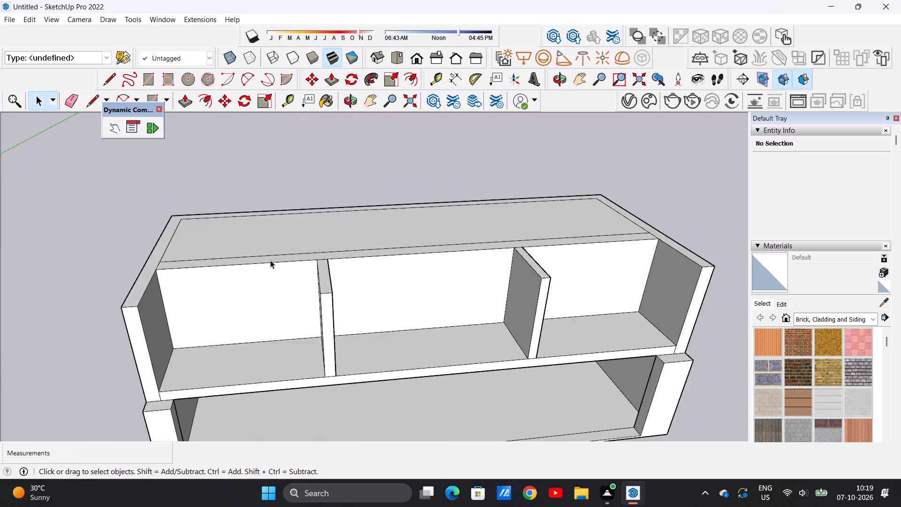
scroll(270, 260, "down", 5)
scroll(268, 304, "up", 6)
key("p")
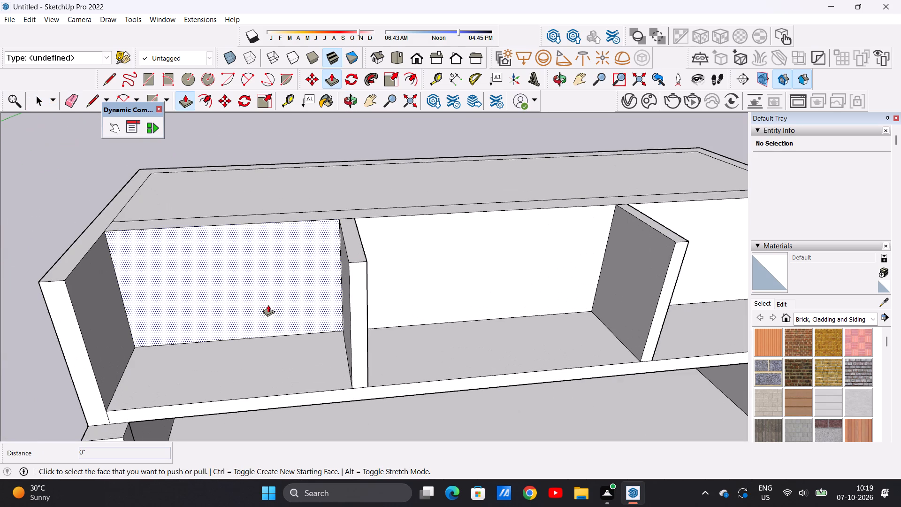
left_click(244, 288)
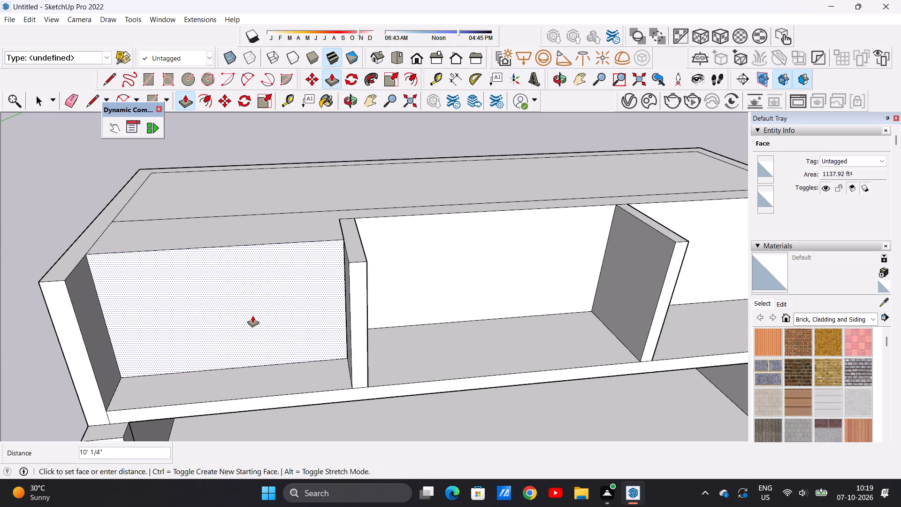
left_click(252, 315)
key("space")
Outline a small upper front rectangle on the left side wall's inner face with a 26' 1 7/8" vertical line and a 4' 7 15/16" horizontal line.
scroll(255, 305, "down", 4)
middle_click_drag(249, 314, 167, 279)
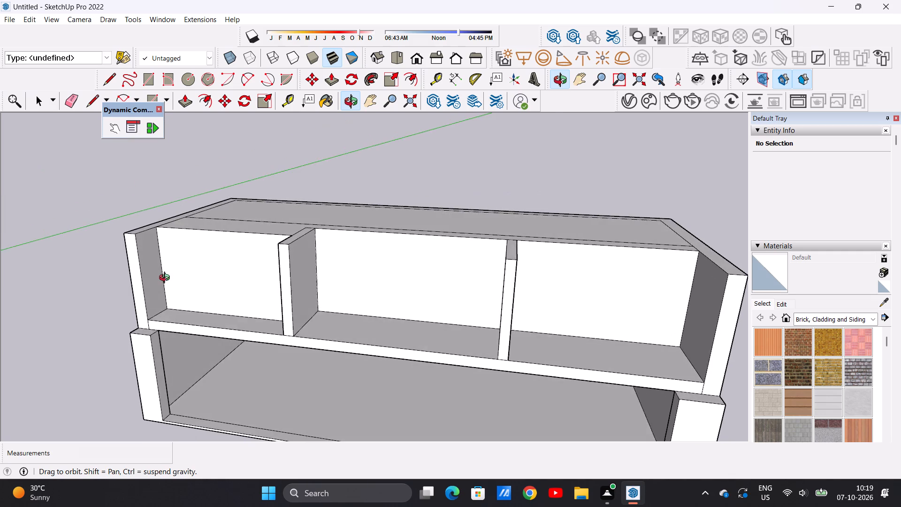
middle_click_drag(167, 279, 195, 300)
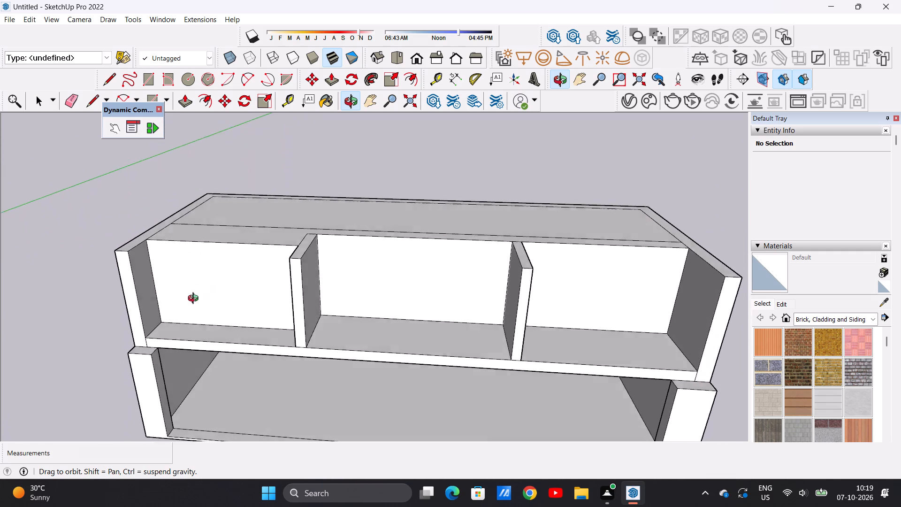
middle_click_drag(195, 300, 191, 323)
scroll(152, 273, "up", 3)
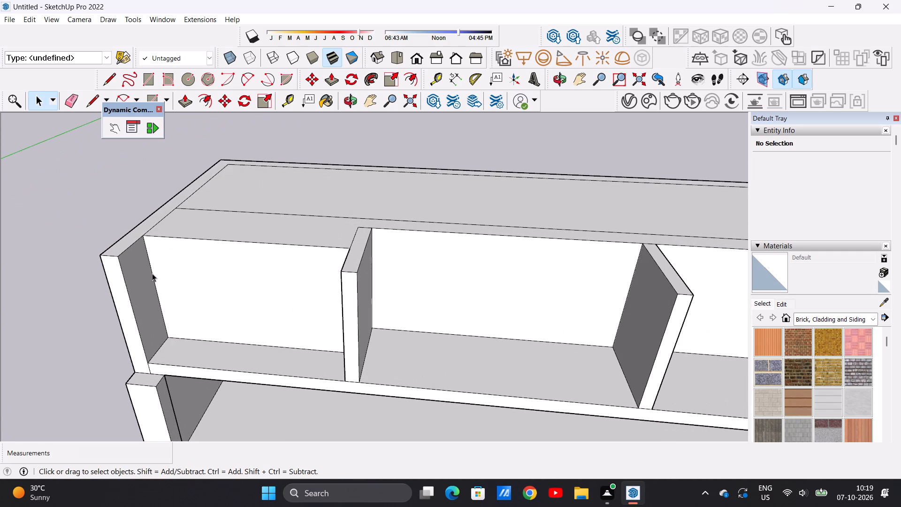
key("l")
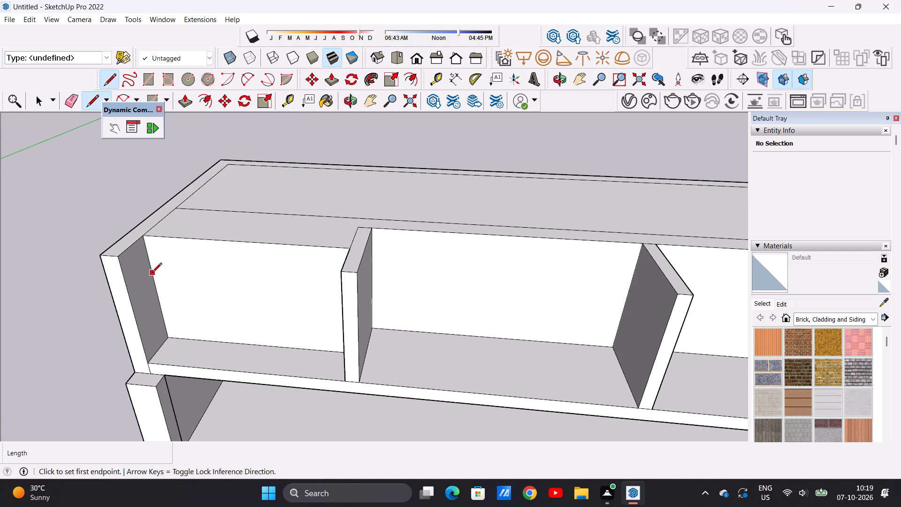
scroll(131, 253, "up", 12)
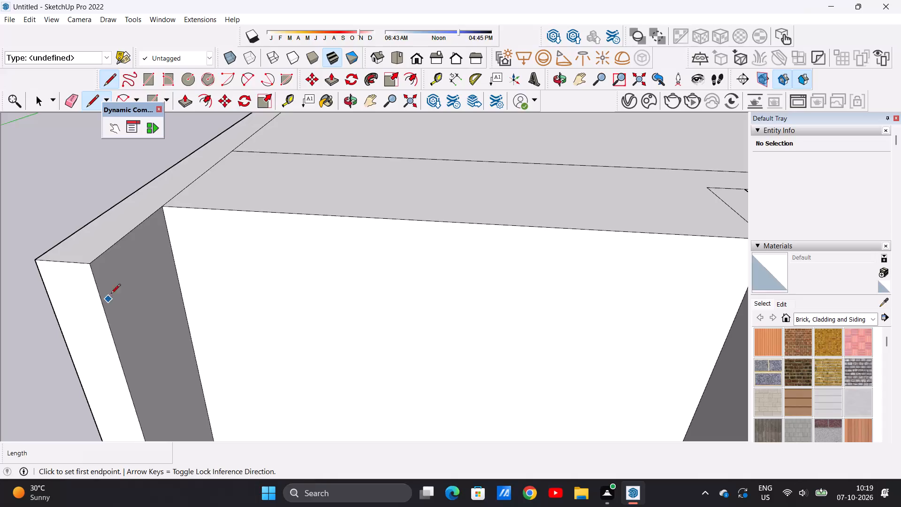
left_click(127, 237)
scroll(143, 261, "down", 7)
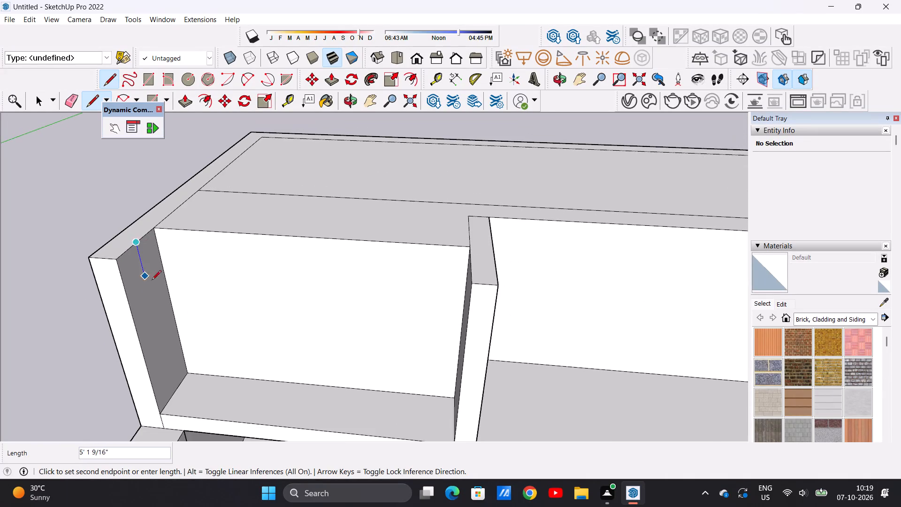
scroll(185, 368, "up", 4)
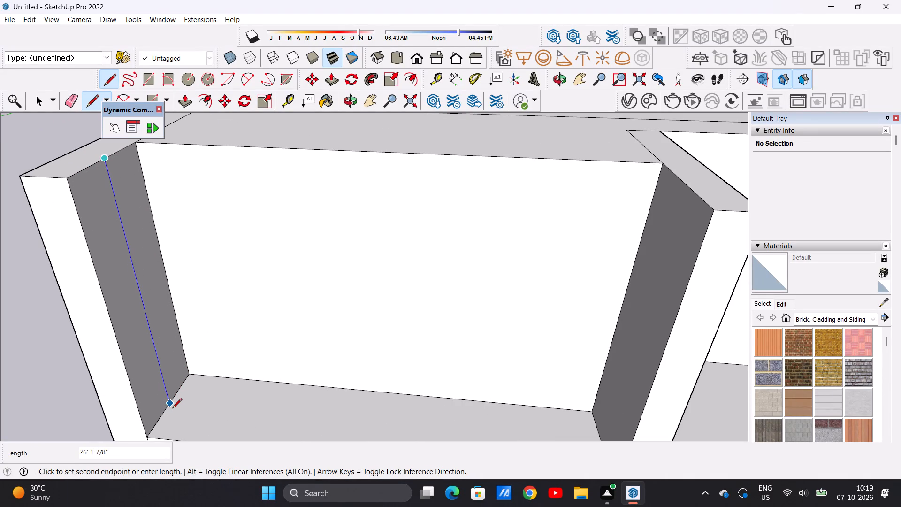
left_click(172, 409)
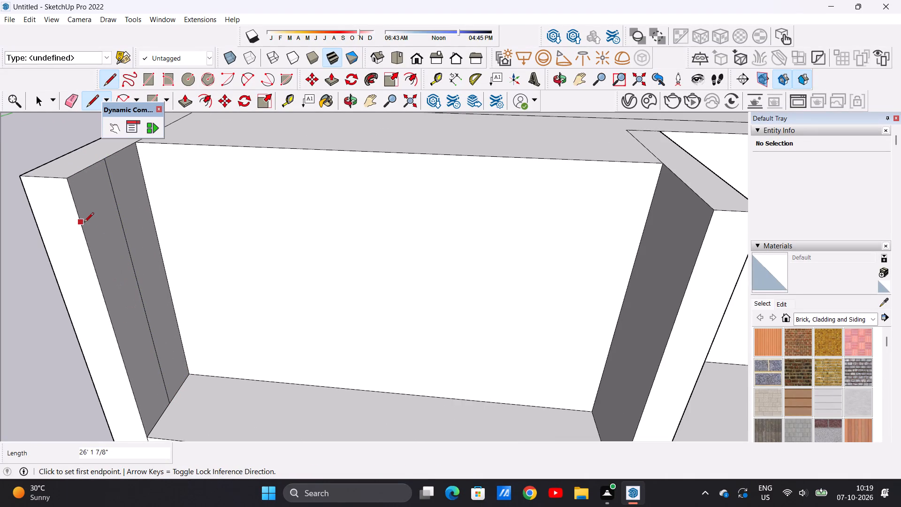
left_click(85, 226)
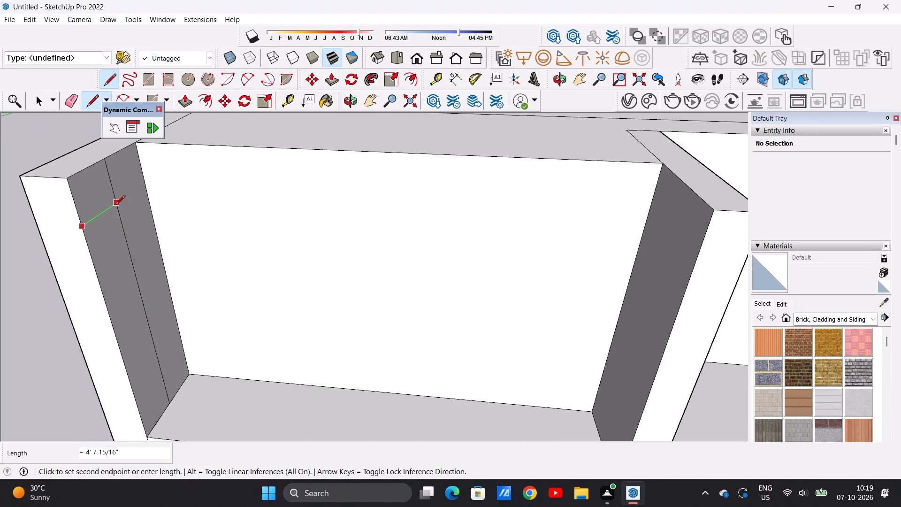
left_click(116, 203)
key("space")
Pull the small rectangle about 43' 6" across the left bay to the partition, forming a beam along the top front.
scroll(123, 351, "down", 7)
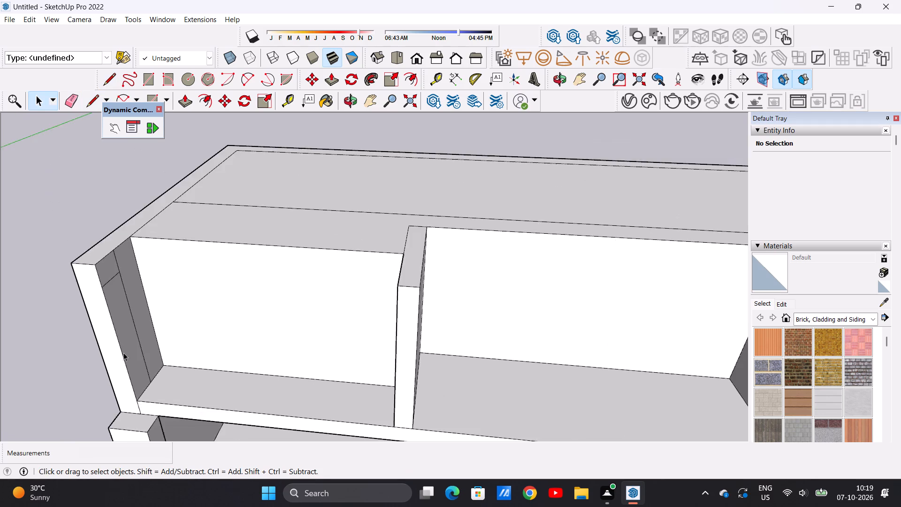
scroll(123, 353, "down", 4)
middle_click_drag(136, 355, 183, 299)
scroll(178, 303, "up", 3)
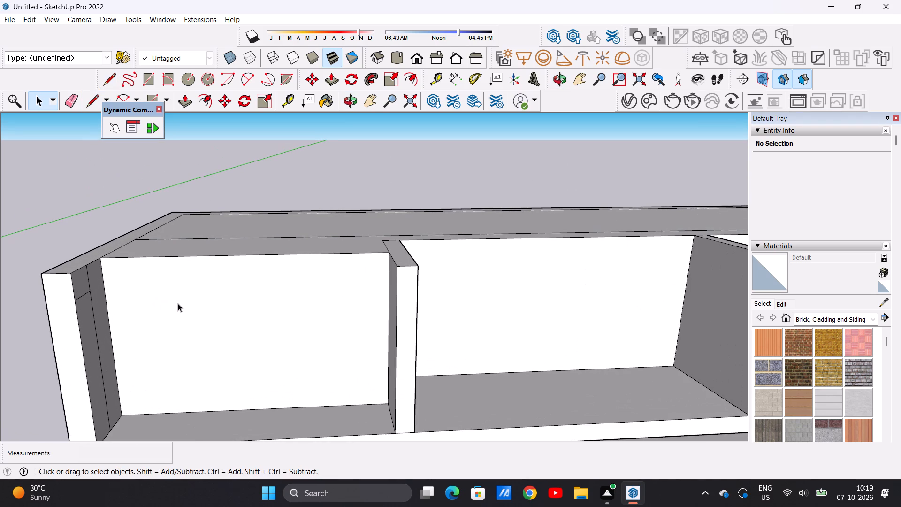
key("p")
scroll(81, 279, "up", 6)
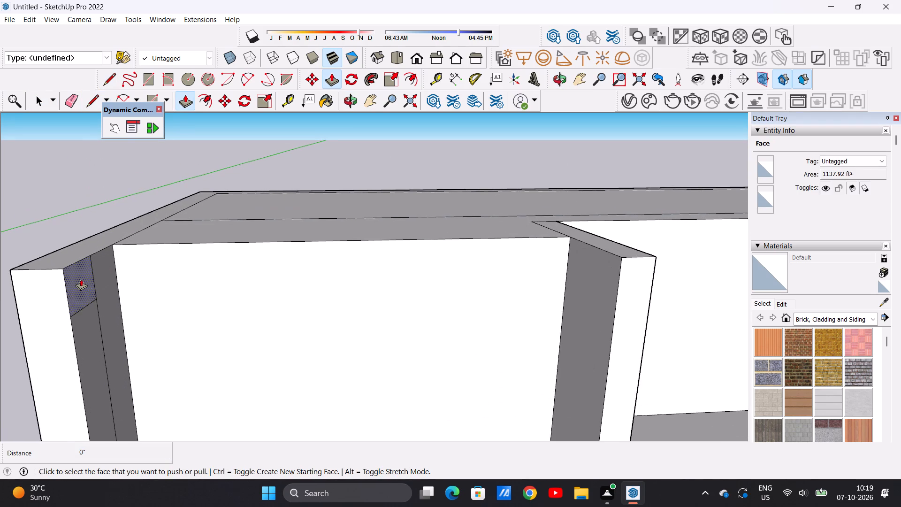
left_click(81, 279)
scroll(174, 280, "down", 11)
scroll(328, 274, "up", 5)
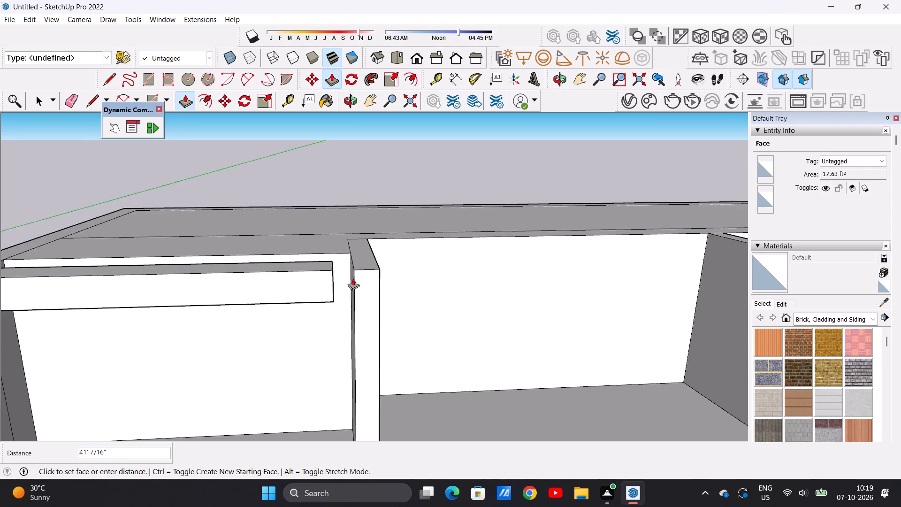
scroll(353, 278, "up", 20)
scroll(353, 278, "up", 5)
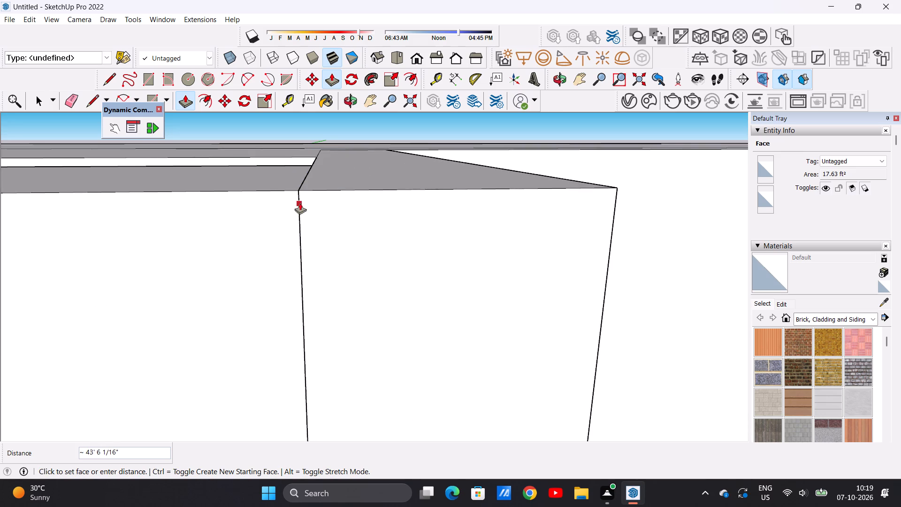
left_click(302, 190)
key("space")
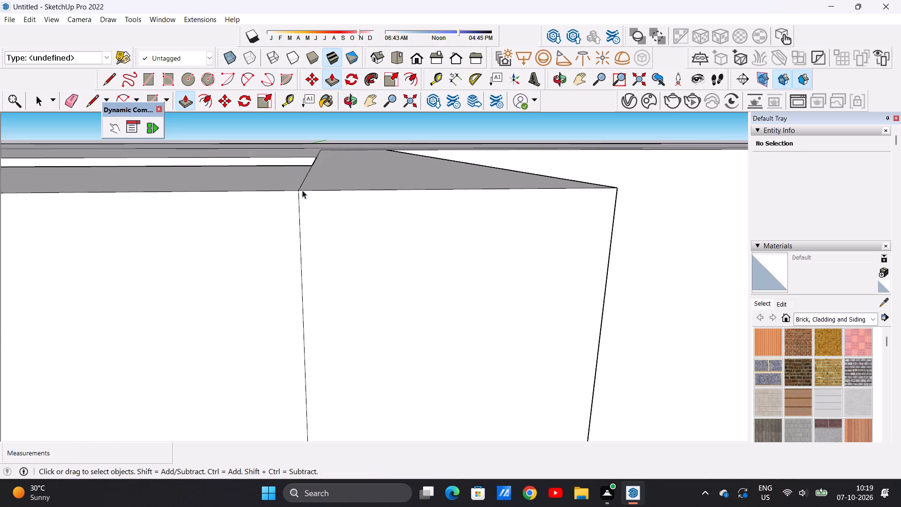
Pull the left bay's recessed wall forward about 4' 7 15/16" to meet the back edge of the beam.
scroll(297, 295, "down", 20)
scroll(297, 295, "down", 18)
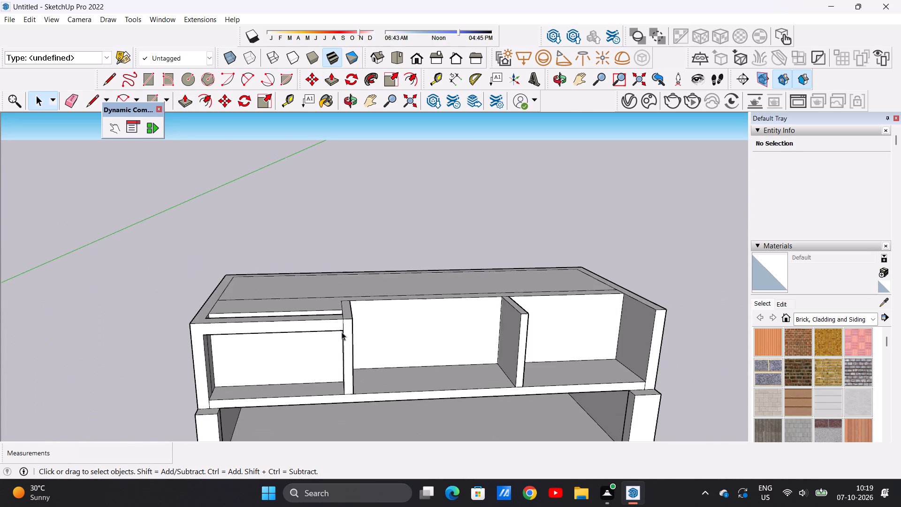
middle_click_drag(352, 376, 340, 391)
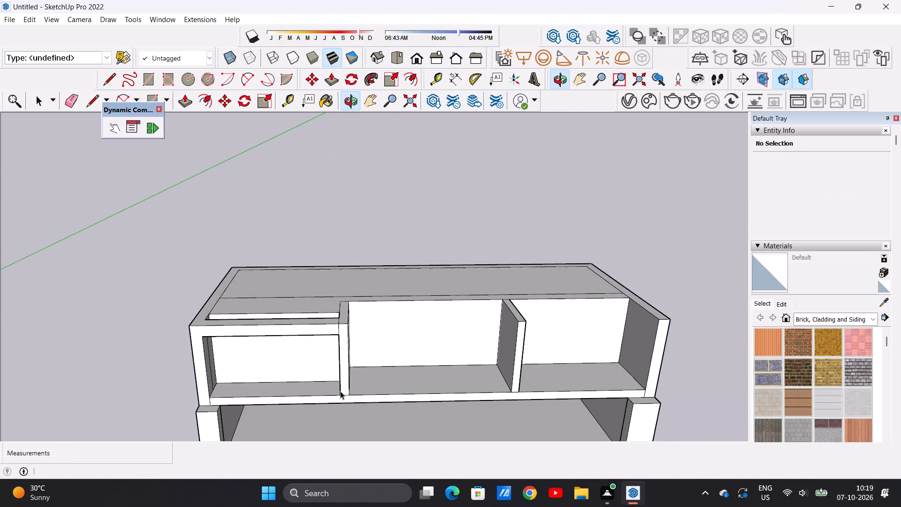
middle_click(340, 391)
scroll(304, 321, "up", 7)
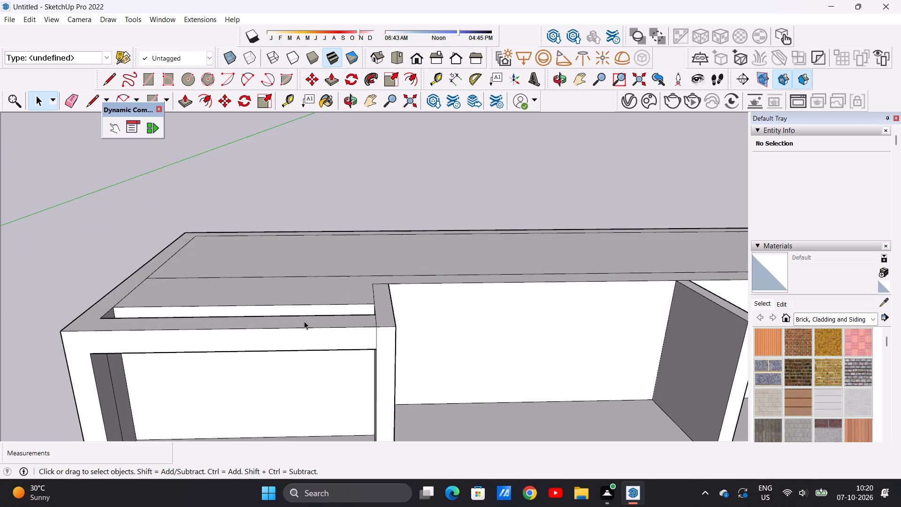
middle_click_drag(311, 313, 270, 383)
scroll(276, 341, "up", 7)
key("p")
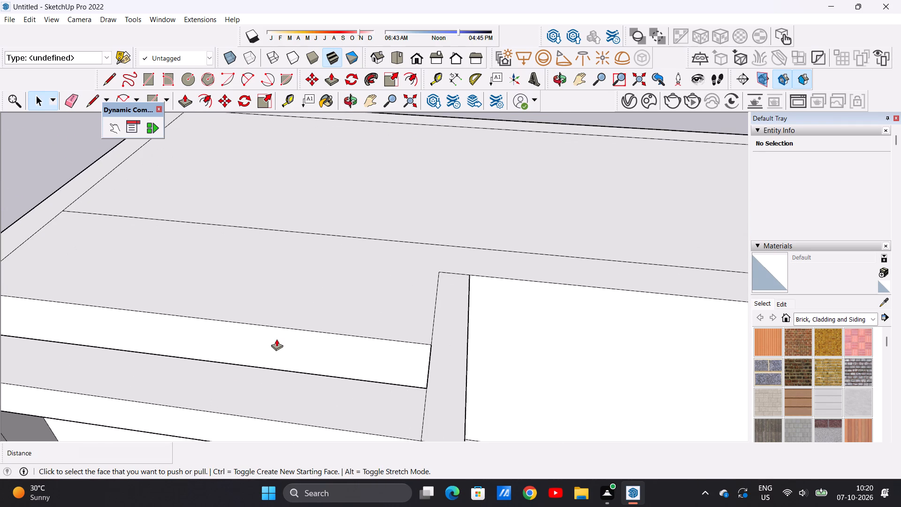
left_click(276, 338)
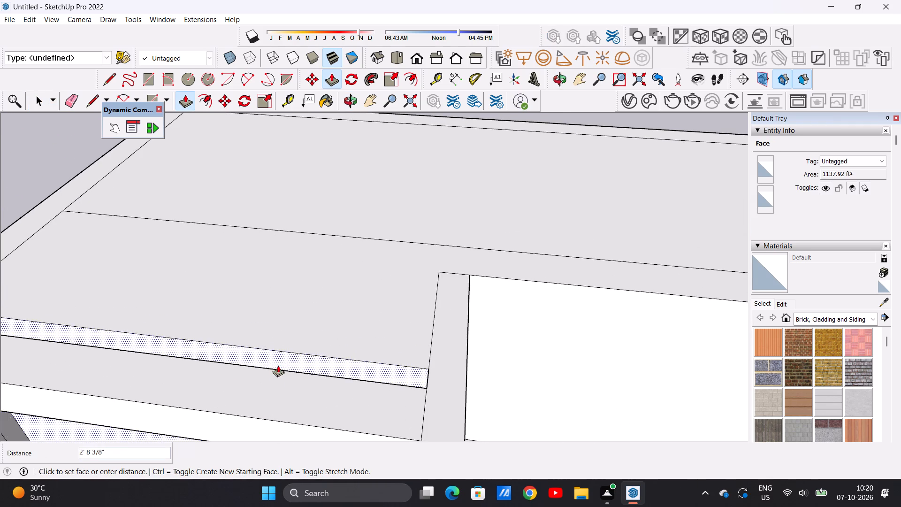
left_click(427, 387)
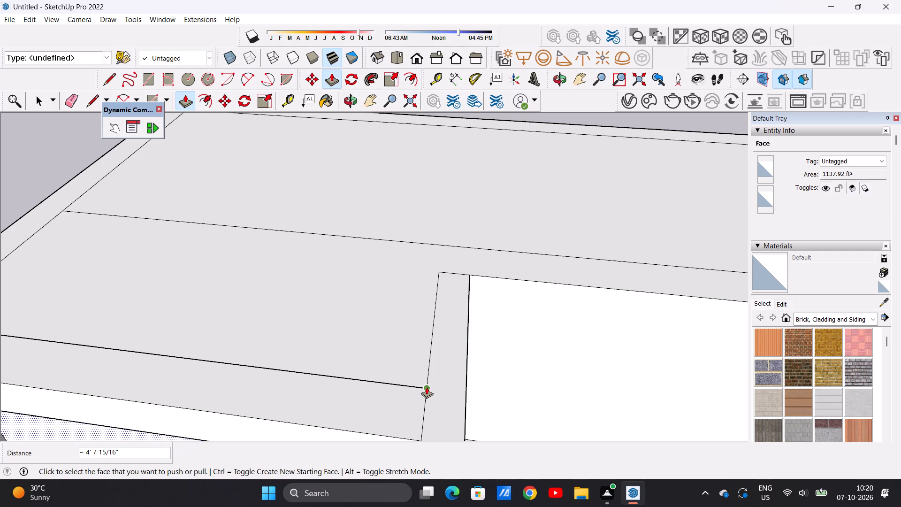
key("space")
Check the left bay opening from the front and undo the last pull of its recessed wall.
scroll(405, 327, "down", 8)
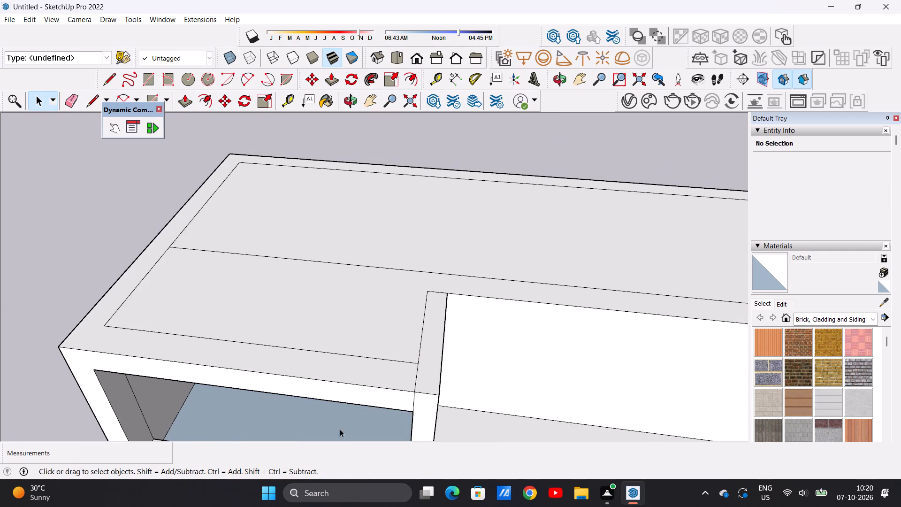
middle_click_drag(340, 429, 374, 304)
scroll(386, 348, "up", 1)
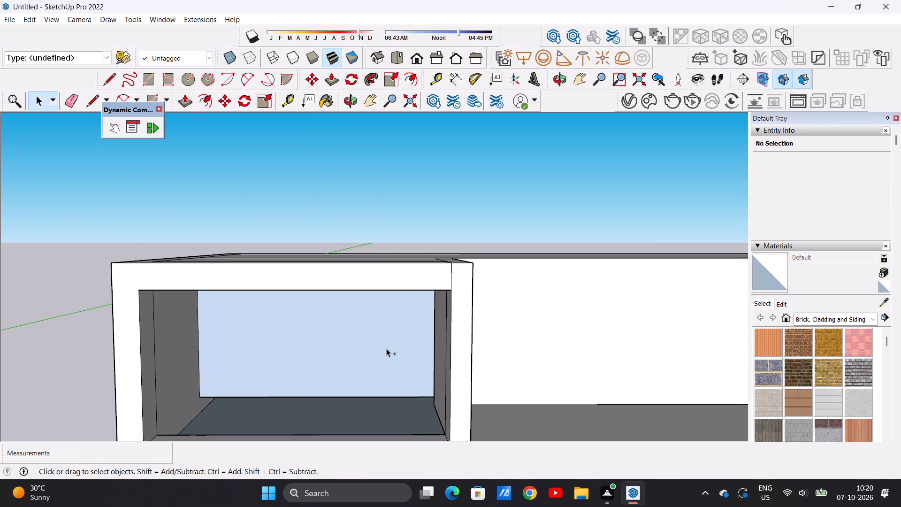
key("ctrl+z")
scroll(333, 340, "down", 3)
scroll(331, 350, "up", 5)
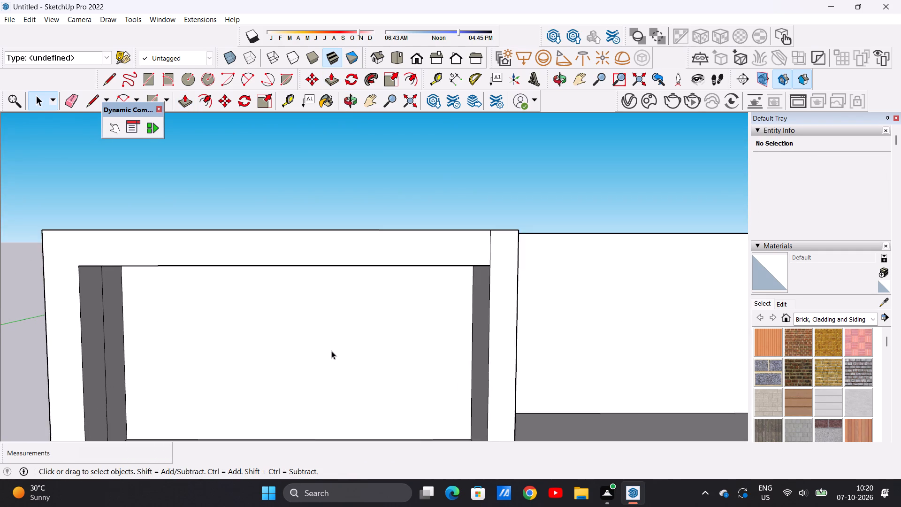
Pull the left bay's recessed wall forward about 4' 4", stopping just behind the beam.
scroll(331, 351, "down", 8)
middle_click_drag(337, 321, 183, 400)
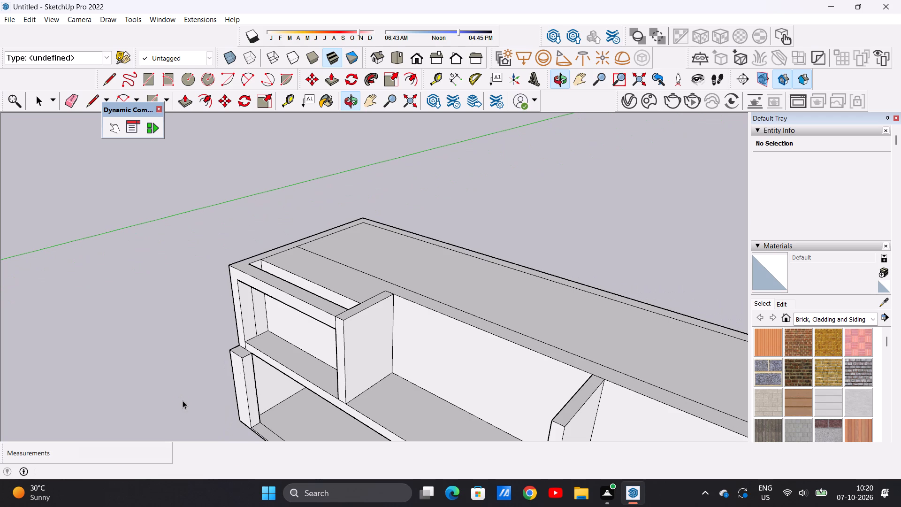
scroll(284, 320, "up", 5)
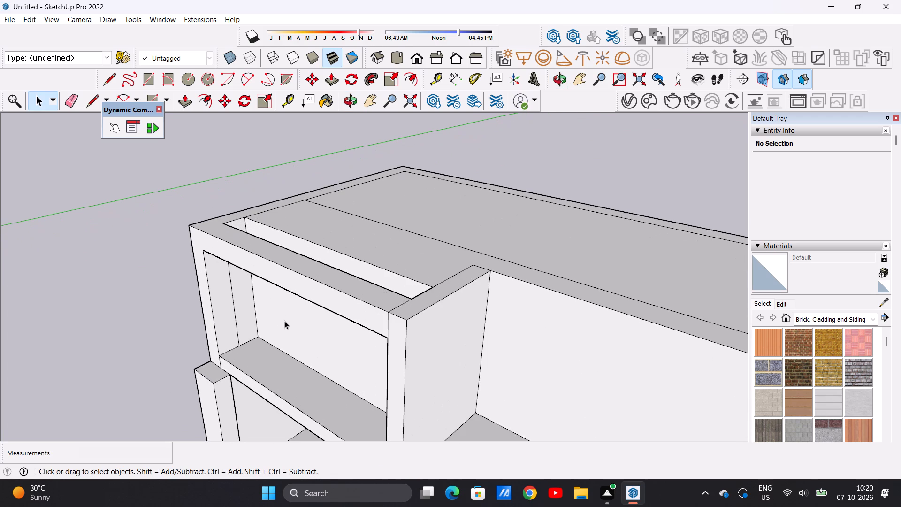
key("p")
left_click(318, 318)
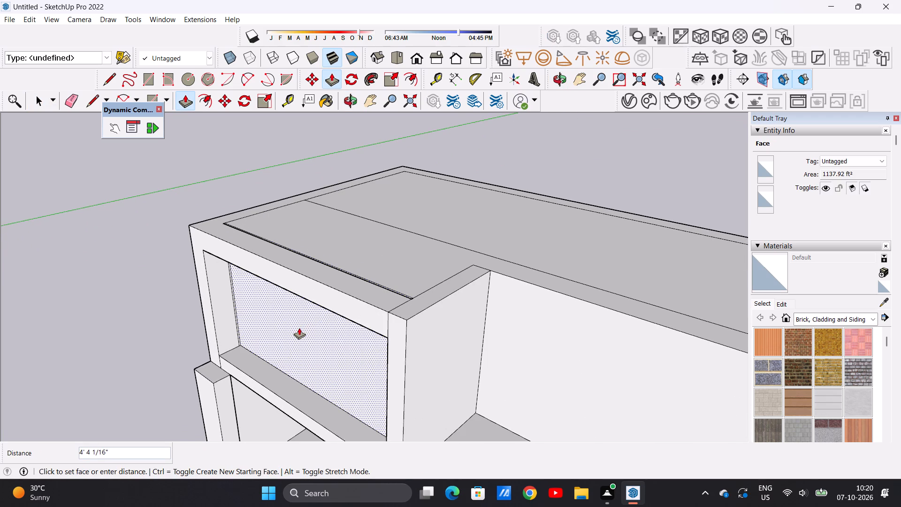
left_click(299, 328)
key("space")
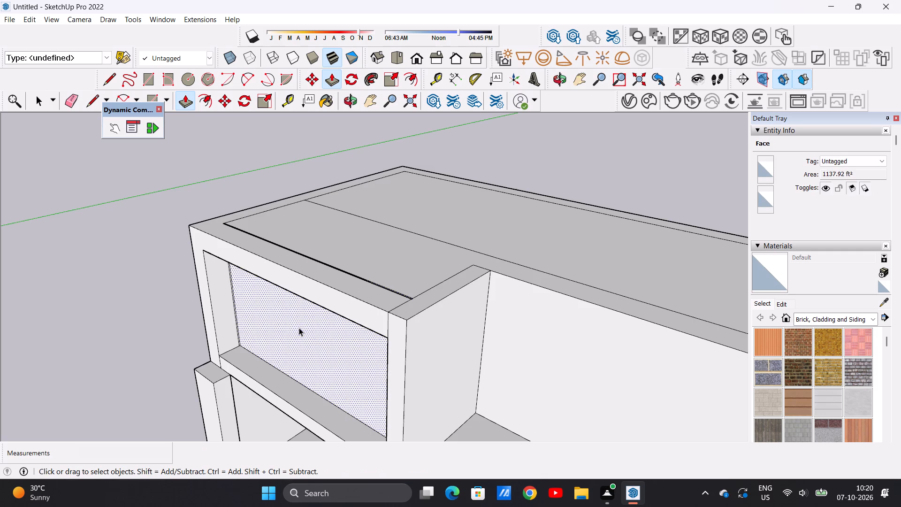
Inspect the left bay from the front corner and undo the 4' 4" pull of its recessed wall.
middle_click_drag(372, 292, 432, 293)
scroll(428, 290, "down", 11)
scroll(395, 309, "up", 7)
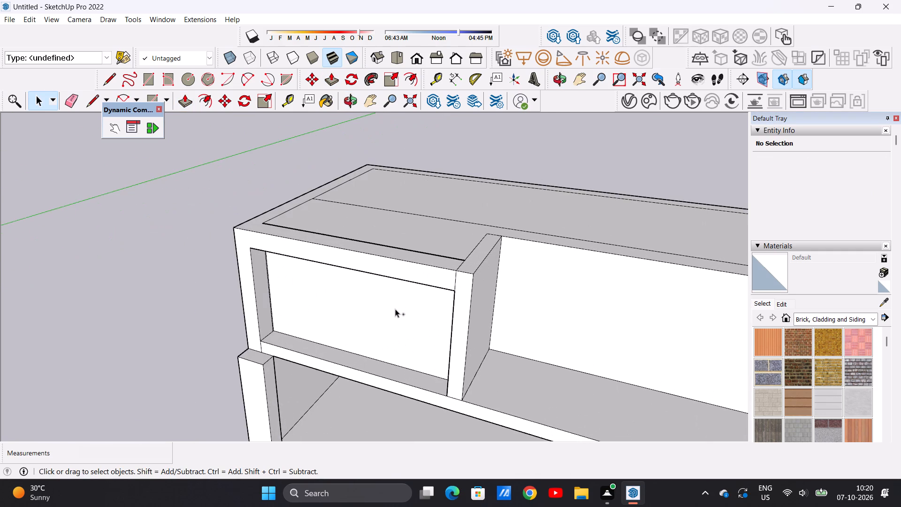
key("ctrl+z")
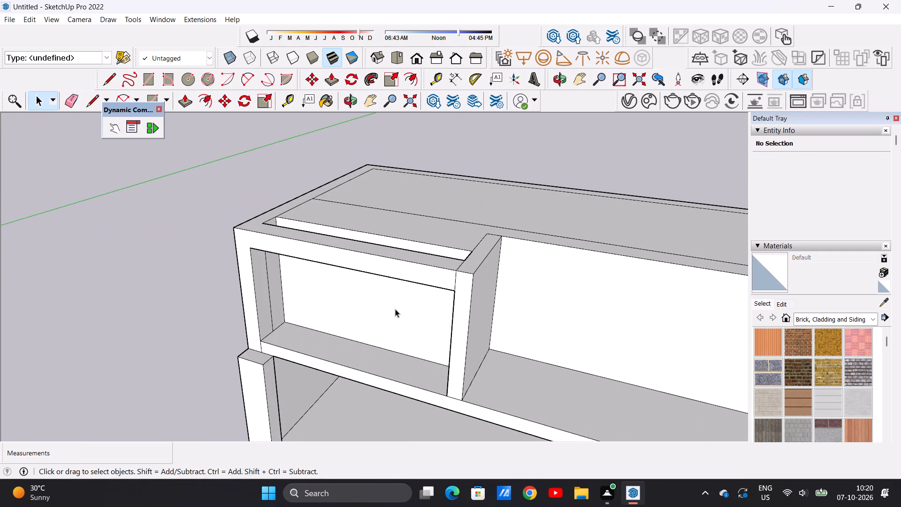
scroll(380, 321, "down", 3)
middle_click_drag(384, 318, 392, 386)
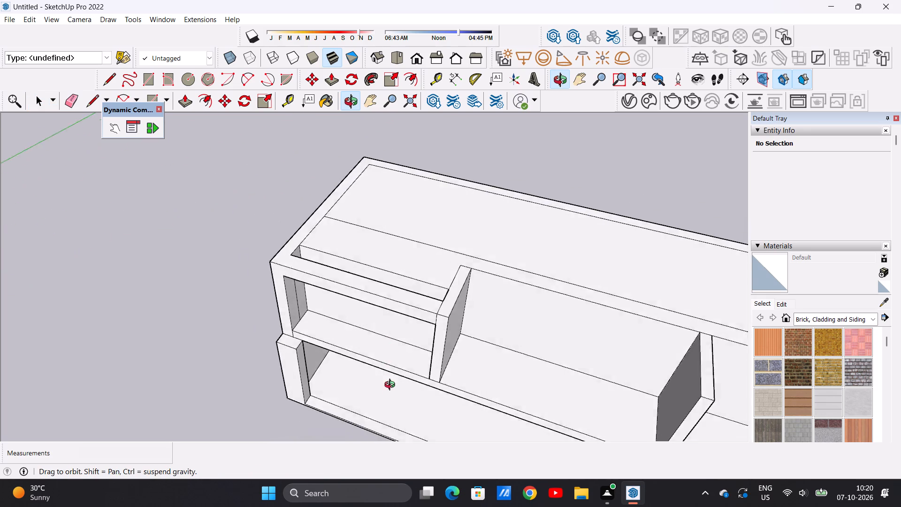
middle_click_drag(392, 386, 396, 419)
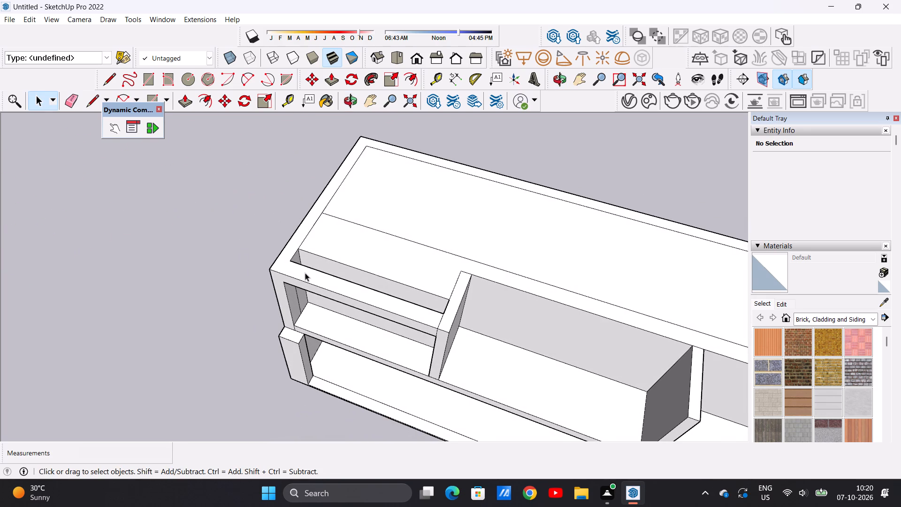
Examine the gap between the left bay's top beam and its recessed wall from above and from both front corners.
middle_click_drag(292, 264, 475, 310)
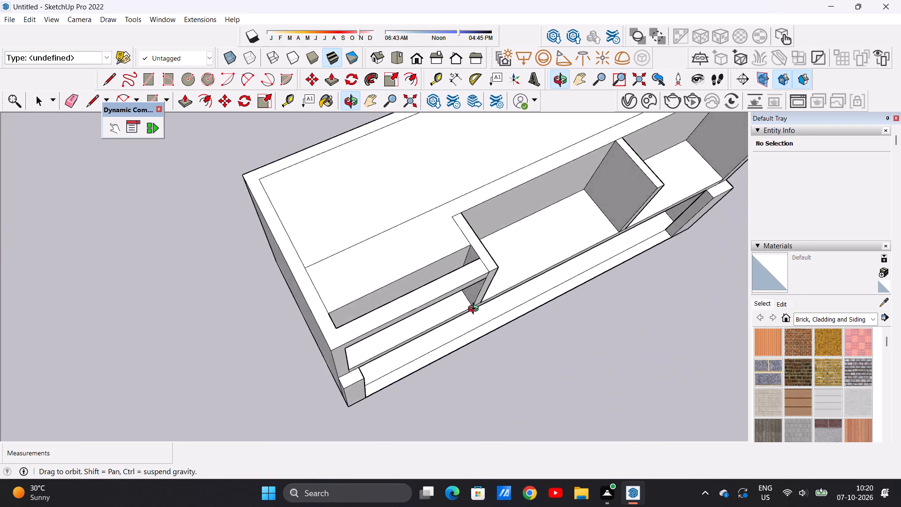
middle_click_drag(475, 310, 465, 300)
middle_click_drag(443, 285, 351, 268)
middle_click_drag(348, 275, 364, 356)
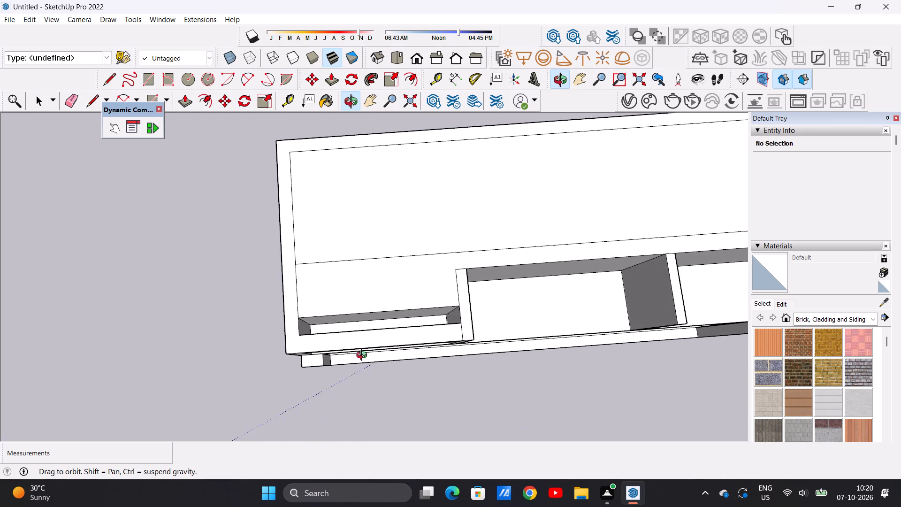
middle_click_drag(364, 356, 364, 357)
middle_click_drag(364, 357, 363, 288)
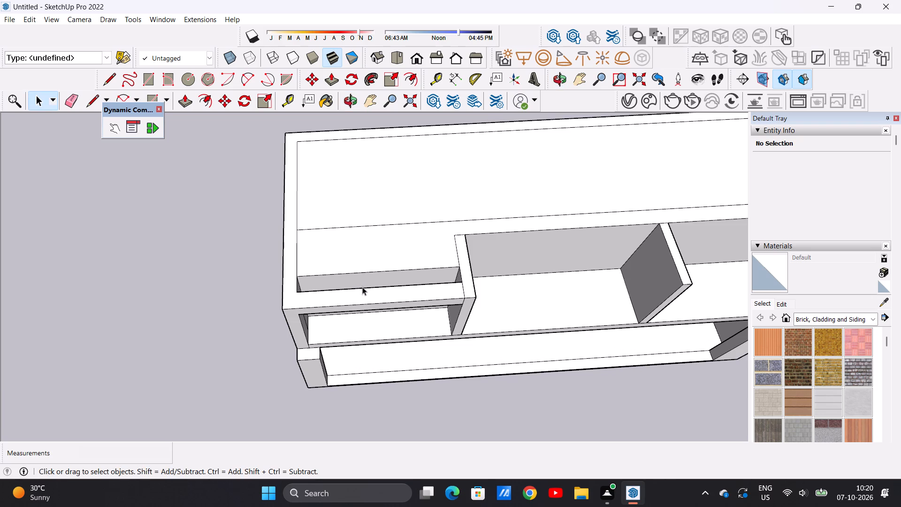
scroll(362, 286, "down", 11)
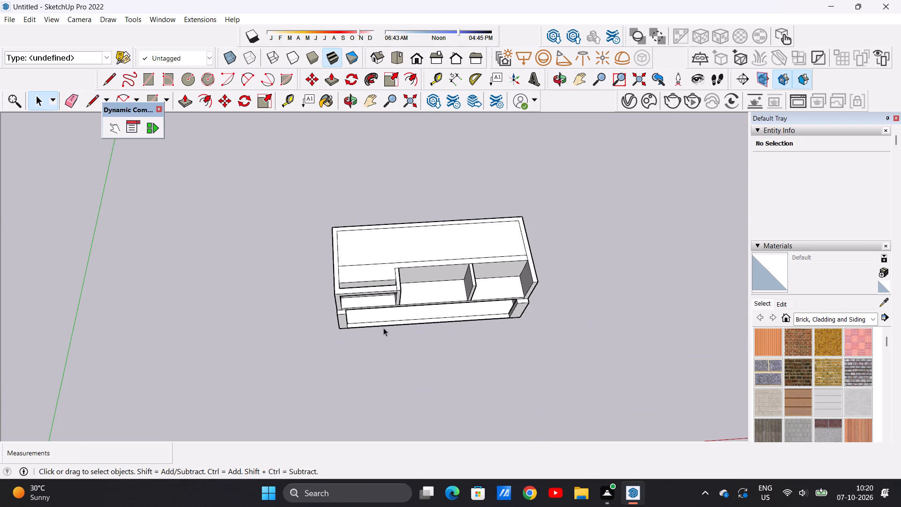
middle_click_drag(382, 327, 282, 300)
scroll(382, 264, "up", 4)
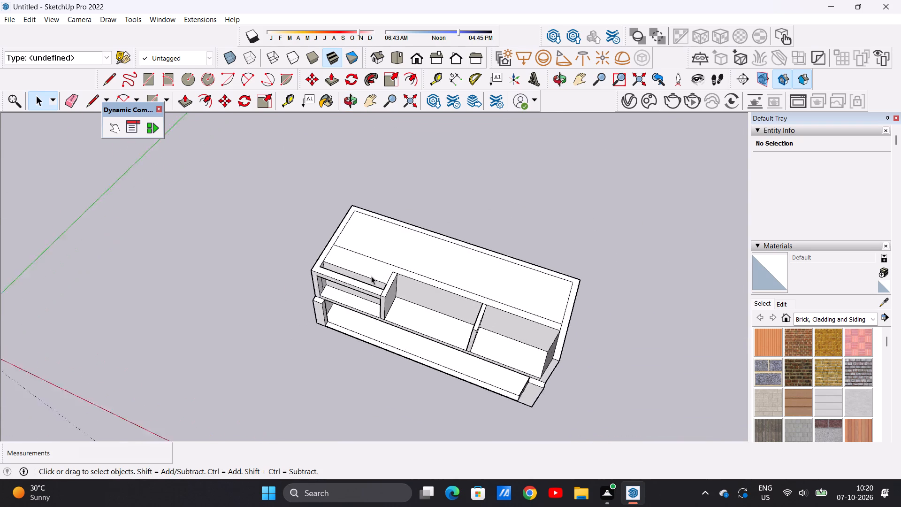
scroll(371, 276, "up", 11)
scroll(376, 265, "down", 7)
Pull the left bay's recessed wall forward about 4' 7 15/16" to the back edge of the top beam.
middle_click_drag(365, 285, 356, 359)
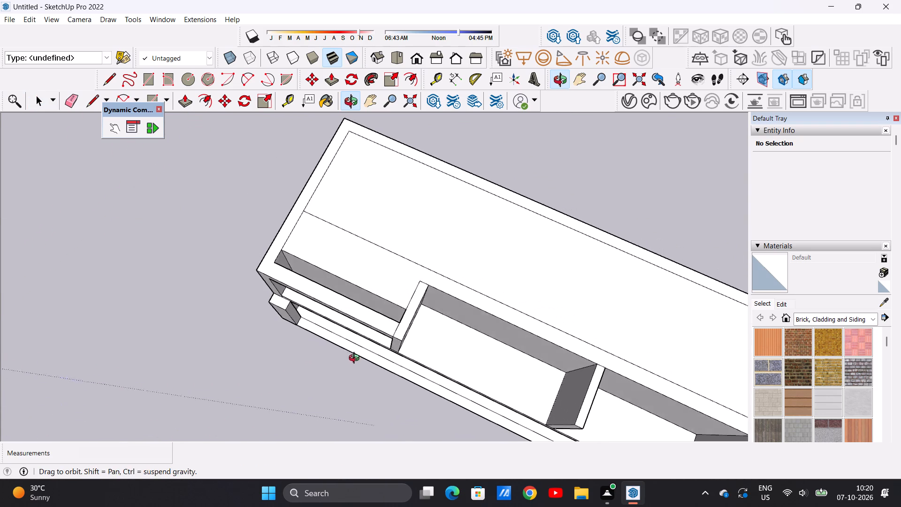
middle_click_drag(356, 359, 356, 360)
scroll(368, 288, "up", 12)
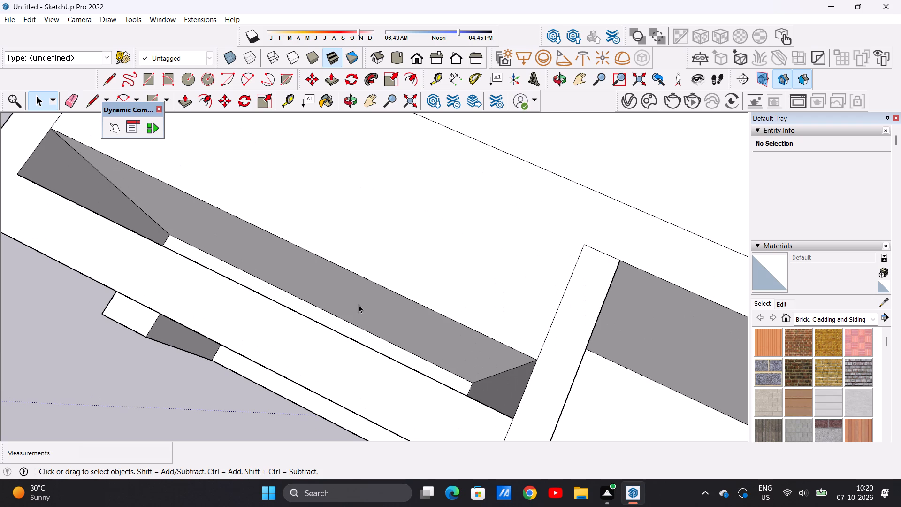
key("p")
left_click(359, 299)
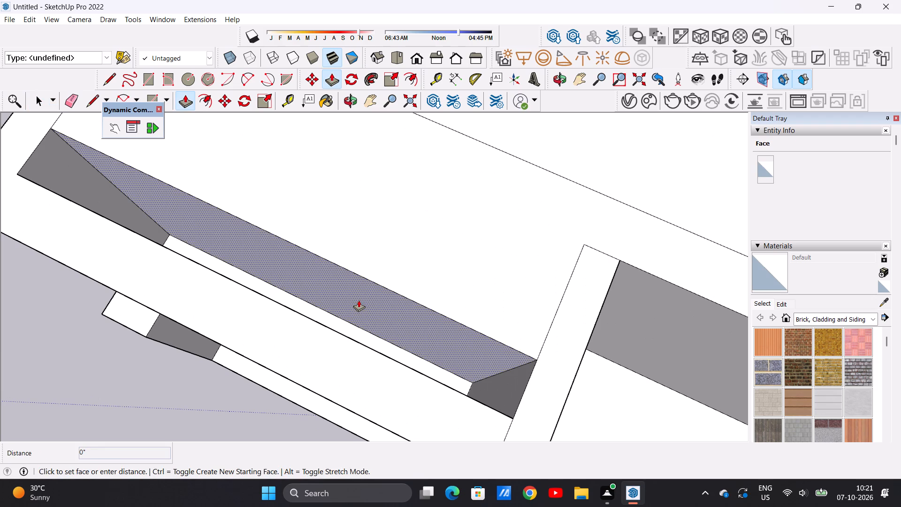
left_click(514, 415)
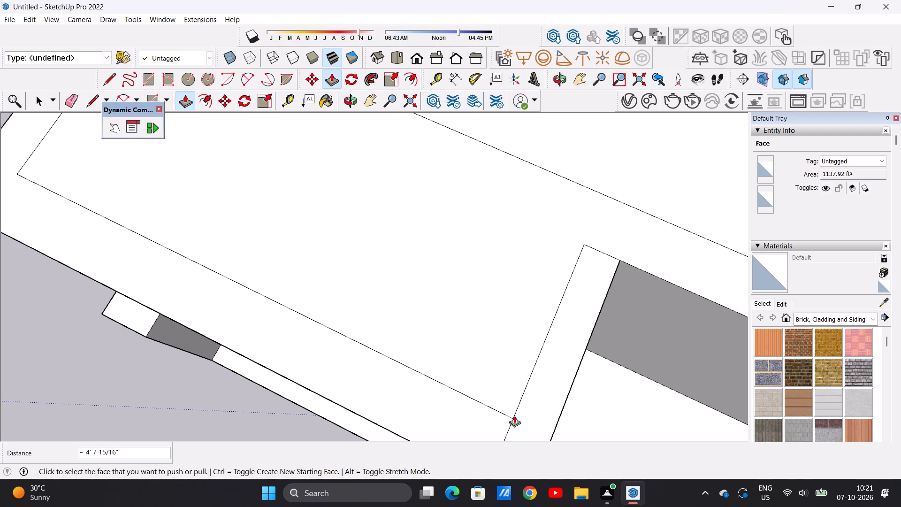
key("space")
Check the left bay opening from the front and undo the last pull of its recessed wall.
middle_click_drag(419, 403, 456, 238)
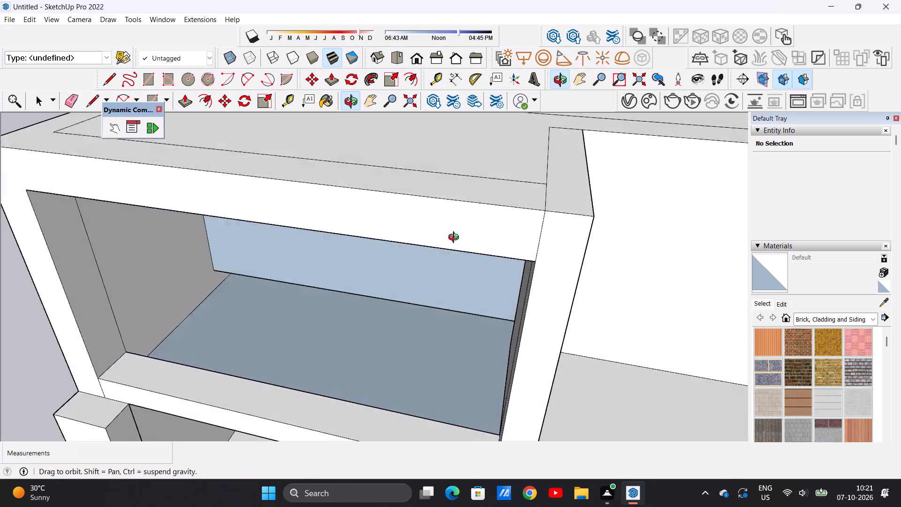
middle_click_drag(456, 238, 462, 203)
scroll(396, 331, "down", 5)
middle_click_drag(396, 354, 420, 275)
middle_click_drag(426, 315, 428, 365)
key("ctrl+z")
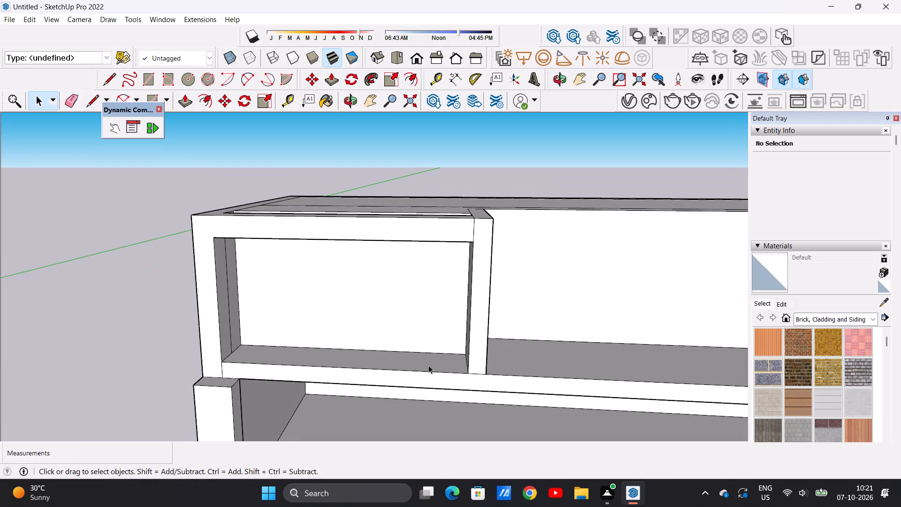
Examine the left bay's beam, recessed wall and the open gap at roof level from above and from the front.
middle_click_drag(363, 316, 388, 420)
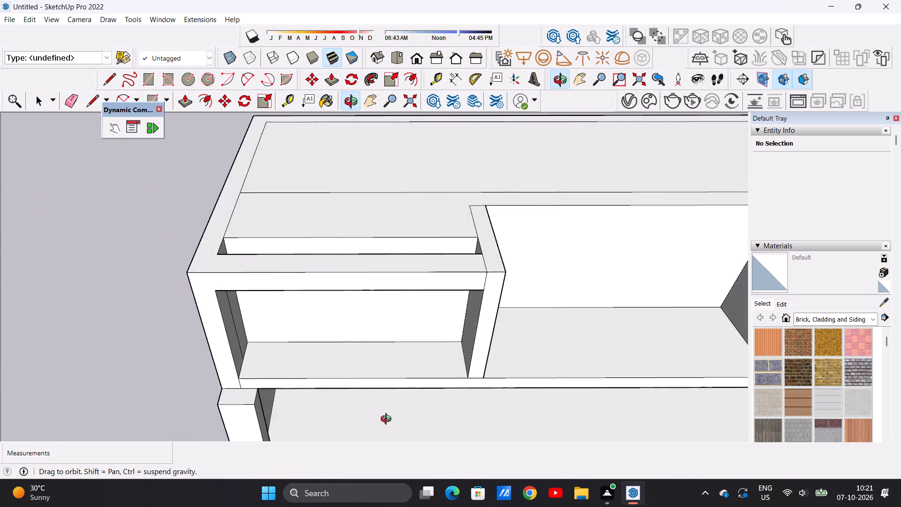
middle_click_drag(388, 420, 360, 456)
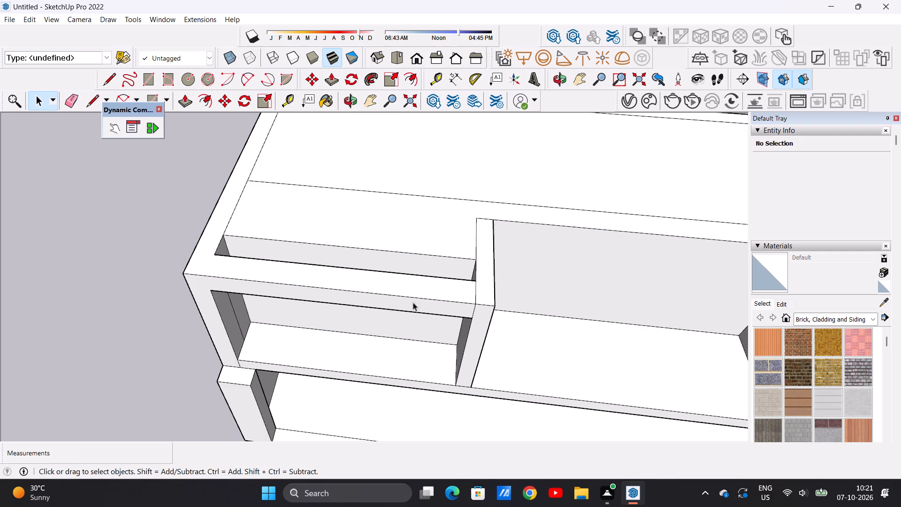
scroll(420, 266, "up", 3)
scroll(420, 266, "down", 3)
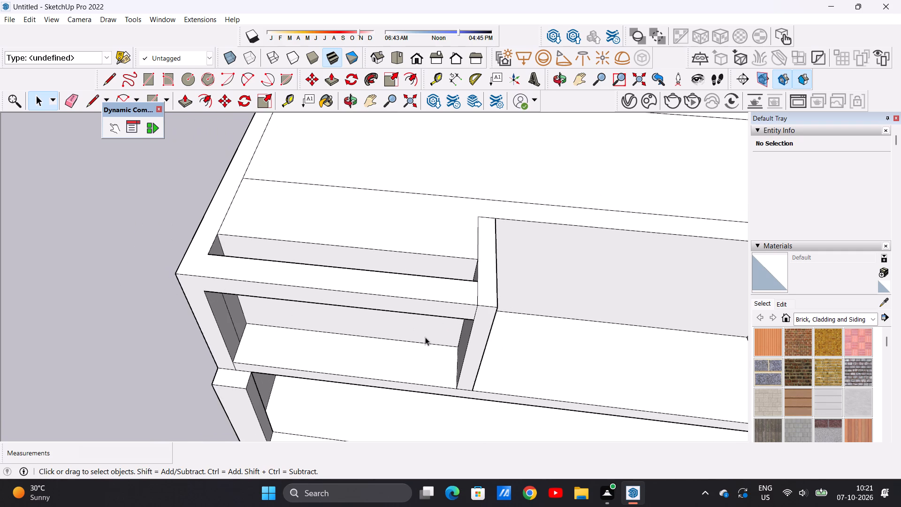
middle_click_drag(425, 345, 434, 255)
scroll(355, 319, "down", 2)
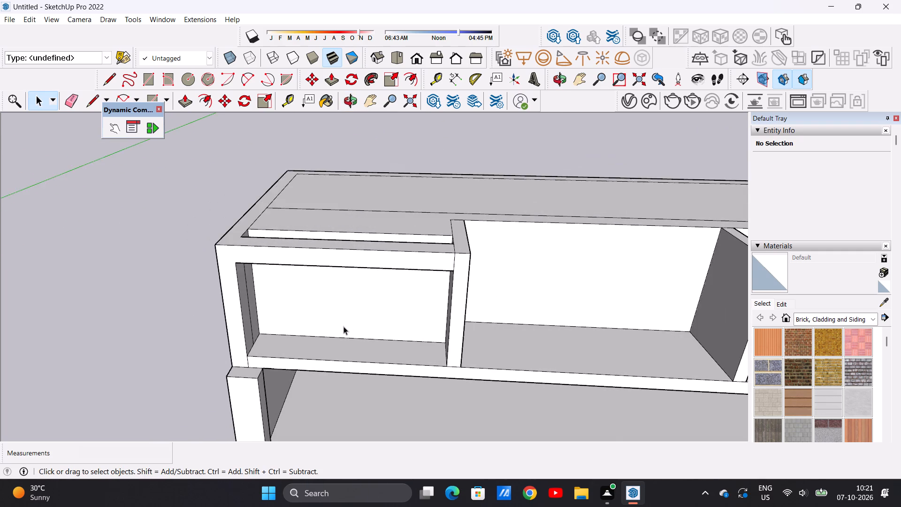
scroll(344, 326, "down", 8)
scroll(389, 330, "up", 5)
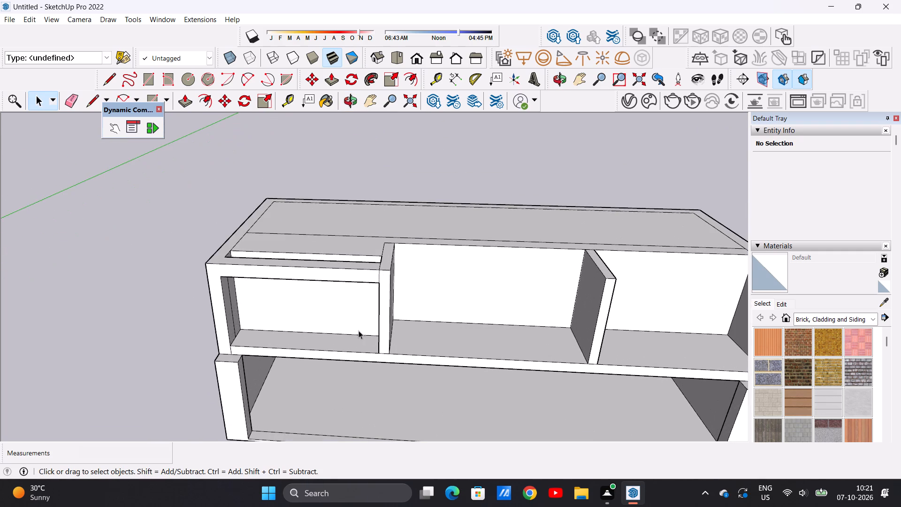
middle_click_drag(359, 330, 351, 357)
scroll(327, 269, "up", 6)
scroll(323, 280, "down", 5)
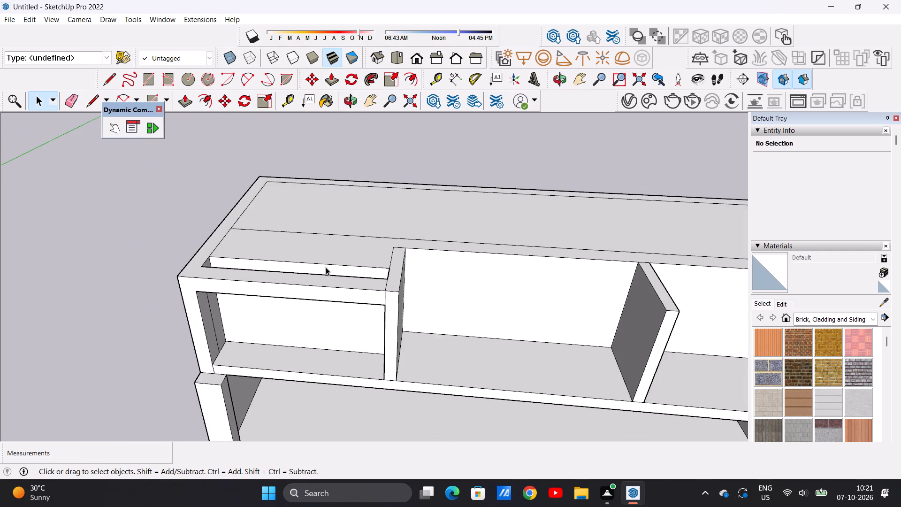
Close the roof gap behind the left bay's beam with a rectangle about 43' 6 1/16" by 4' 7 15/16".
middle_click_drag(327, 275, 350, 378)
scroll(350, 378, "up", 2)
key("r")
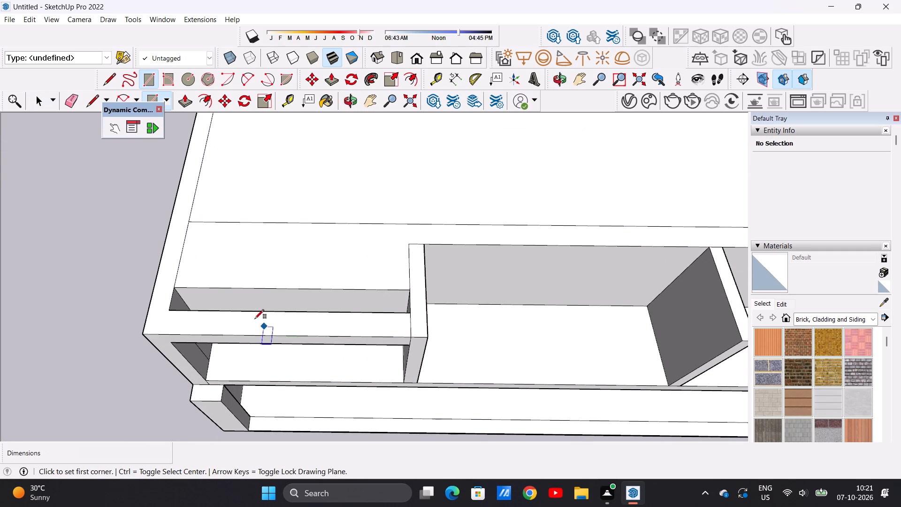
scroll(141, 292, "up", 6)
left_click(225, 346)
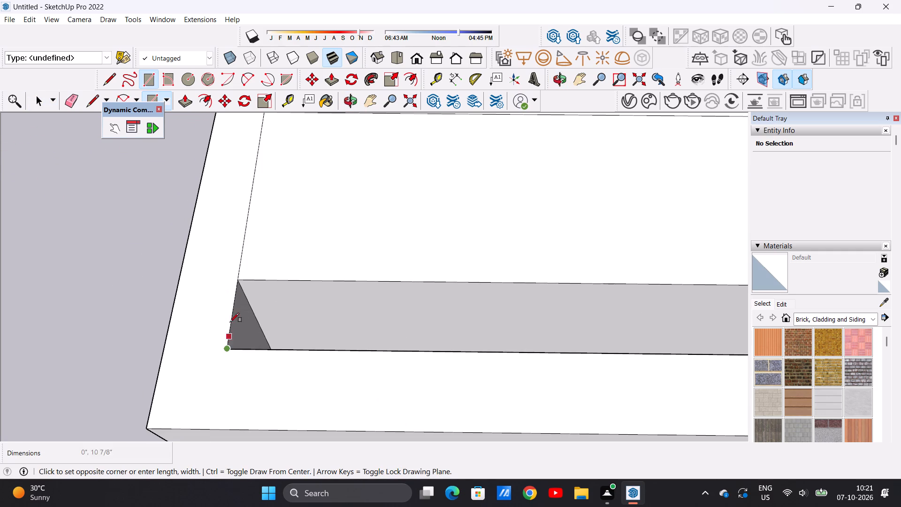
left_click(240, 280)
scroll(271, 290, "down", 7)
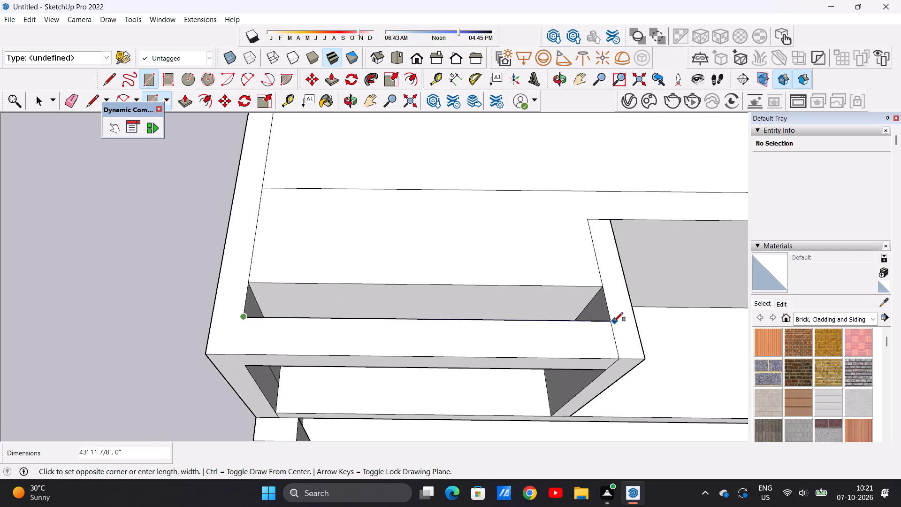
left_click(611, 322)
left_click(604, 283)
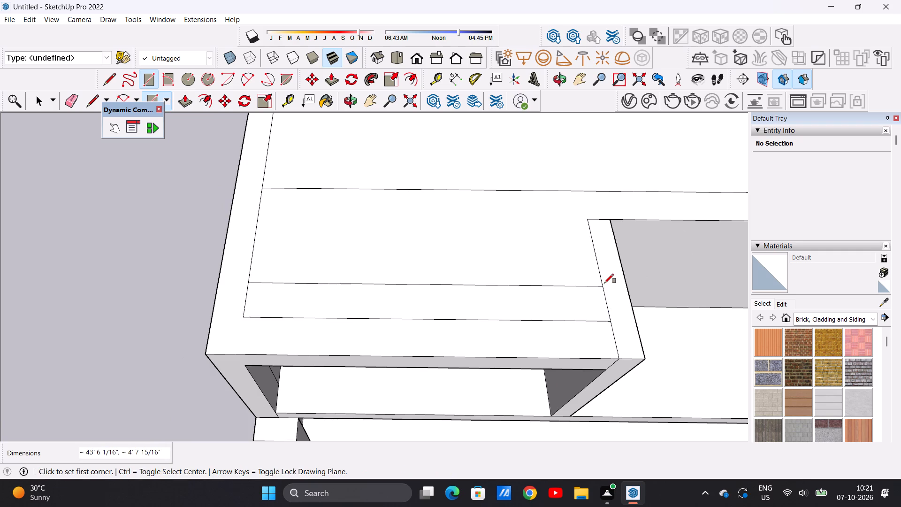
key("space")
Push the left bay's recessed wall farther back from the front opening.
scroll(389, 355, "down", 14)
middle_click_drag(339, 387, 336, 382)
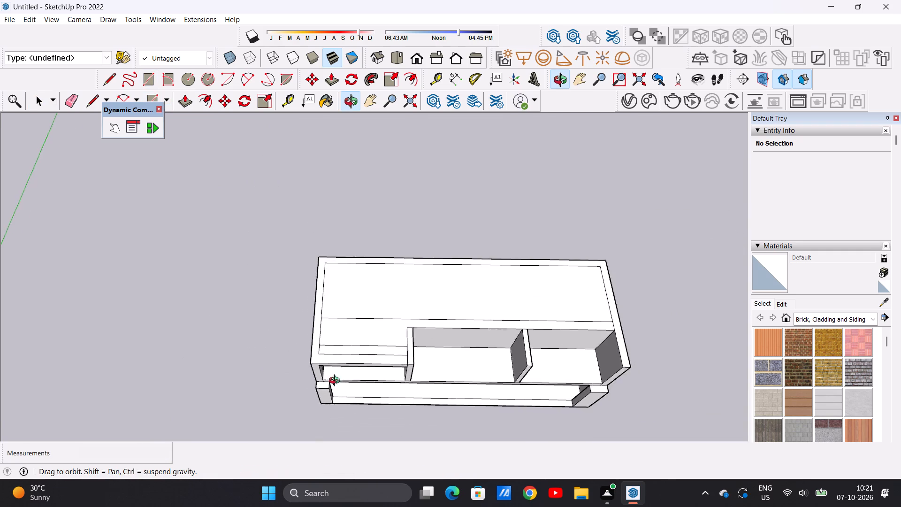
middle_click_drag(336, 382, 353, 204)
scroll(374, 298, "up", 2)
middle_click_drag(376, 327, 377, 304)
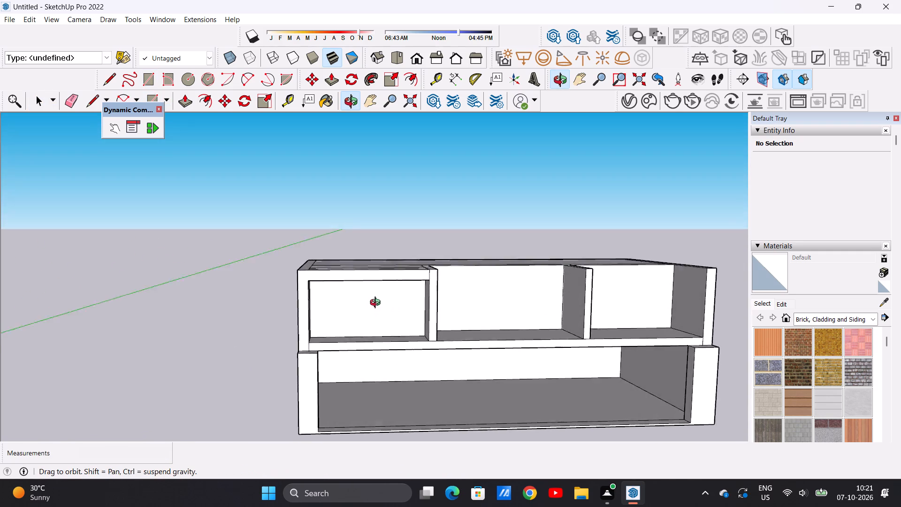
middle_click_drag(377, 304, 376, 295)
scroll(376, 295, "up", 3)
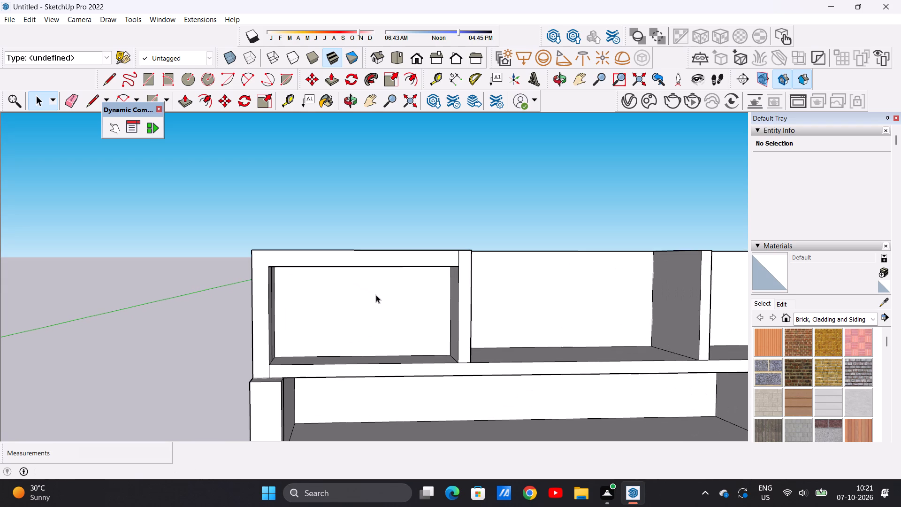
scroll(376, 295, "up", 3)
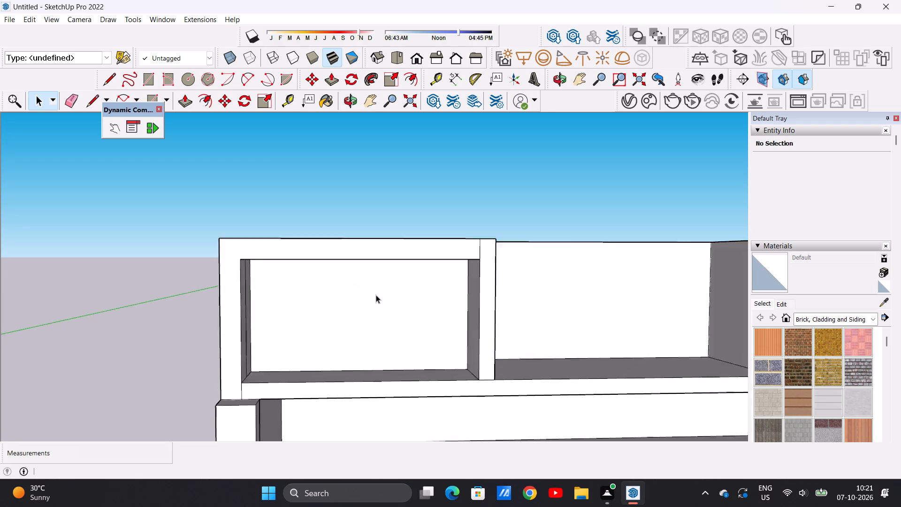
scroll(376, 295, "up", 4)
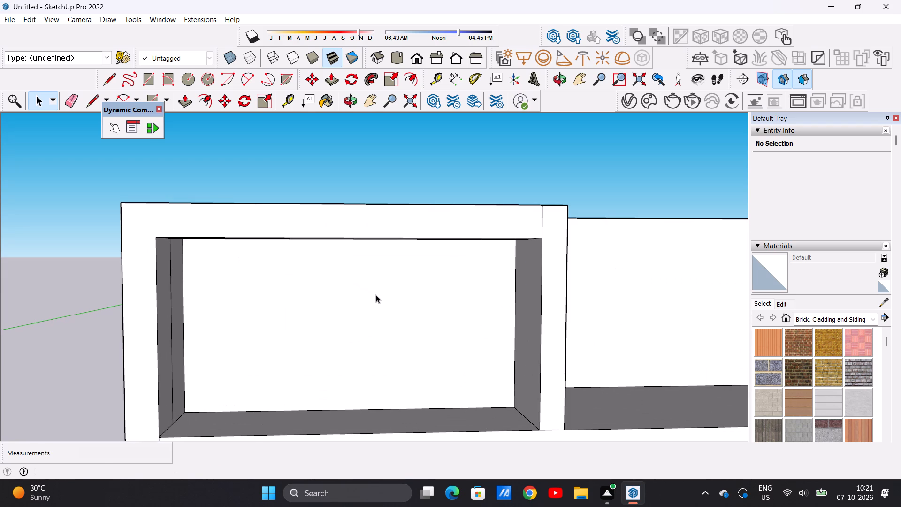
key("p")
left_click(374, 324)
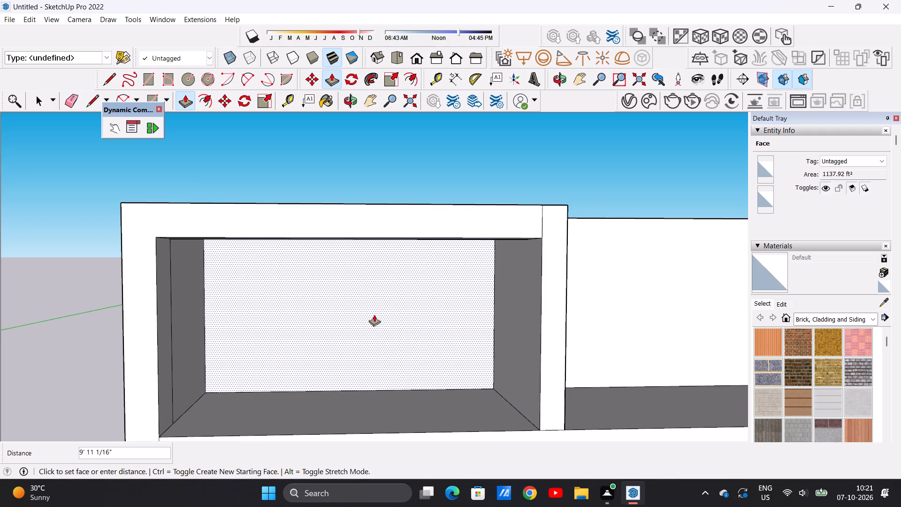
left_click(373, 319)
key("space")
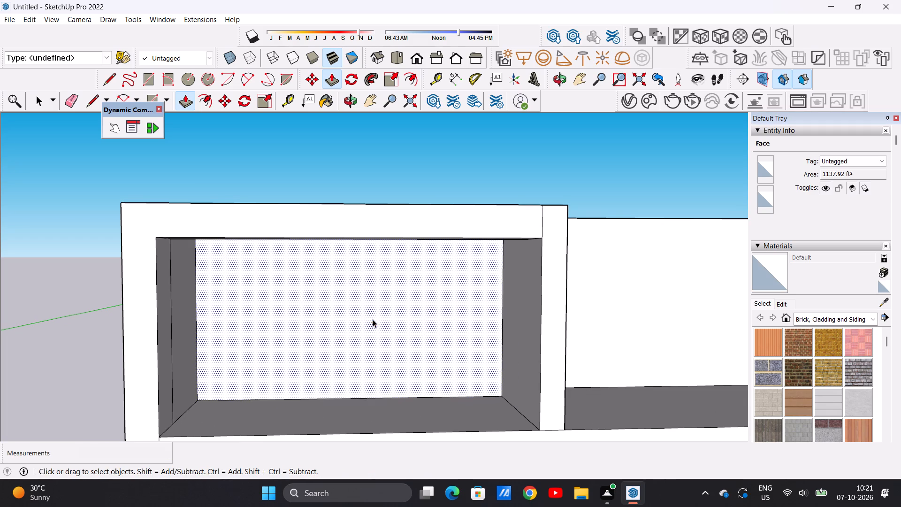
Examine the left bay's recessed wall, side walls and beam underside from the front and from below.
scroll(456, 327, "up", 2)
middle_click_drag(444, 331, 446, 315)
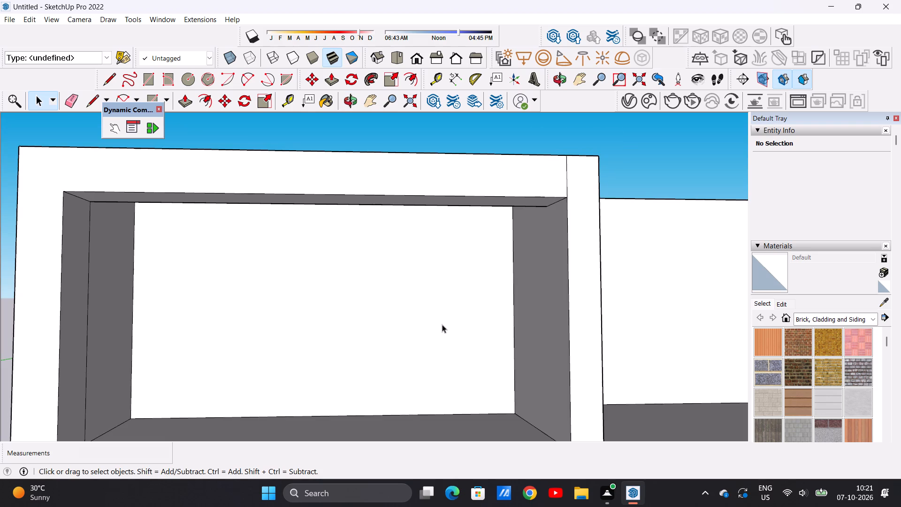
scroll(442, 324, "up", 1)
key("r")
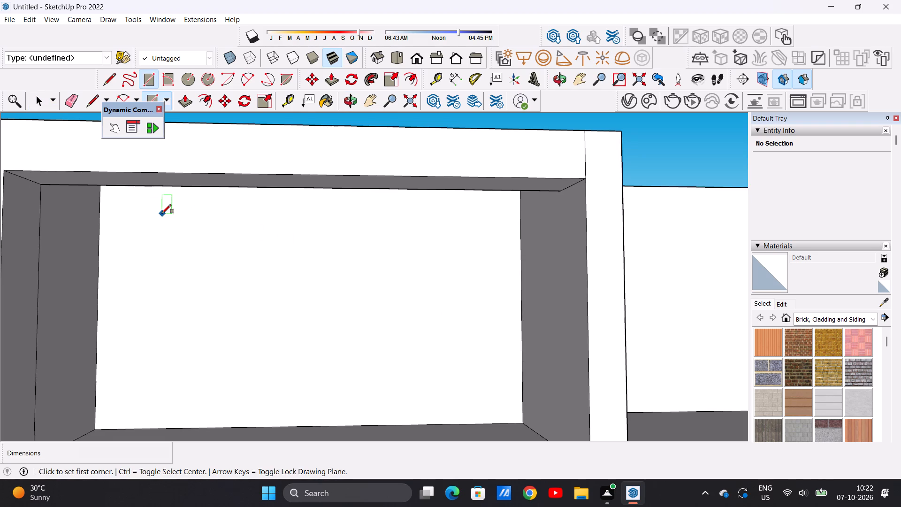
key("space")
key("r")
scroll(162, 214, "down", 7)
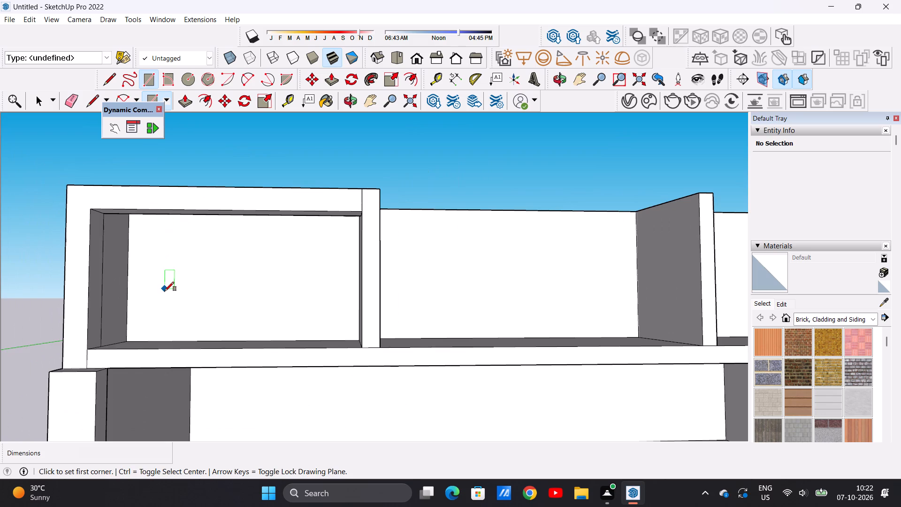
middle_click_drag(148, 303, 148, 260)
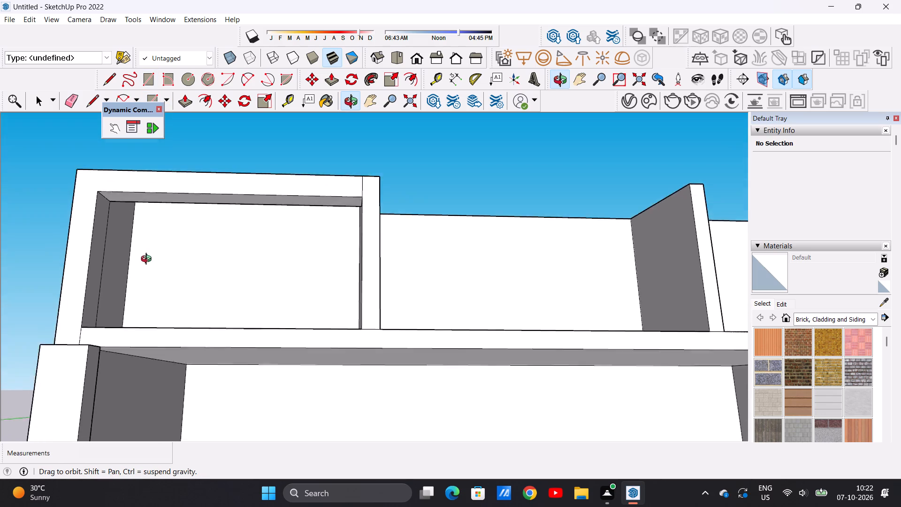
middle_click_drag(148, 260, 148, 252)
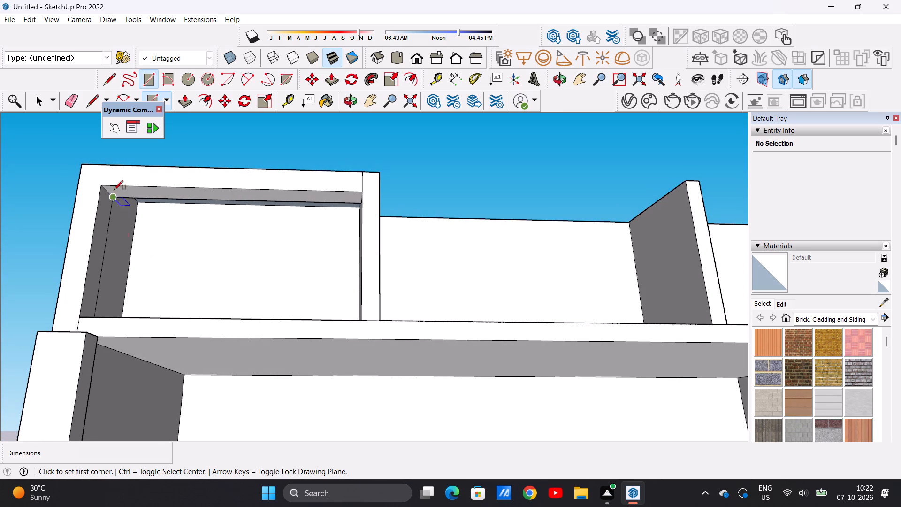
scroll(122, 200, "up", 5)
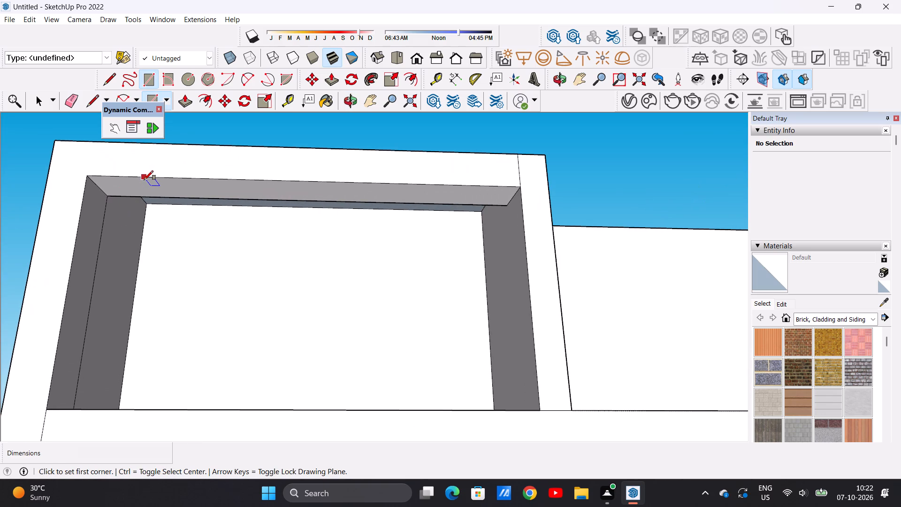
scroll(145, 239, "down", 1)
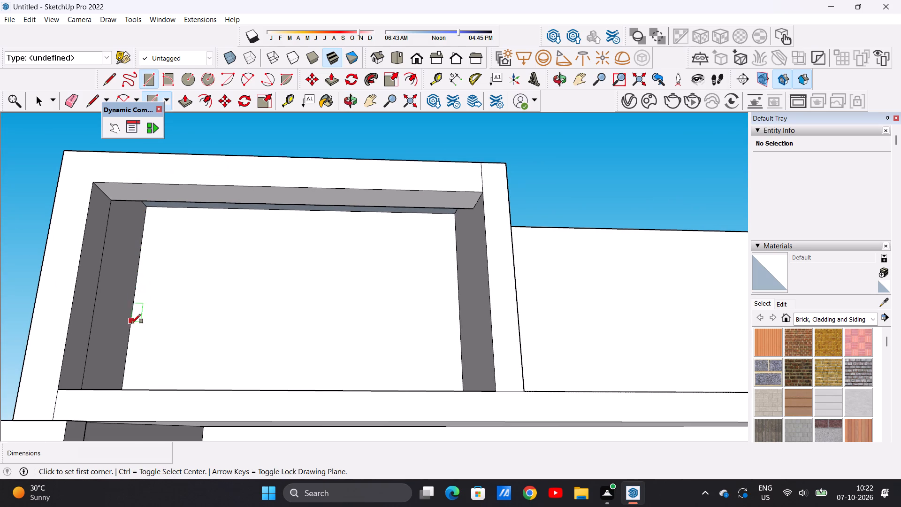
Examine the roof over the left bay and the three front bays from above.
middle_click_drag(129, 330, 147, 423)
scroll(168, 384, "down", 5)
middle_click_drag(157, 388, 149, 414)
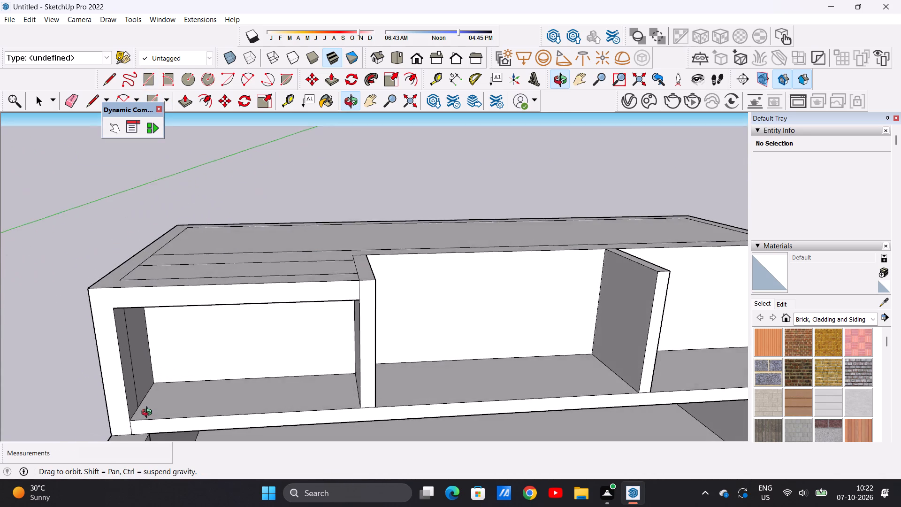
middle_click_drag(149, 414, 147, 427)
scroll(197, 385, "down", 5)
middle_click_drag(223, 395, 205, 430)
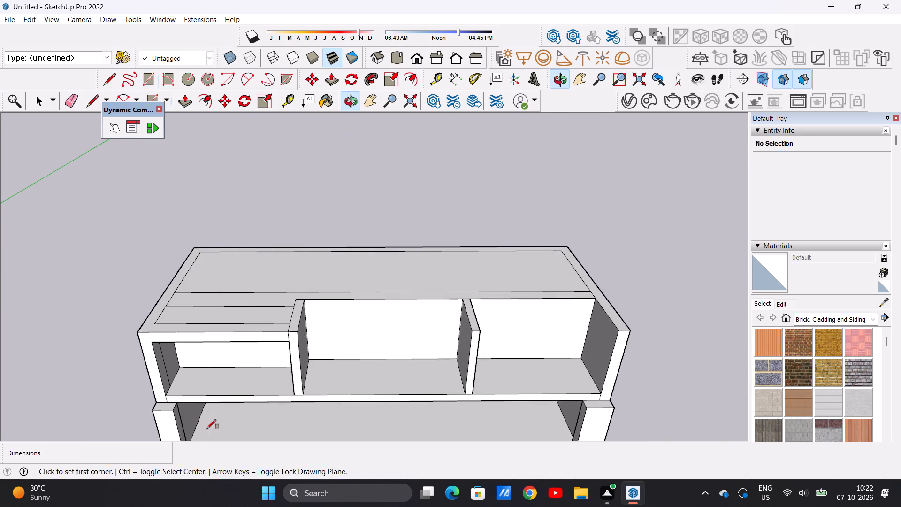
middle_click_drag(217, 428, 249, 427)
scroll(213, 414, "up", 6)
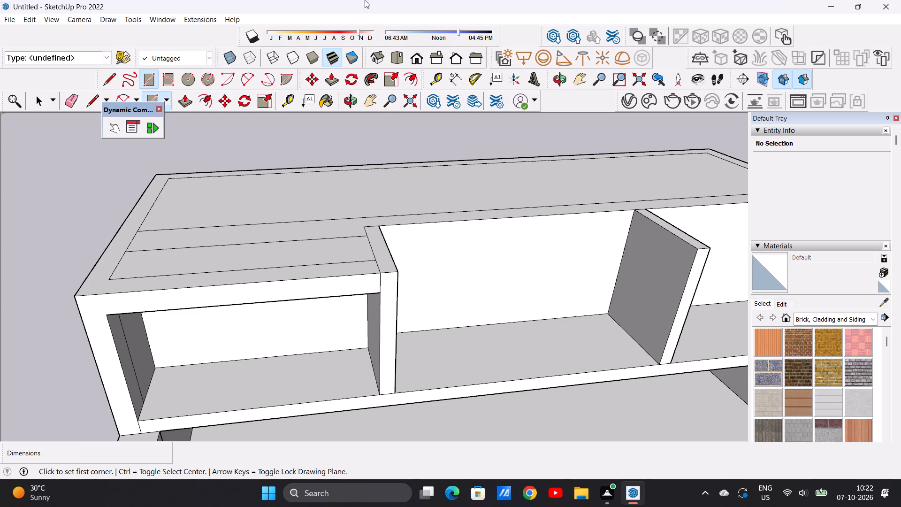
scroll(300, 246, "down", 7)
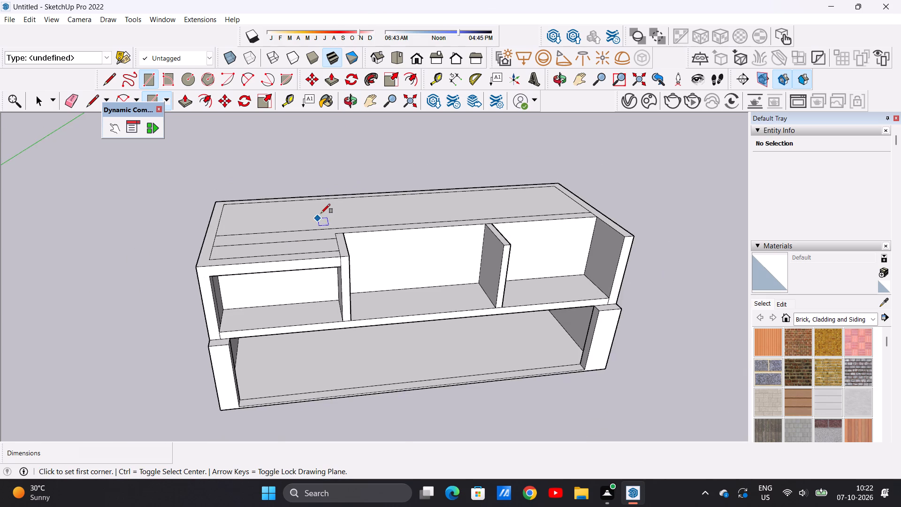
scroll(320, 213, "up", 2)
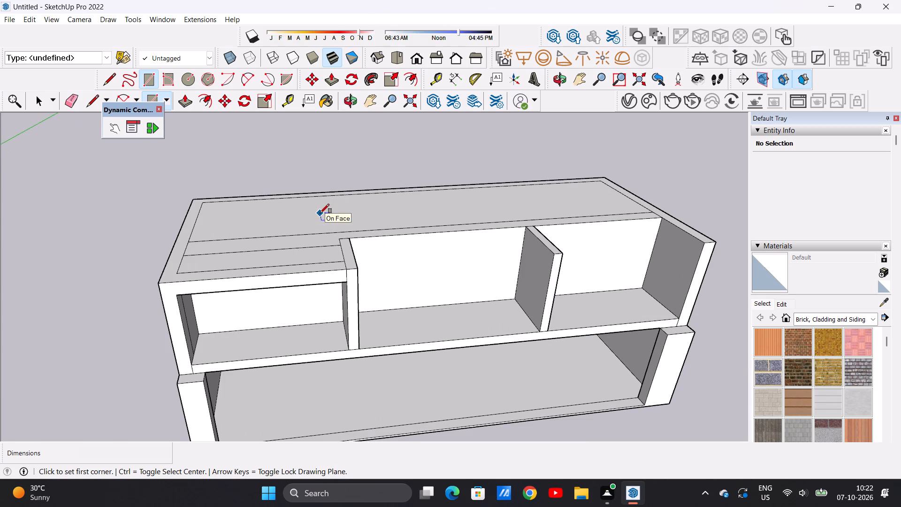
scroll(320, 213, "down", 2)
Draw a rectangle about 4' 7 15/16" by 3' 8 13/16" on the left bay's floor, in the front corner beside the outer wall.
scroll(259, 325, "up", 3)
middle_click_drag(263, 304, 255, 277)
scroll(218, 306, "up", 9)
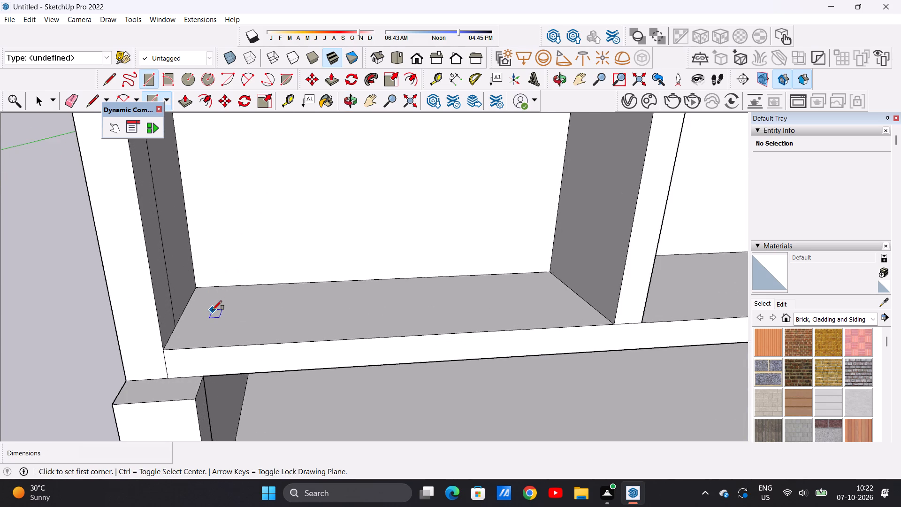
scroll(213, 310, "up", 1)
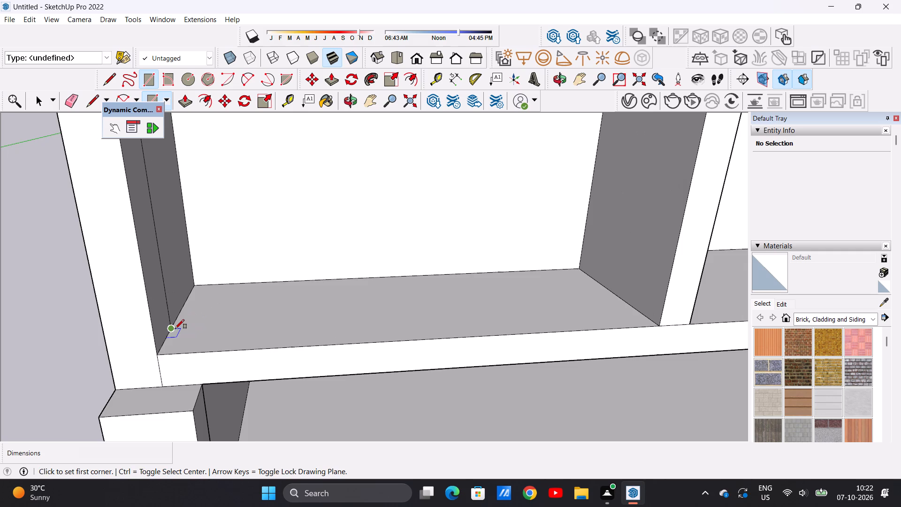
scroll(189, 330, "up", 6)
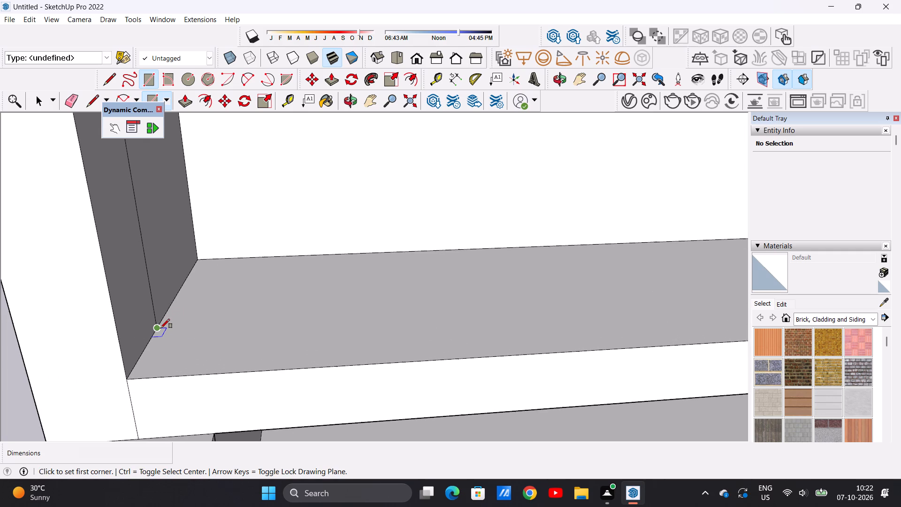
left_click(160, 328)
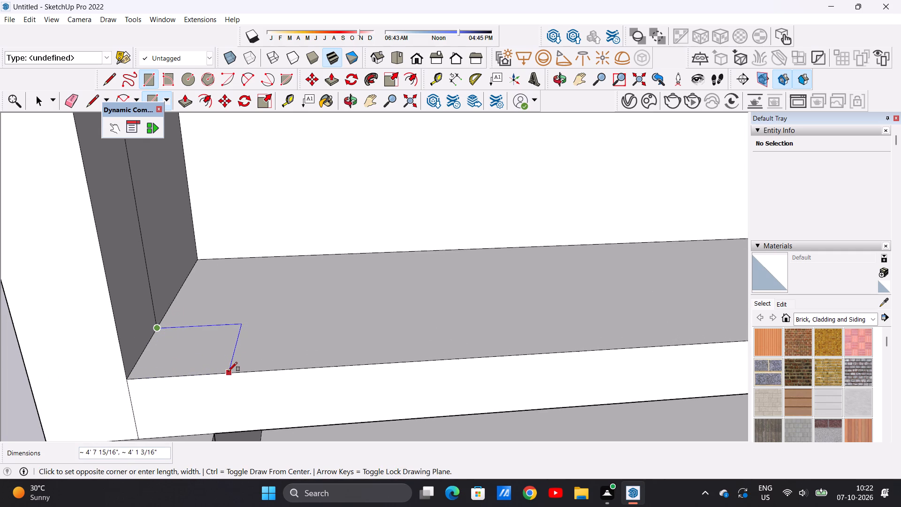
left_click(220, 372)
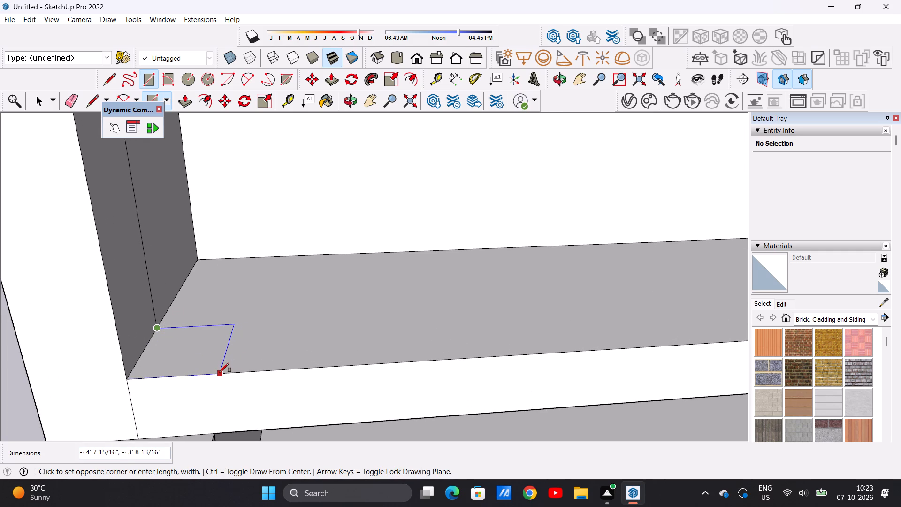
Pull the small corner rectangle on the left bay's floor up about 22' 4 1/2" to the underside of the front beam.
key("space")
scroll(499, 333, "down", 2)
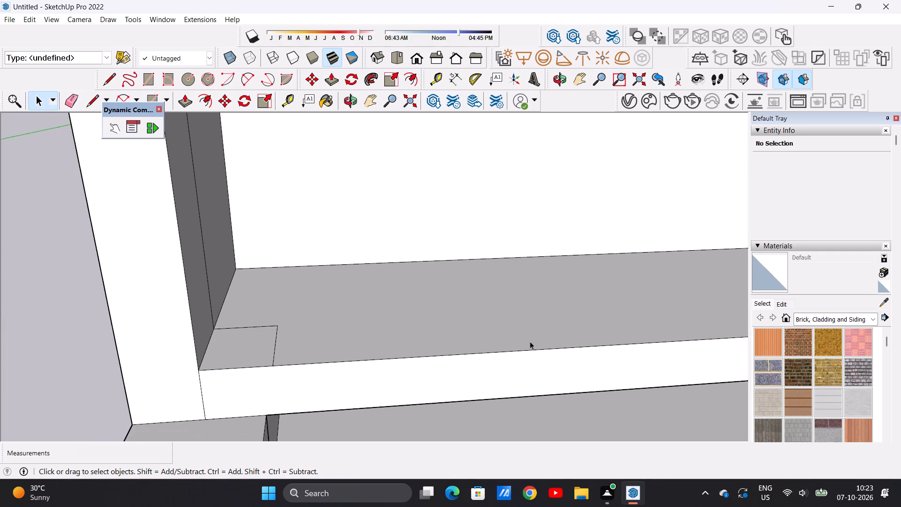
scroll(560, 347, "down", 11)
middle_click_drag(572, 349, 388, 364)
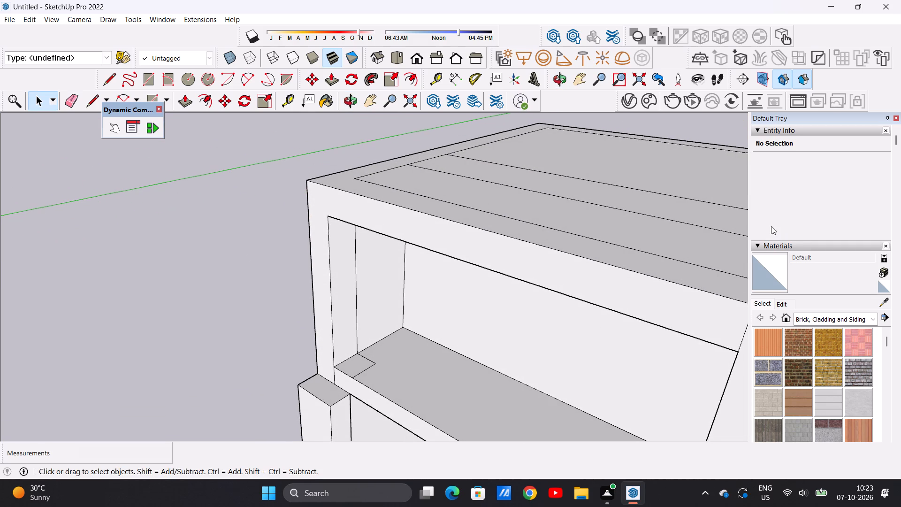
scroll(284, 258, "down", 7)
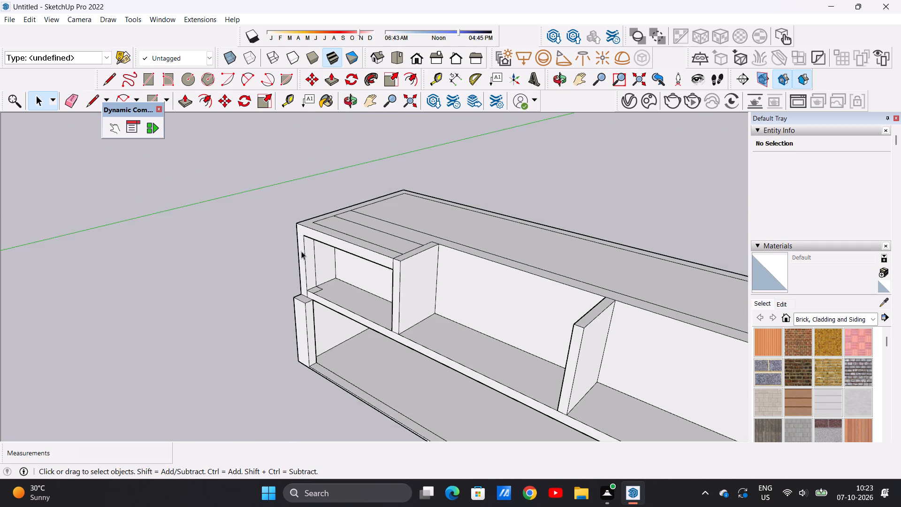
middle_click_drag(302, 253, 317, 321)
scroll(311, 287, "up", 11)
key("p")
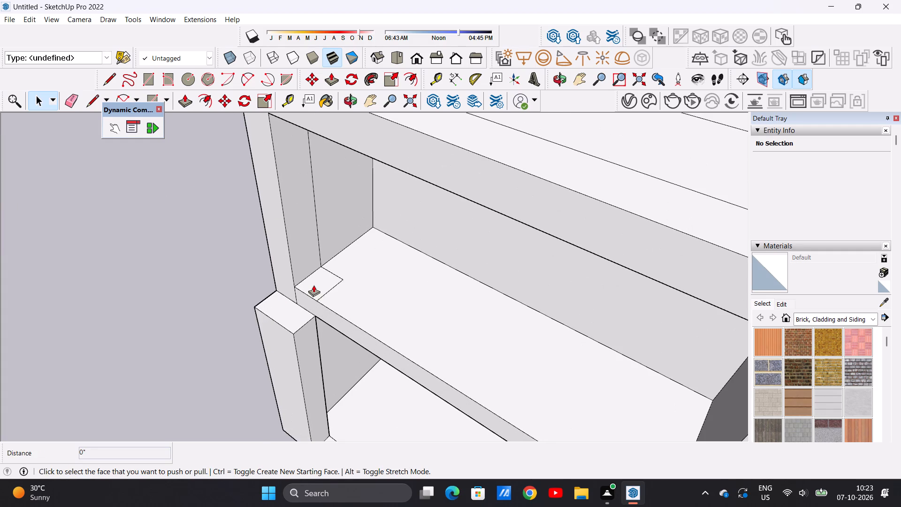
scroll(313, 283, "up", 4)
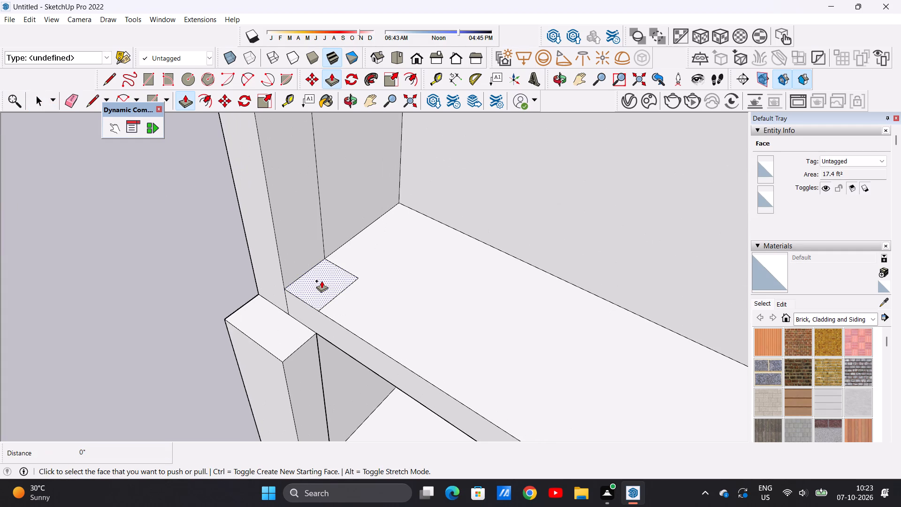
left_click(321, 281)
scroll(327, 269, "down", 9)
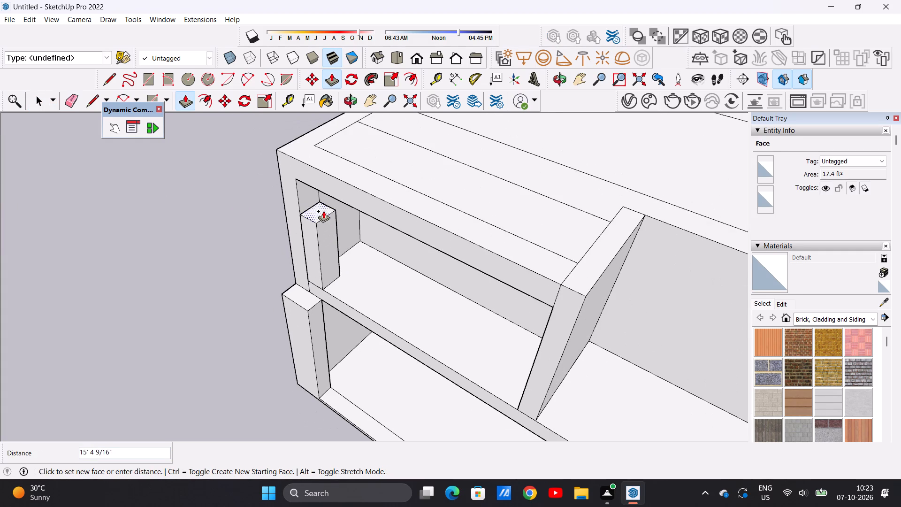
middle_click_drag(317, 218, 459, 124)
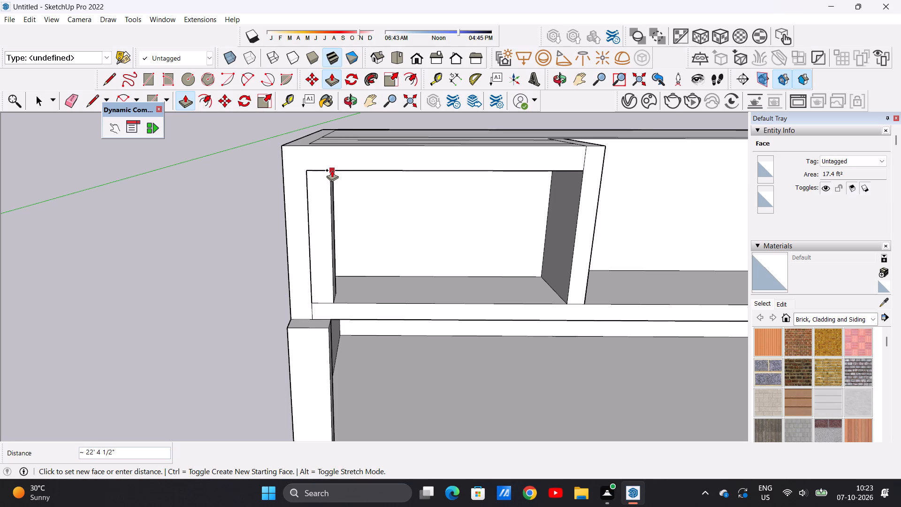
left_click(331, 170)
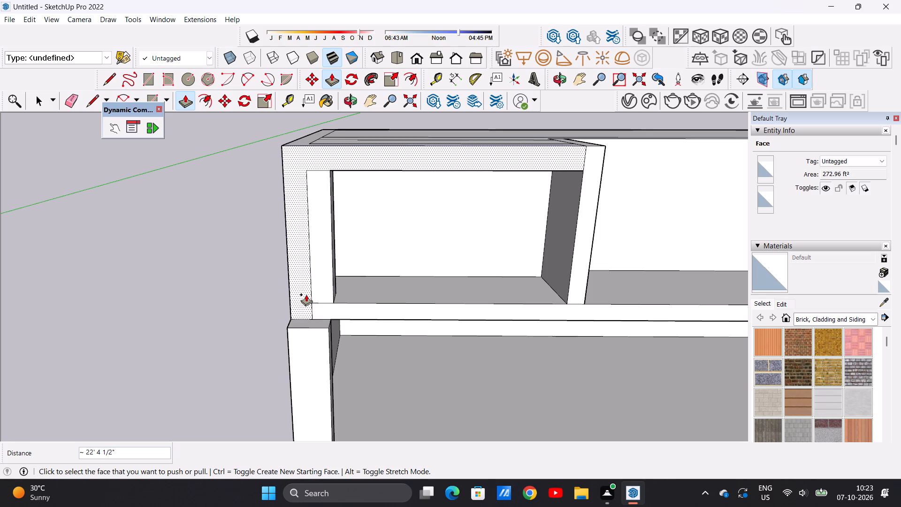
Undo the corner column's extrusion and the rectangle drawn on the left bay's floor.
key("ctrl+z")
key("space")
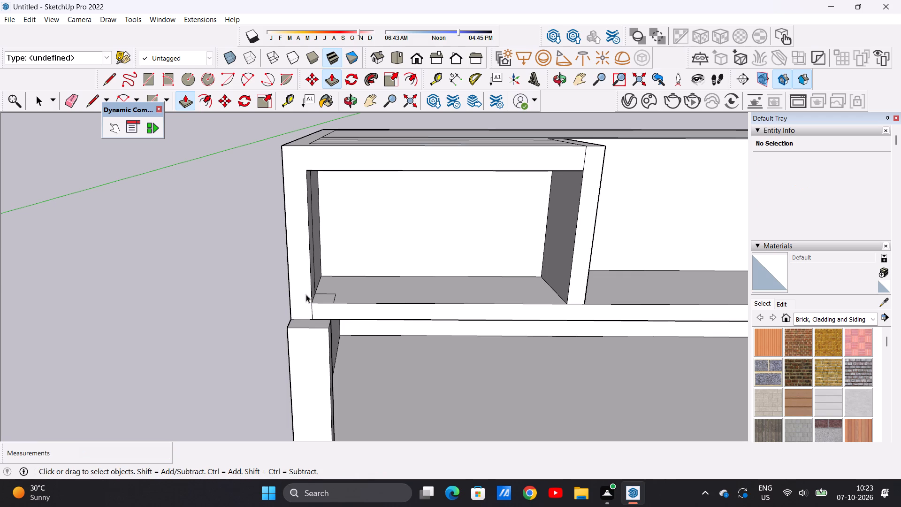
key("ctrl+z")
Draw a rectangle about 13' 8" wide by 14' 10" tall on the left bay's recessed wall, near its upper outer corner.
scroll(318, 284, "down", 2)
scroll(409, 252, "up", 4)
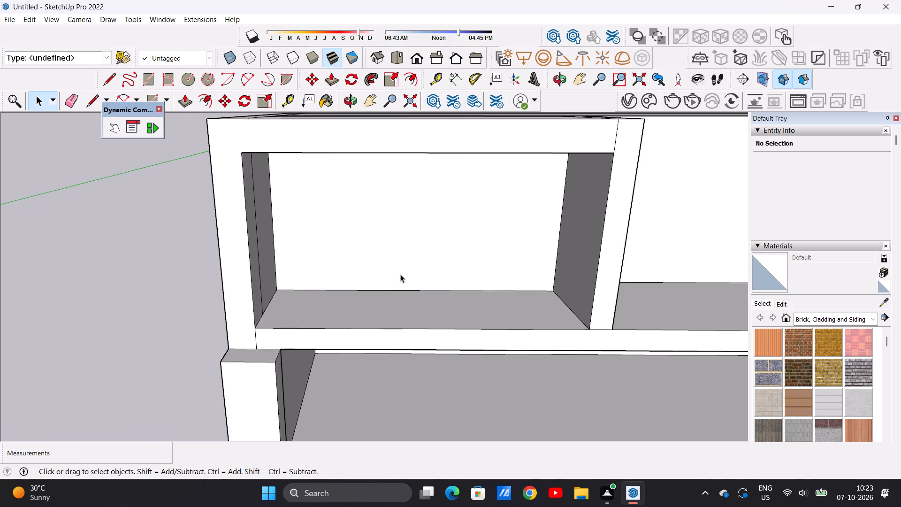
middle_click_drag(399, 274, 408, 243)
scroll(346, 304, "down", 7)
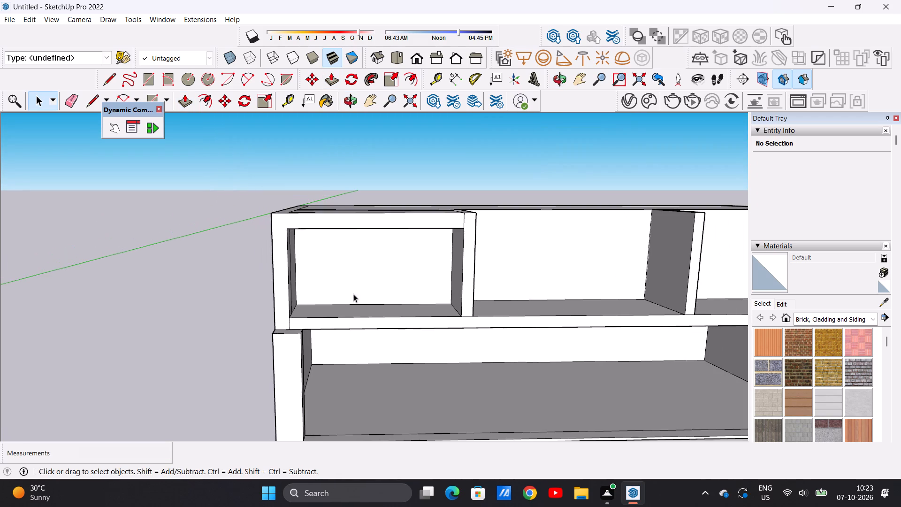
scroll(403, 247, "up", 7)
middle_click_drag(396, 298, 395, 264)
scroll(394, 264, "up", 1)
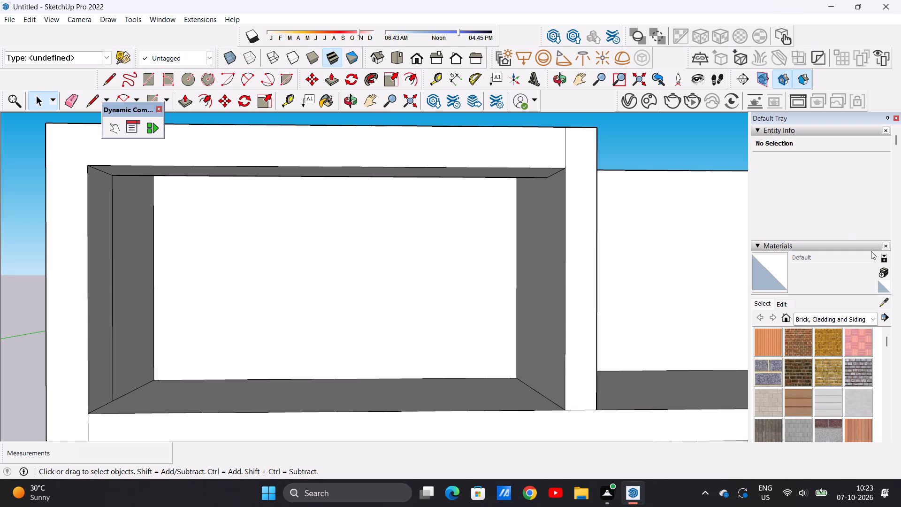
scroll(270, 262, "down", 1)
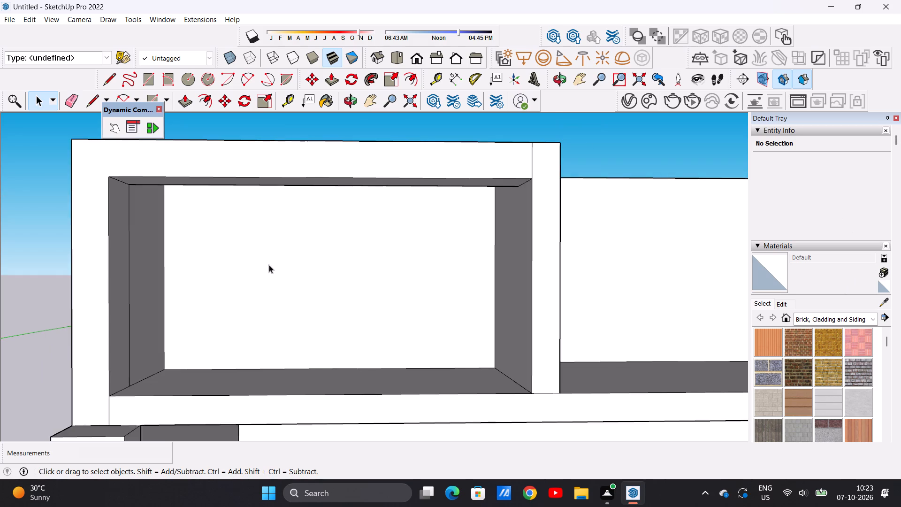
scroll(241, 268, "up", 1)
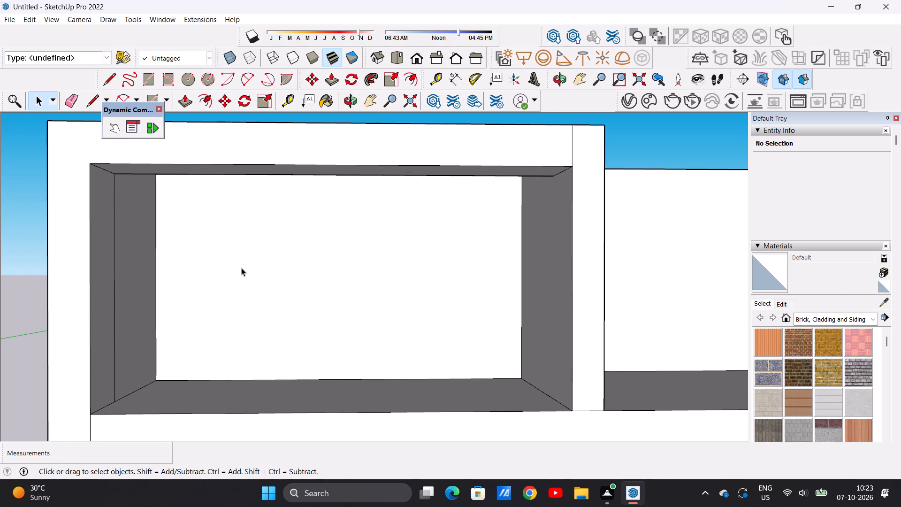
key("r")
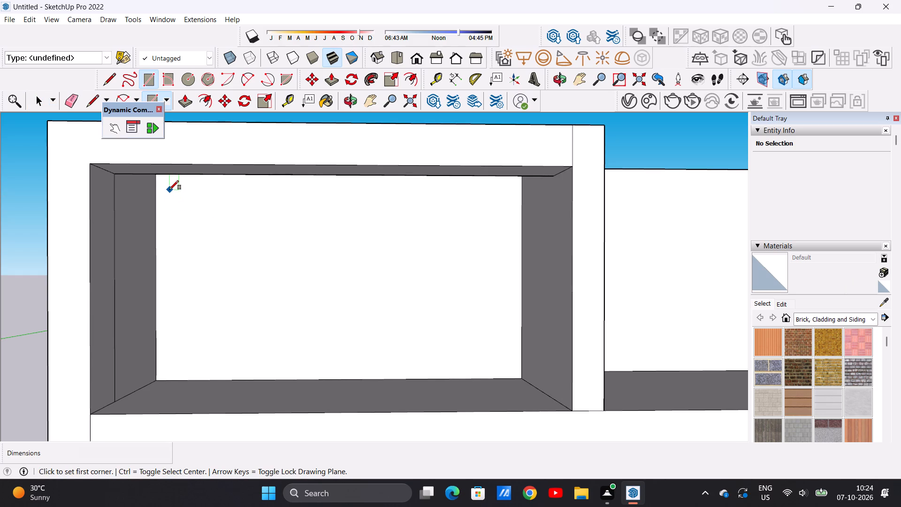
left_click(169, 190)
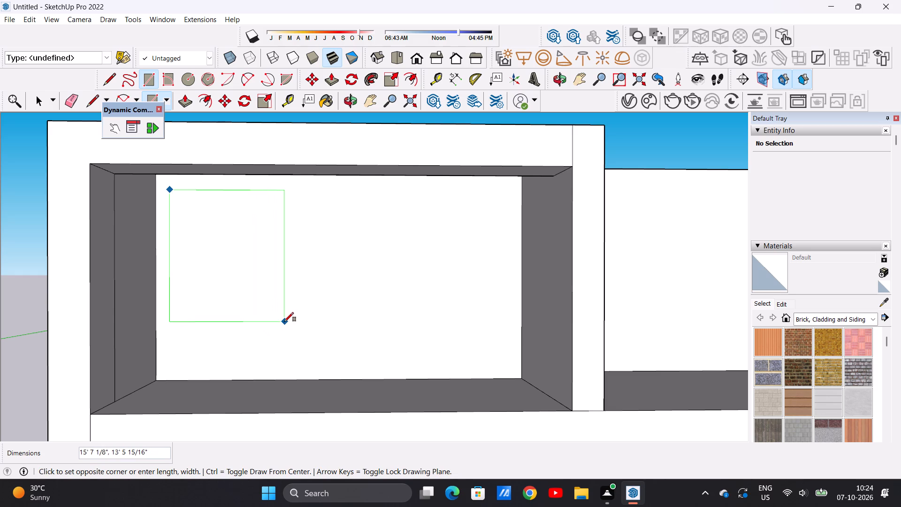
left_click(286, 315)
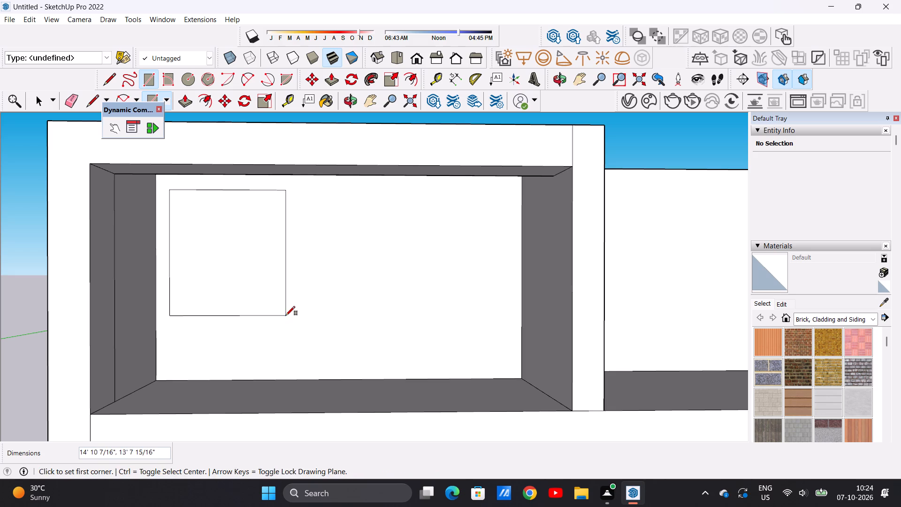
Offset the new wall rectangle inward by about 1' 1" to outline a window frame.
key("space")
type("OF")
left_click(224, 200)
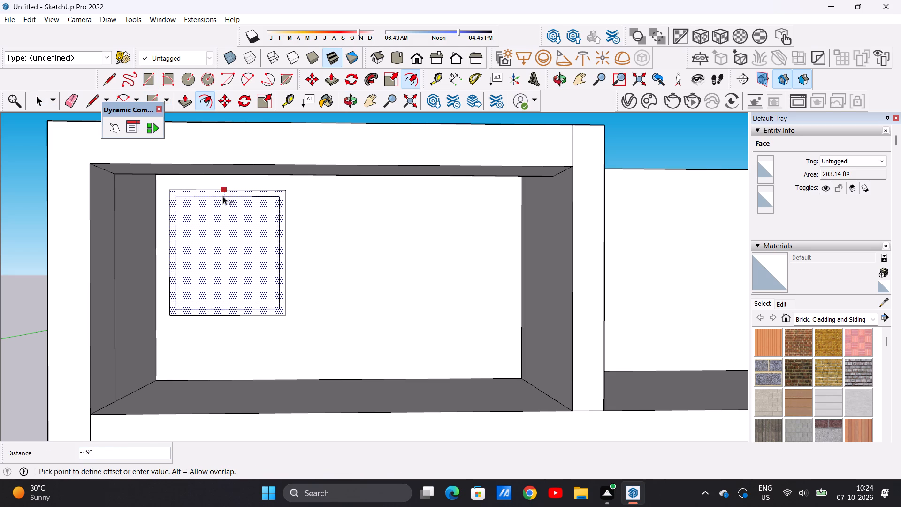
left_click(223, 199)
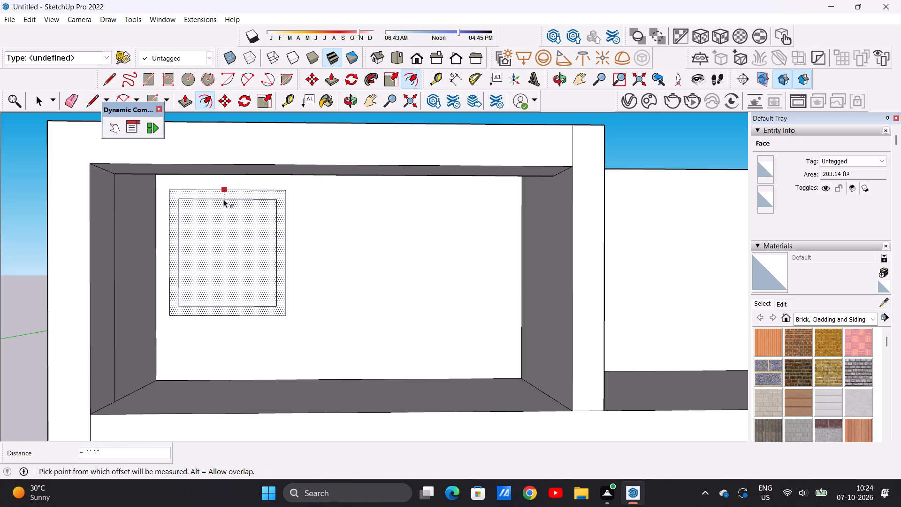
key("space")
Draw two vertical lines about 12' 8 1/2" long near the middle of the inner window outline, forming a narrow mullion strip.
type("L")
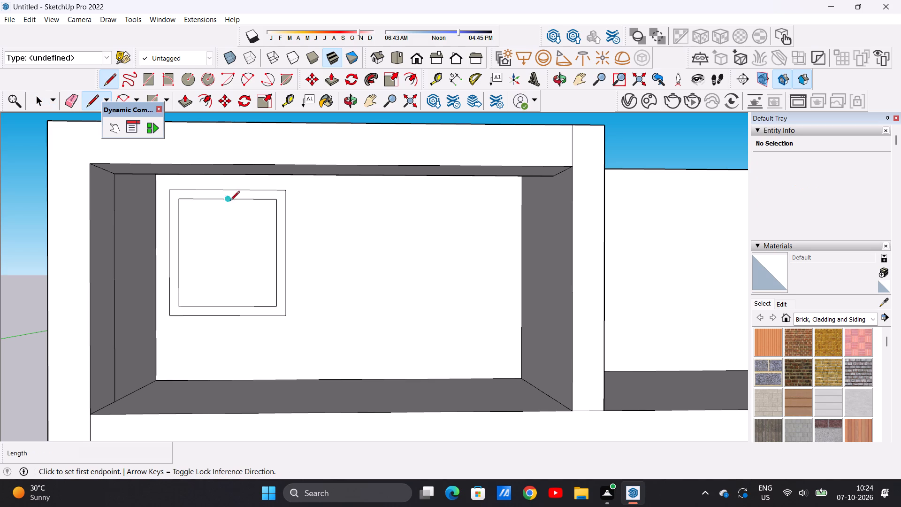
scroll(223, 202, "up", 6)
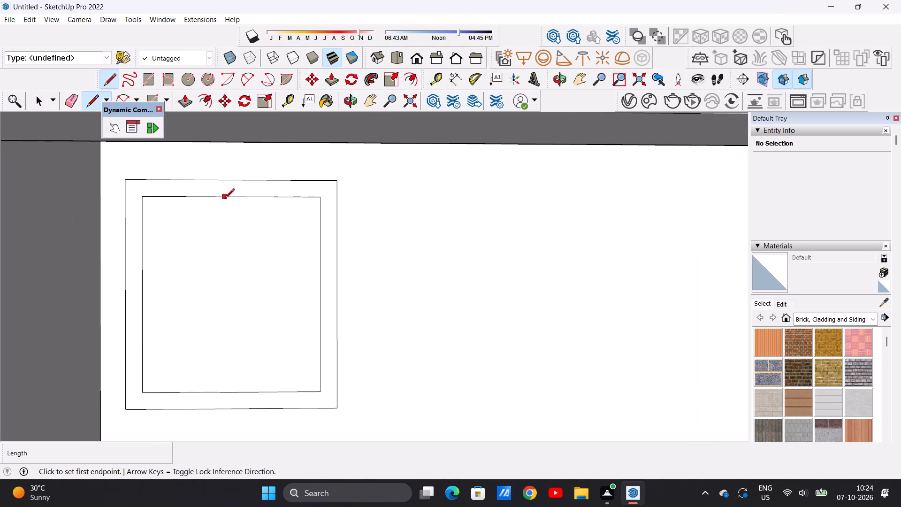
left_click(220, 197)
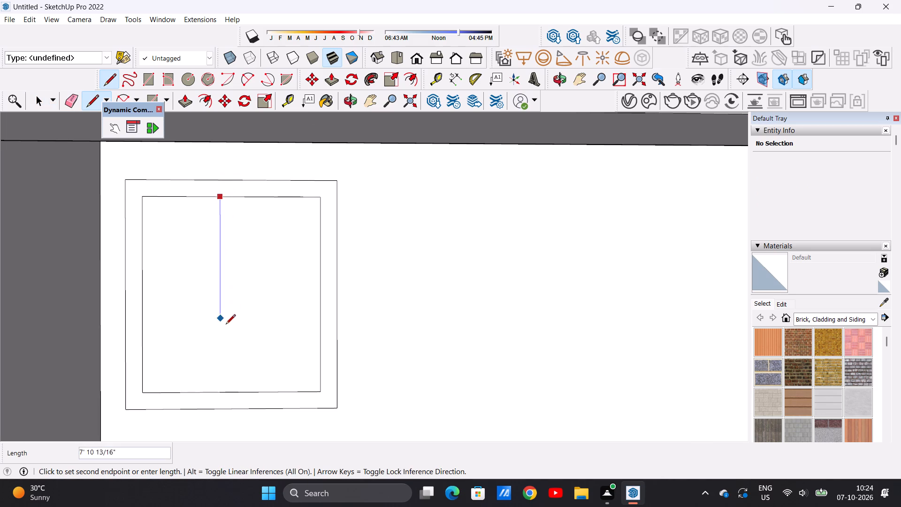
left_click(222, 392)
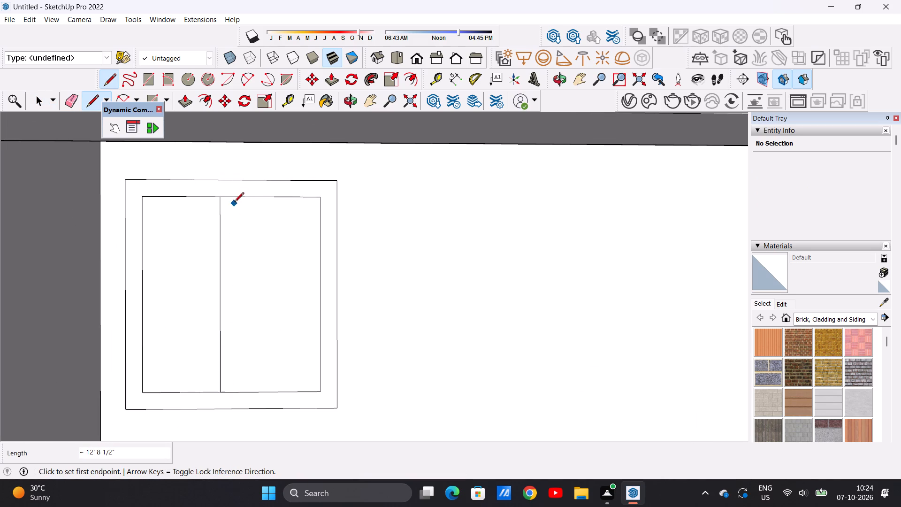
left_click(238, 197)
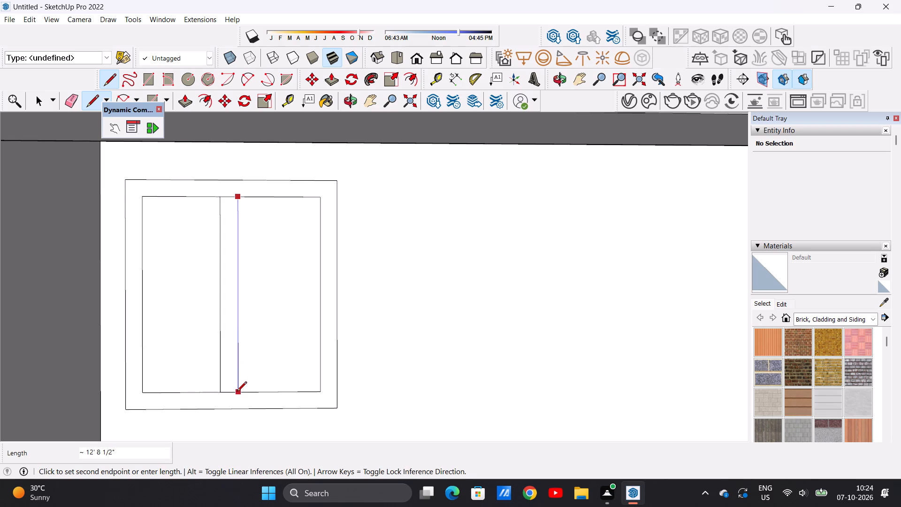
left_click(237, 392)
key("space")
Draw a second rectangle about 21' 8" wide by 15' 4" tall on the recessed wall, between the window outline and the partition.
scroll(219, 336, "down", 8)
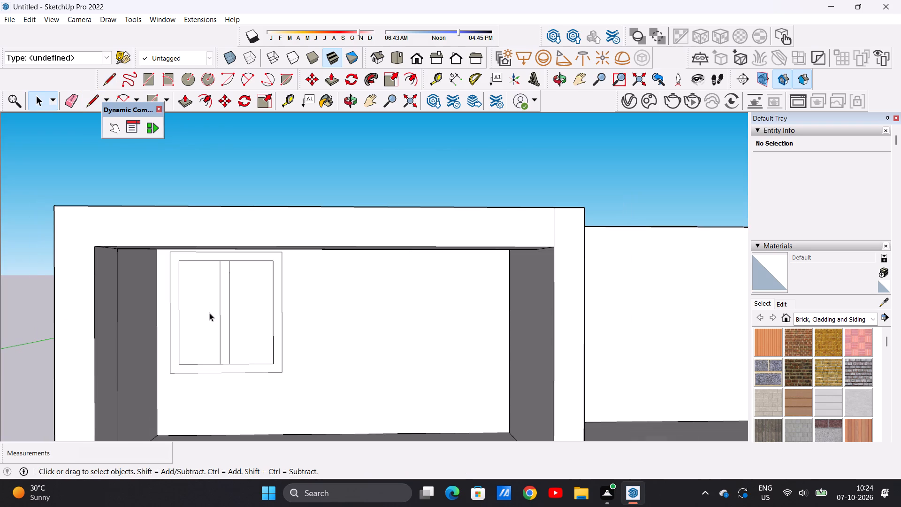
scroll(199, 309, "down", 4)
scroll(357, 288, "up", 2)
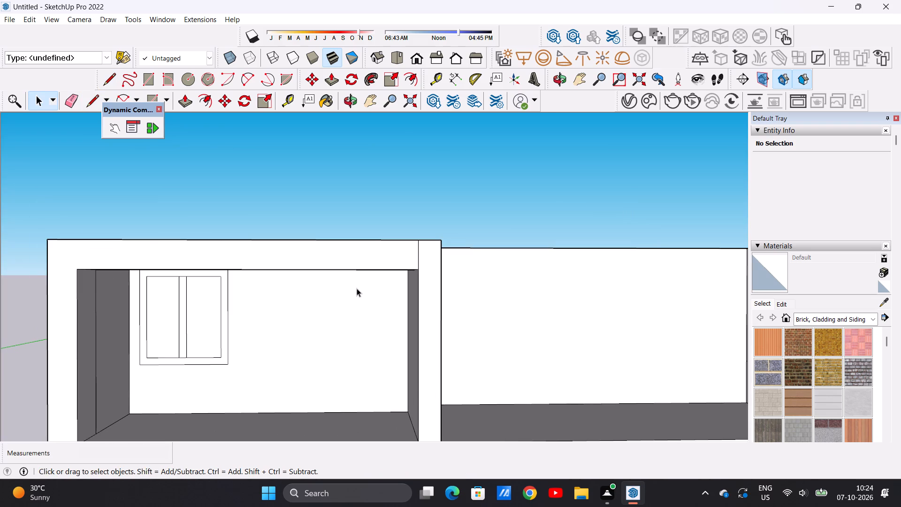
scroll(303, 304, "up", 1)
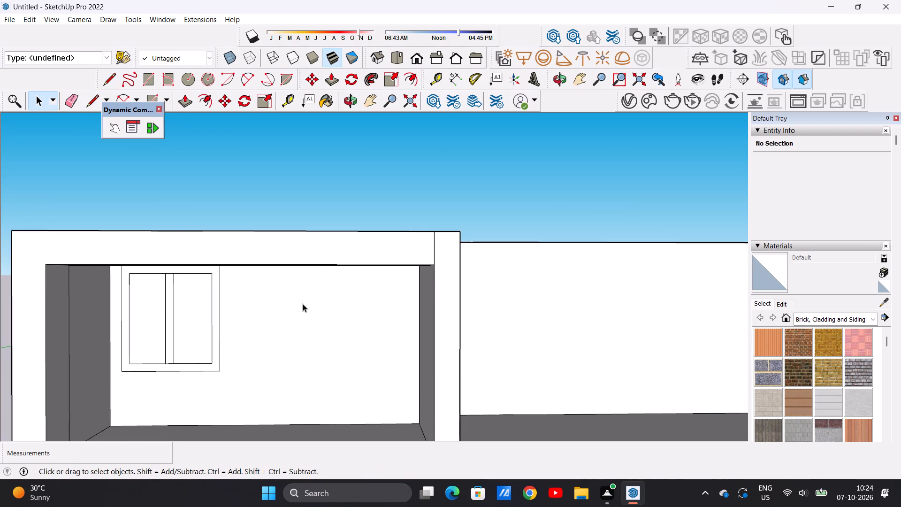
scroll(301, 301, "down", 4)
scroll(298, 307, "up", 1)
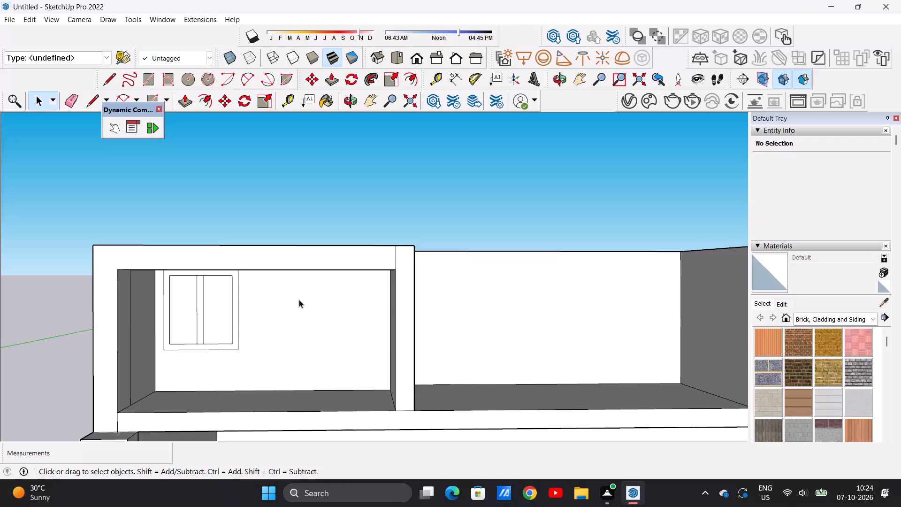
scroll(295, 295, "down", 1)
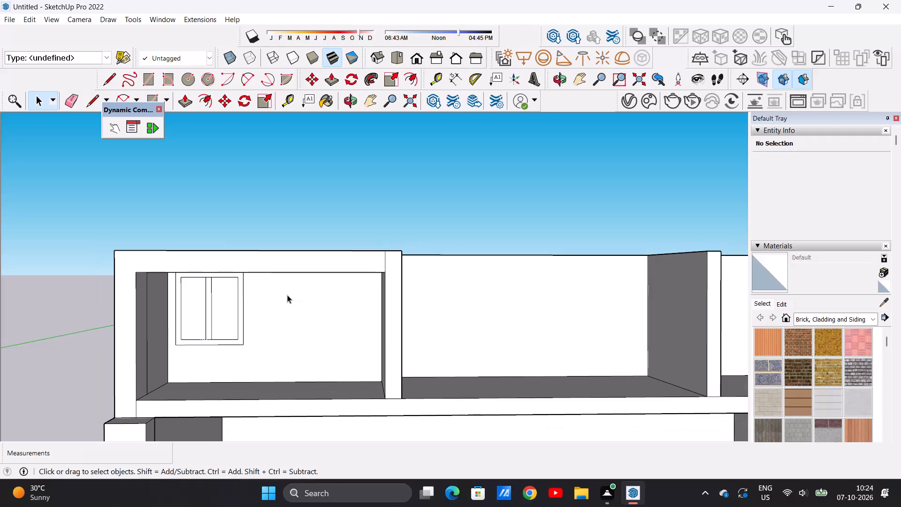
scroll(313, 300, "up", 2)
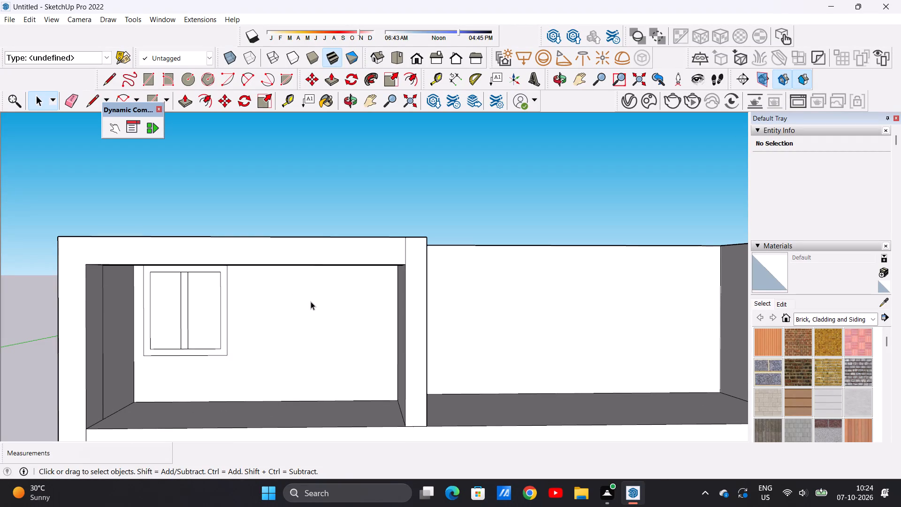
key("r")
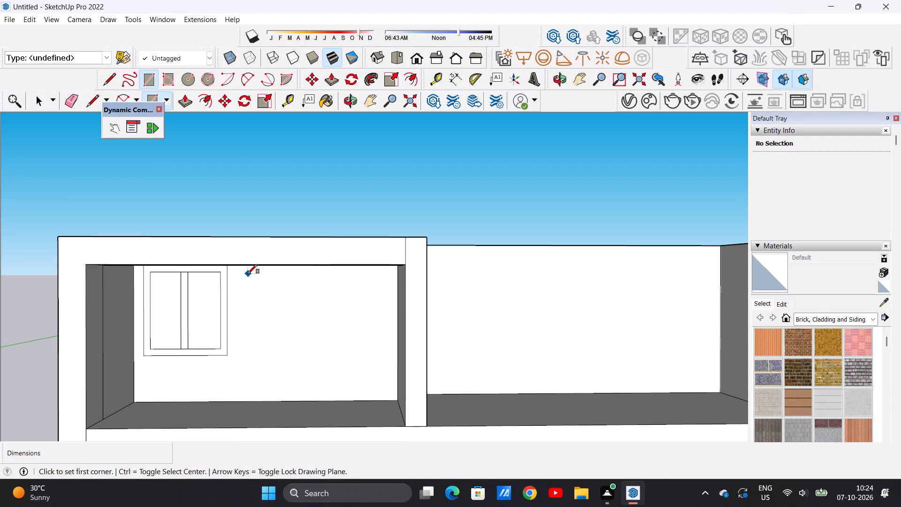
left_click(248, 274)
left_click(379, 366)
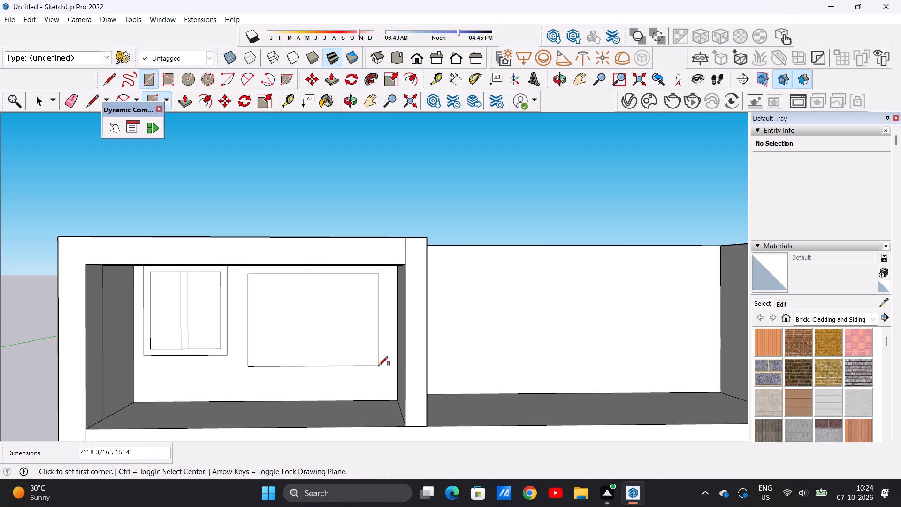
key("space")
Draw a line about 44' 1" long across the left bay's floor, parallel to its front edge, to mark a narrow front strip.
middle_click_drag(358, 333, 358, 392)
scroll(351, 315, "down", 7)
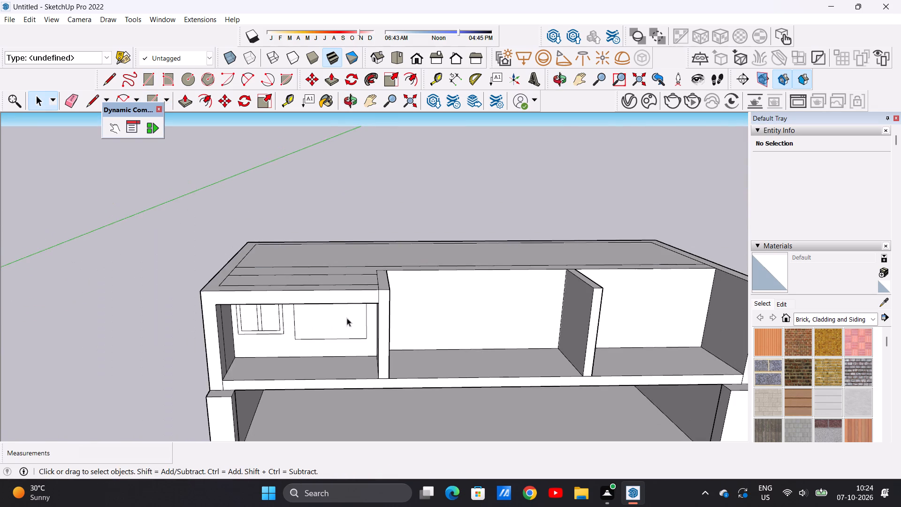
middle_click_drag(355, 354, 344, 392)
scroll(352, 384, "up", 3)
key("l")
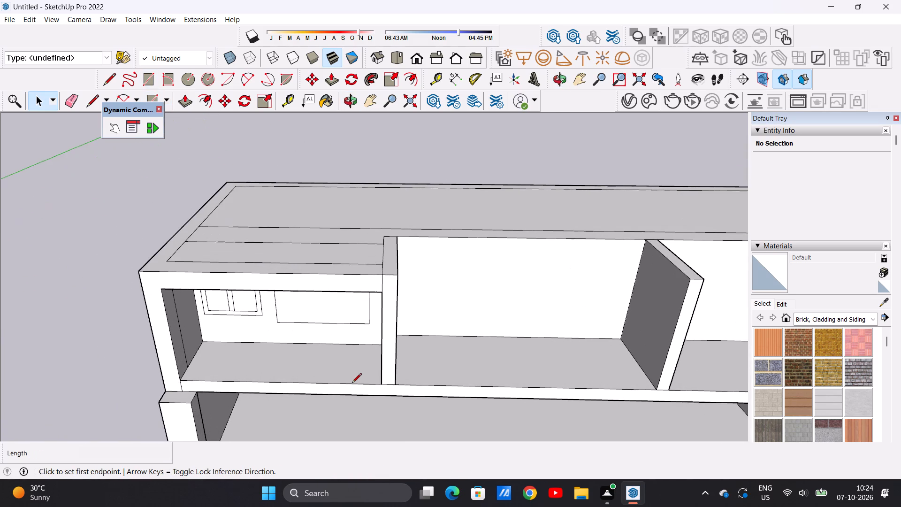
scroll(349, 360, "down", 1)
middle_click_drag(256, 372, 251, 418)
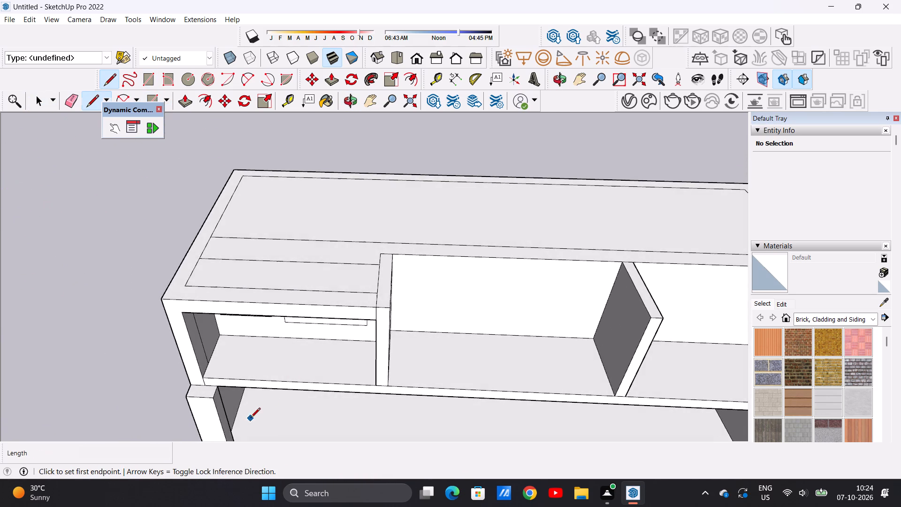
scroll(247, 382, "up", 11)
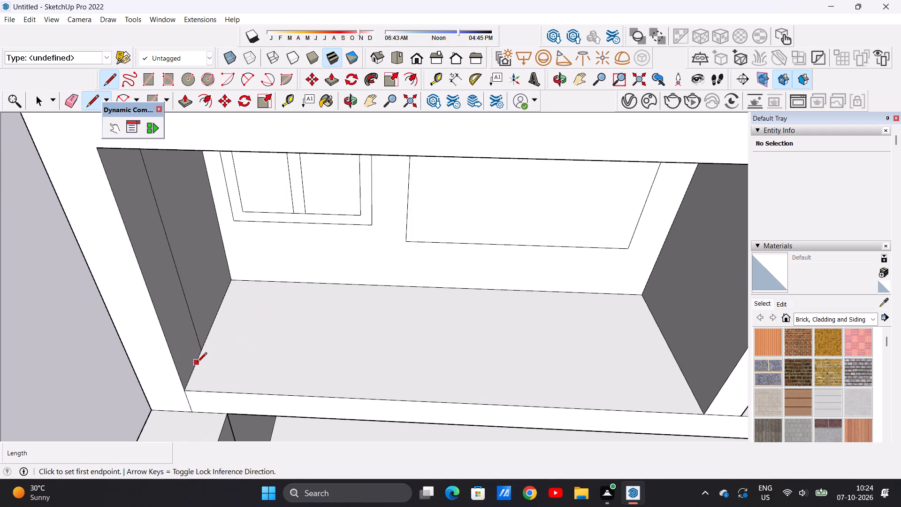
left_click(197, 363)
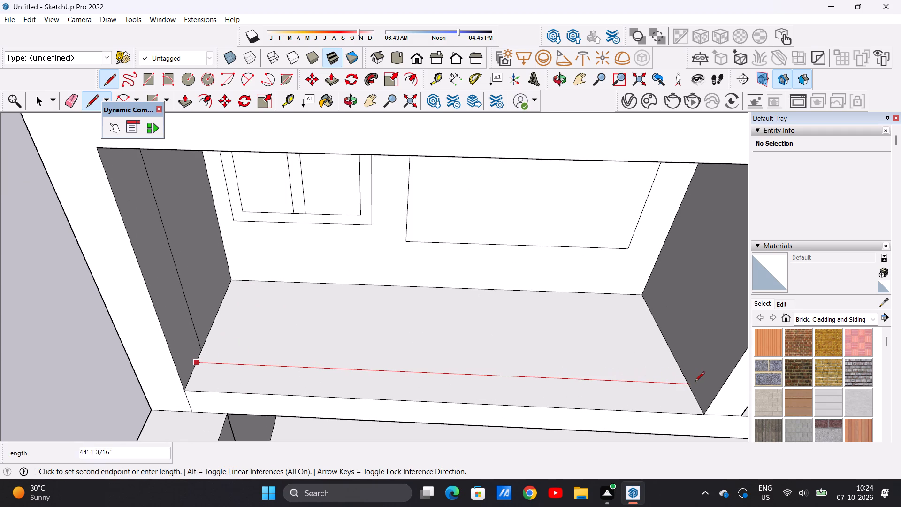
left_click(690, 386)
key("space")
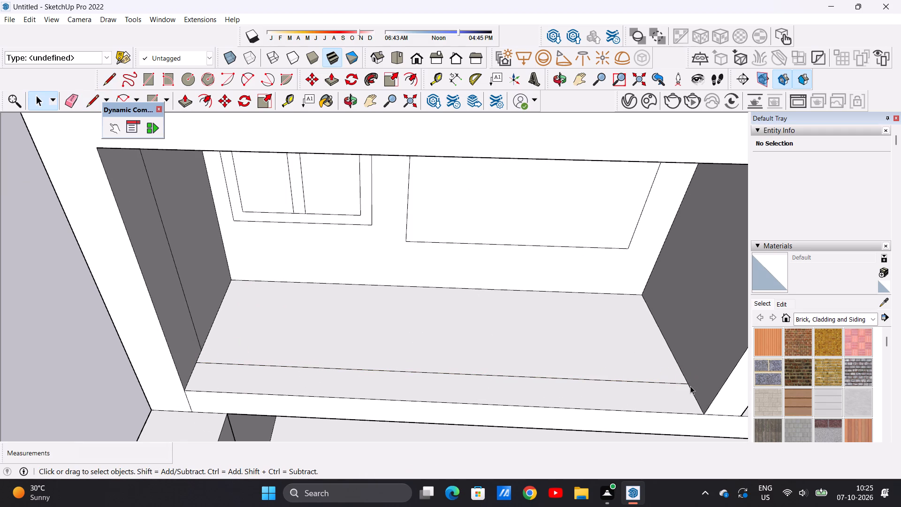
Push/Pull the narrow floor strip at the left bay's front up about 11' 2" to form a parapet wall.
scroll(553, 388, "down", 3)
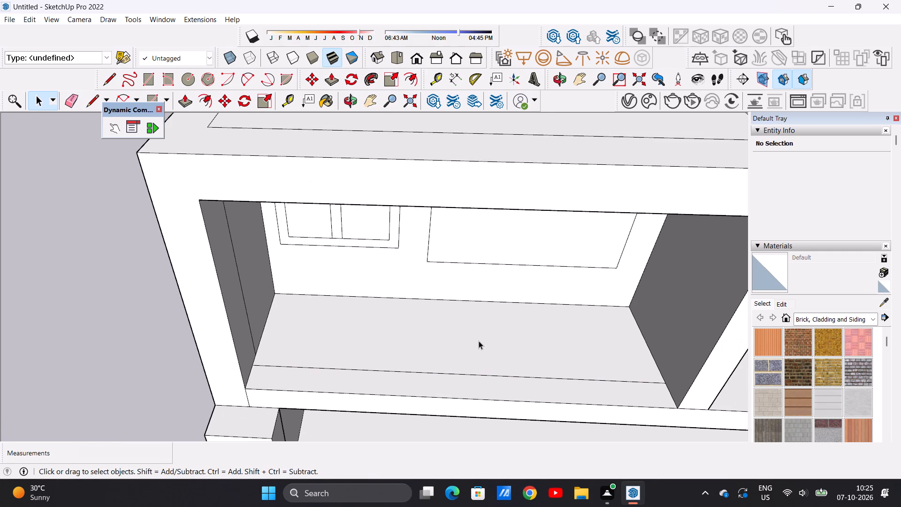
scroll(478, 345, "down", 3)
middle_click_drag(481, 354, 485, 386)
scroll(609, 376, "up", 3)
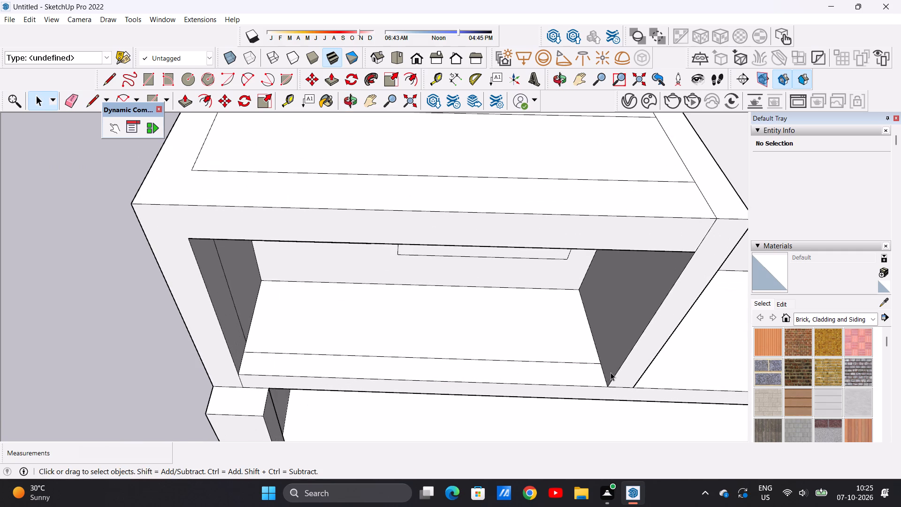
scroll(533, 365, "down", 2)
middle_click_drag(539, 383, 537, 374)
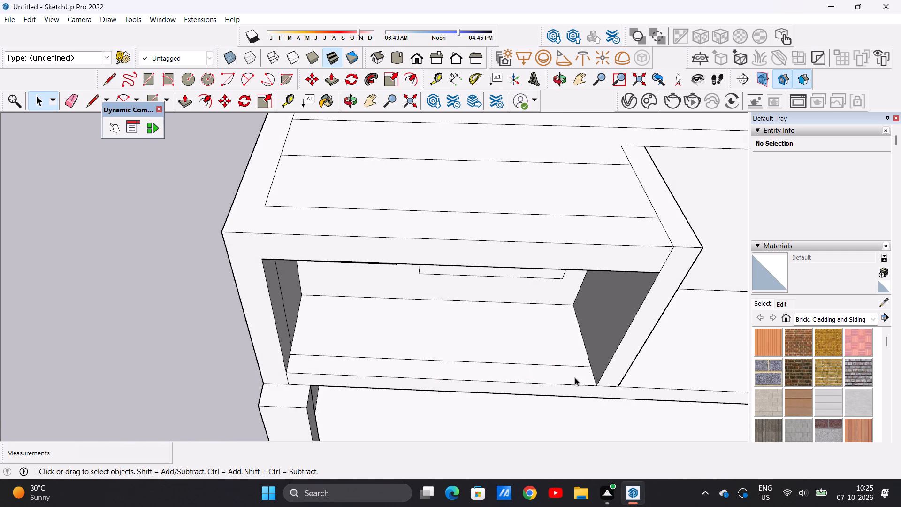
scroll(575, 377, "up", 1)
key("p")
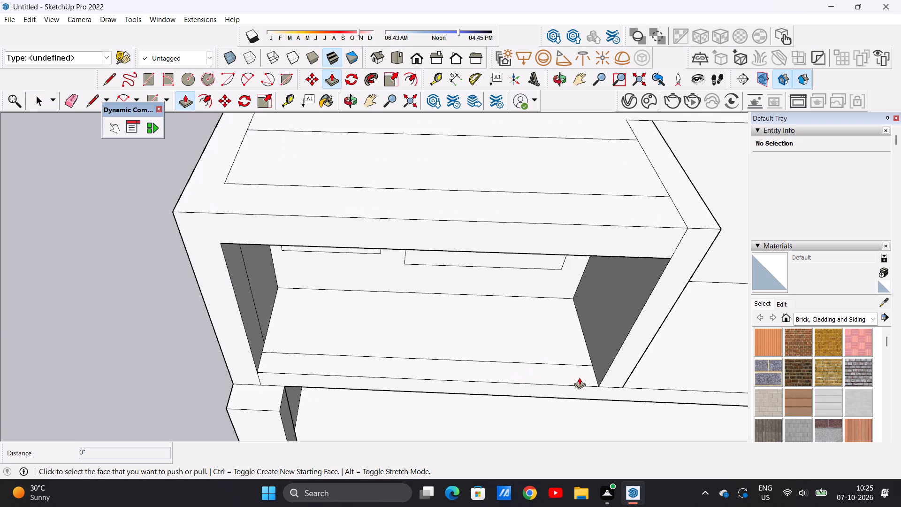
left_click(581, 367)
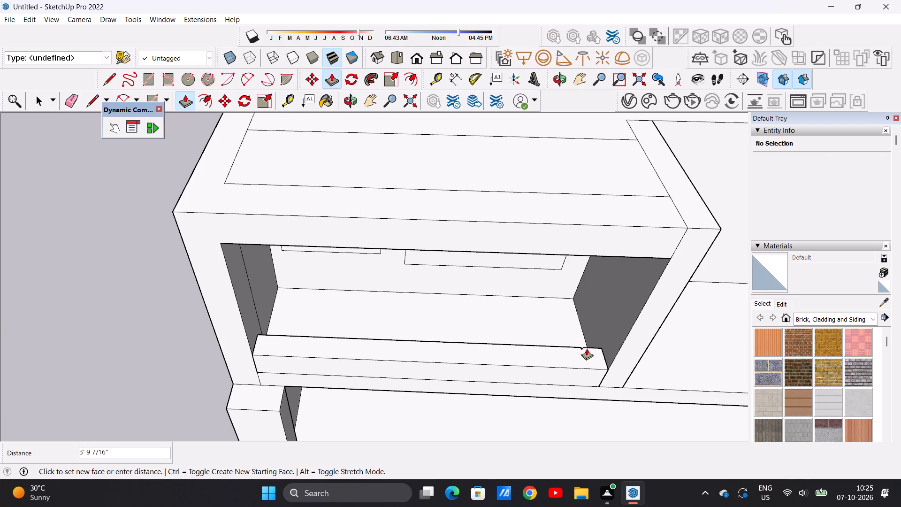
middle_click_drag(614, 353, 615, 273)
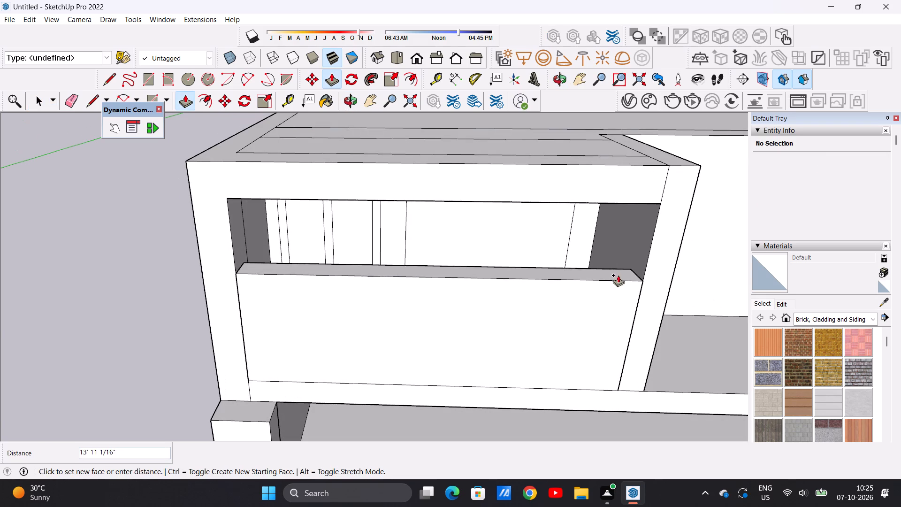
left_click(638, 301)
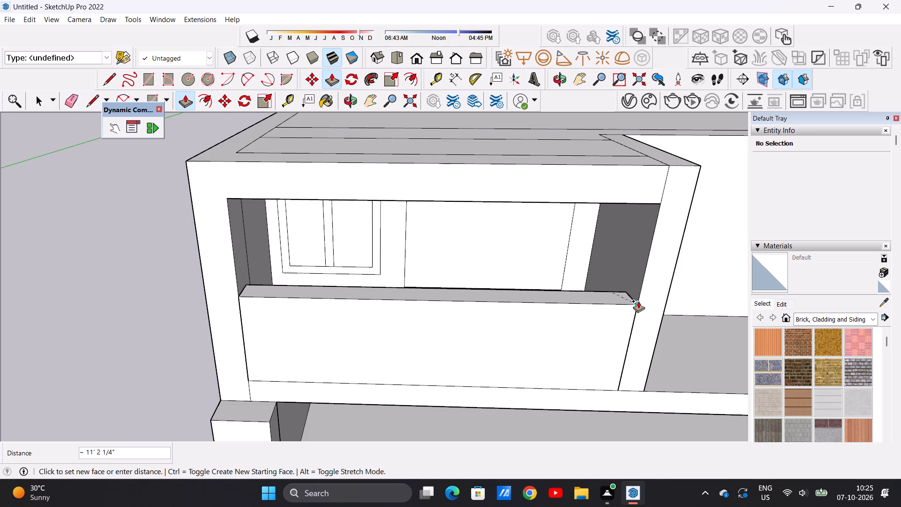
key("space")
Examine the building's front with the parapet wall in the left bay.
middle_click_drag(489, 389, 474, 257)
scroll(437, 321, "down", 5)
scroll(478, 310, "up", 2)
scroll(478, 310, "down", 1)
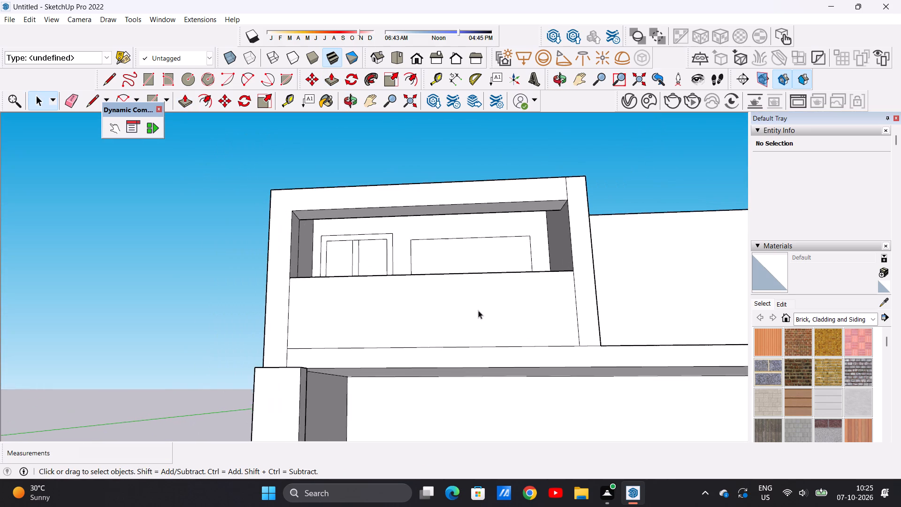
middle_click_drag(478, 310, 479, 336)
scroll(479, 336, "down", 16)
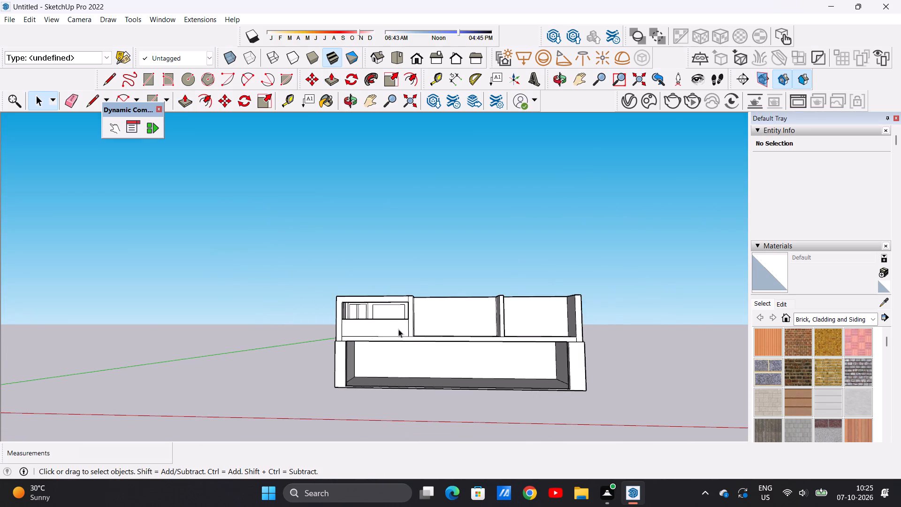
scroll(457, 315, "up", 3)
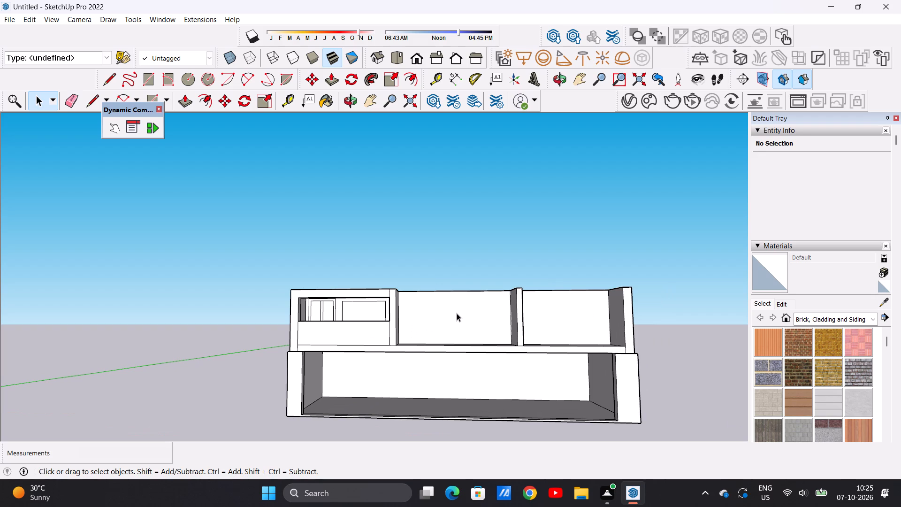
scroll(419, 313, "down", 2)
Extend the front roof line about 2' 11" across the top of the partition beside the left bay to its far edge.
middle_click_drag(431, 298, 414, 370)
scroll(403, 307, "up", 6)
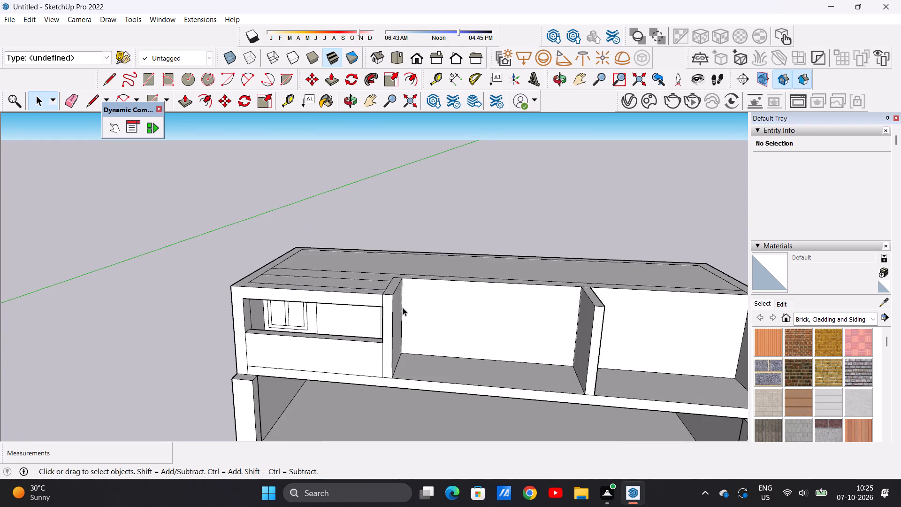
middle_click_drag(403, 307, 336, 357)
scroll(362, 308, "up", 6)
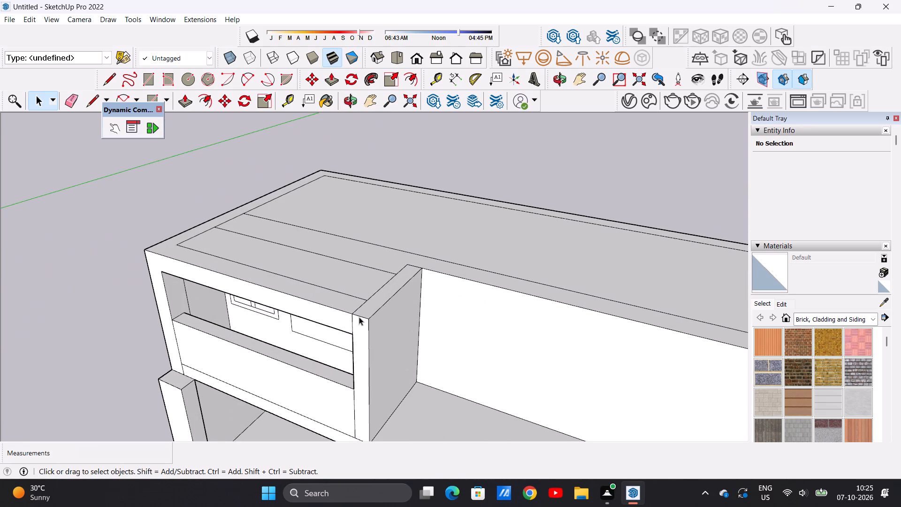
key("l")
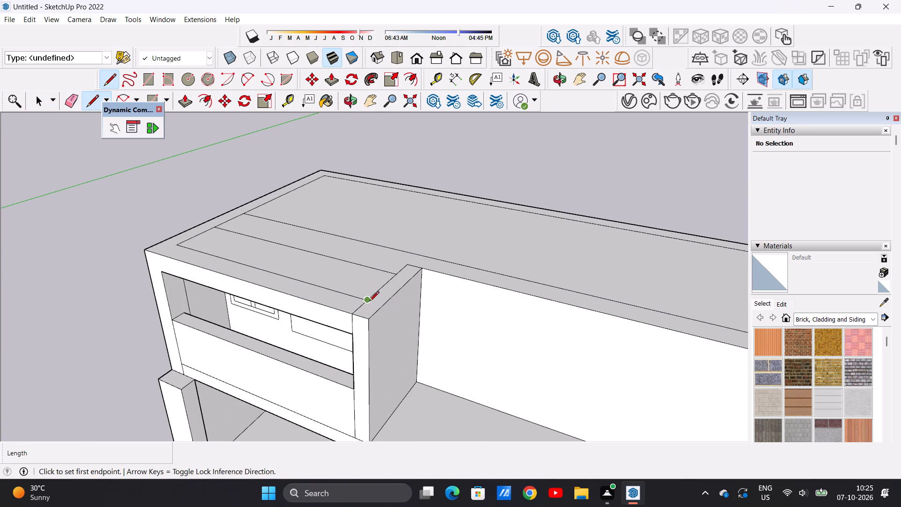
left_click(369, 302)
scroll(382, 314, "up", 7)
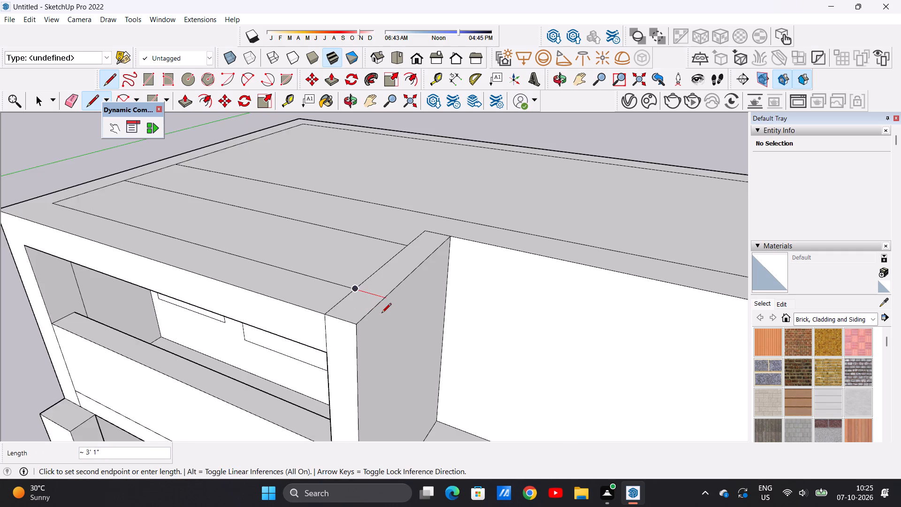
scroll(382, 314, "up", 4)
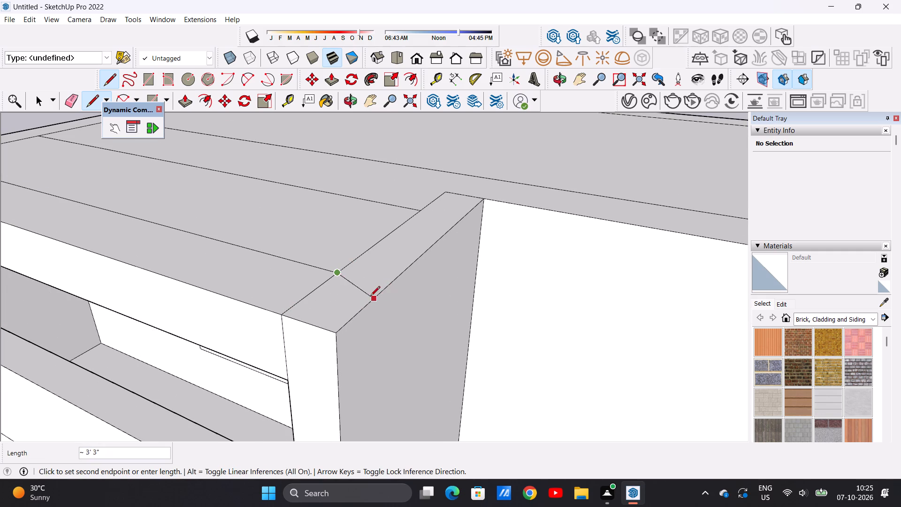
left_click(387, 289)
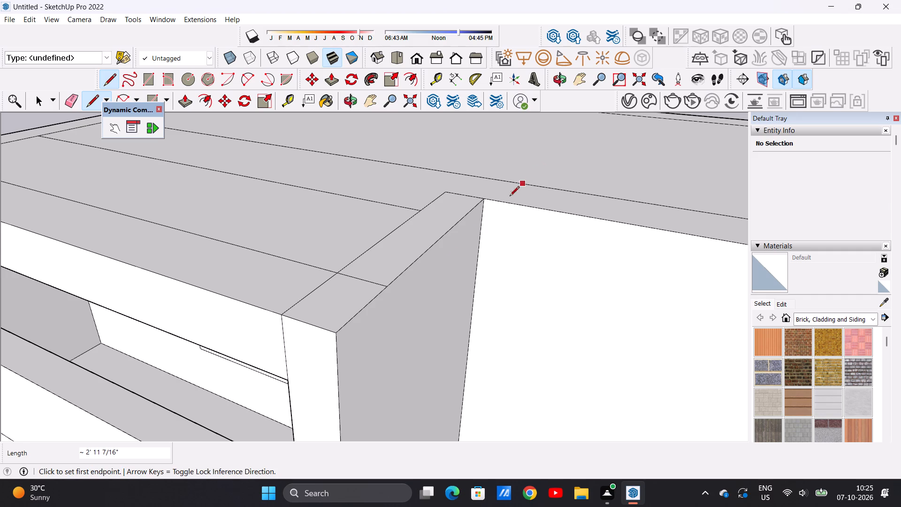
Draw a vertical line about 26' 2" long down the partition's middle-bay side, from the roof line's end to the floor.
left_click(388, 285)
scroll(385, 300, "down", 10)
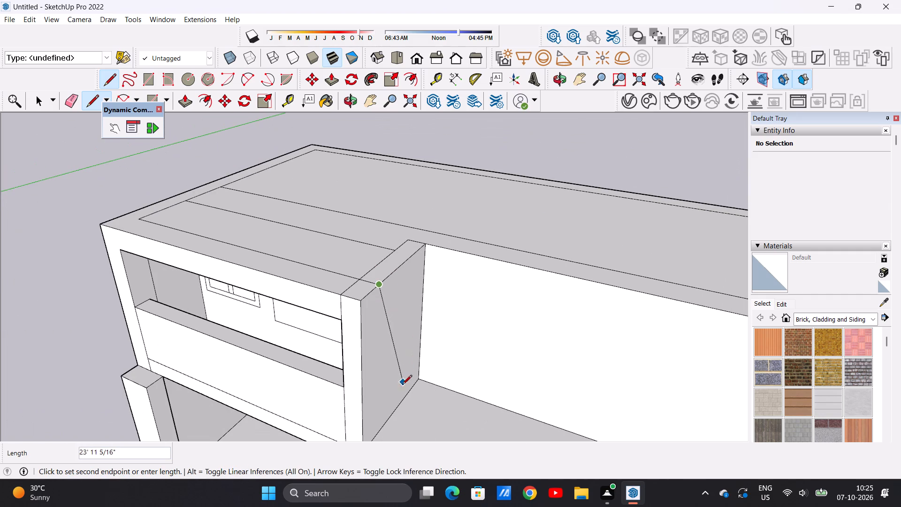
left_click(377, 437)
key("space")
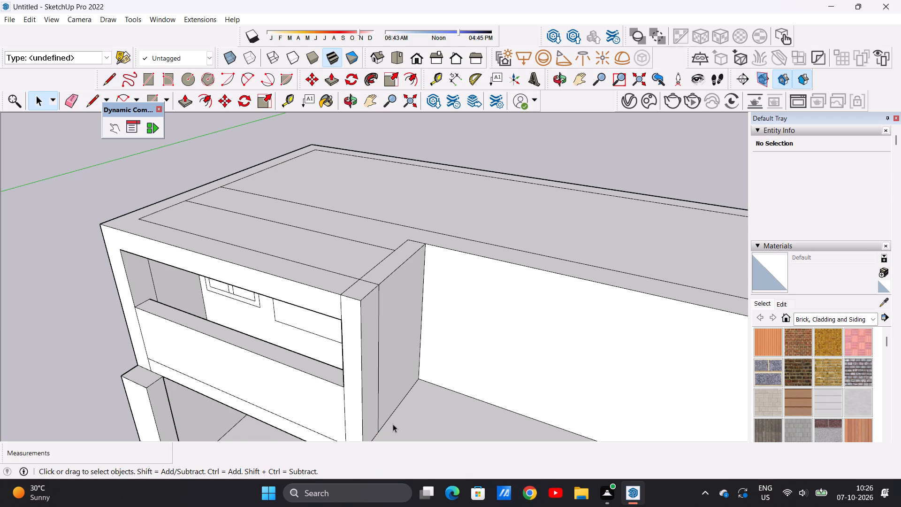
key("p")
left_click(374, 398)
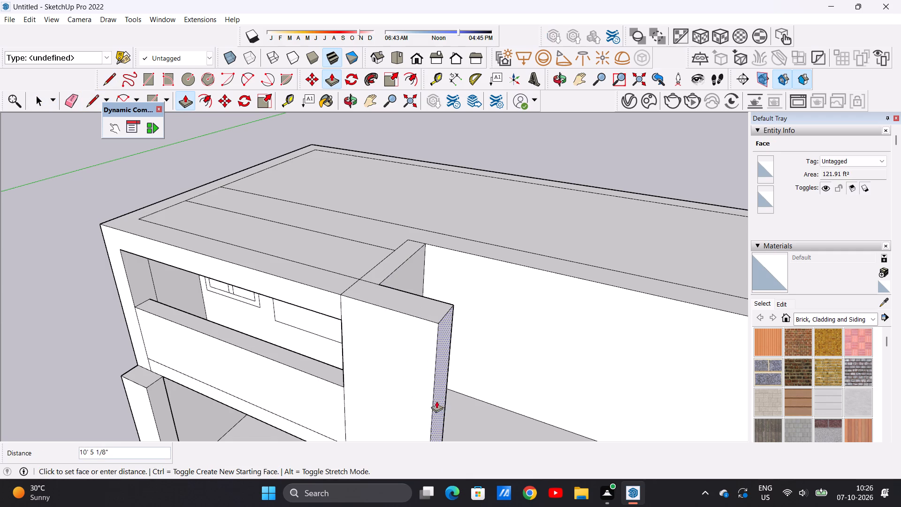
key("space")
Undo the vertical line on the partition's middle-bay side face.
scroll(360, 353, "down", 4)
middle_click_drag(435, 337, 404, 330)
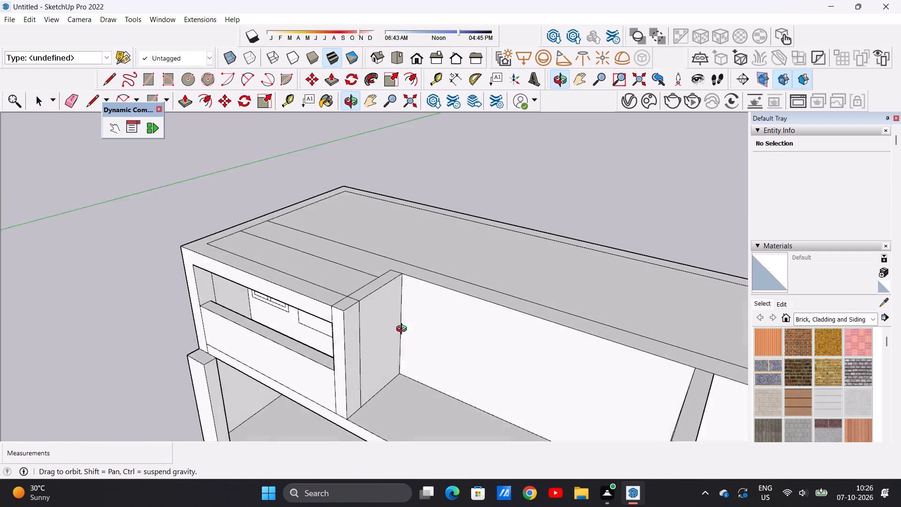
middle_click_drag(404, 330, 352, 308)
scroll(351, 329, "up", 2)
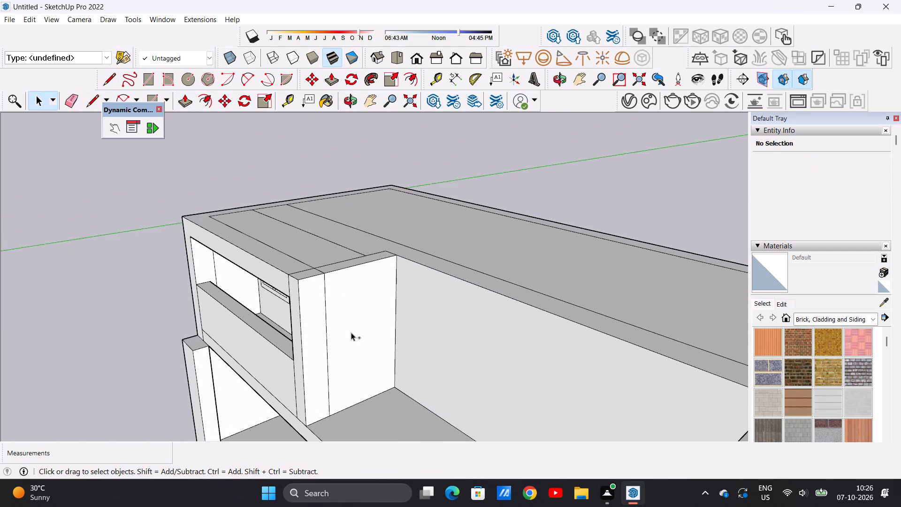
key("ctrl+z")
Draw a line about 2' 11" long across the partition's front face, level with the underside of the left bay's top beam.
key("l")
scroll(344, 267, "down", 6)
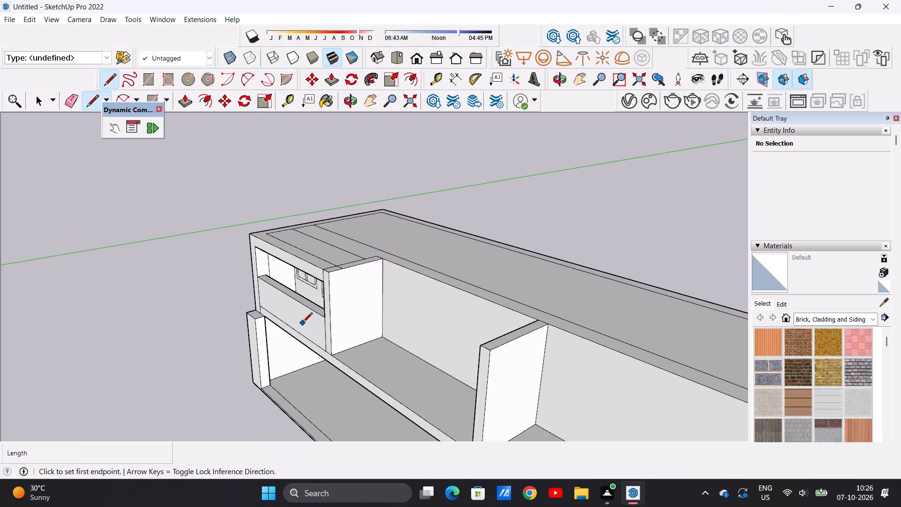
middle_click_drag(303, 323, 385, 304)
scroll(379, 270, "up", 10)
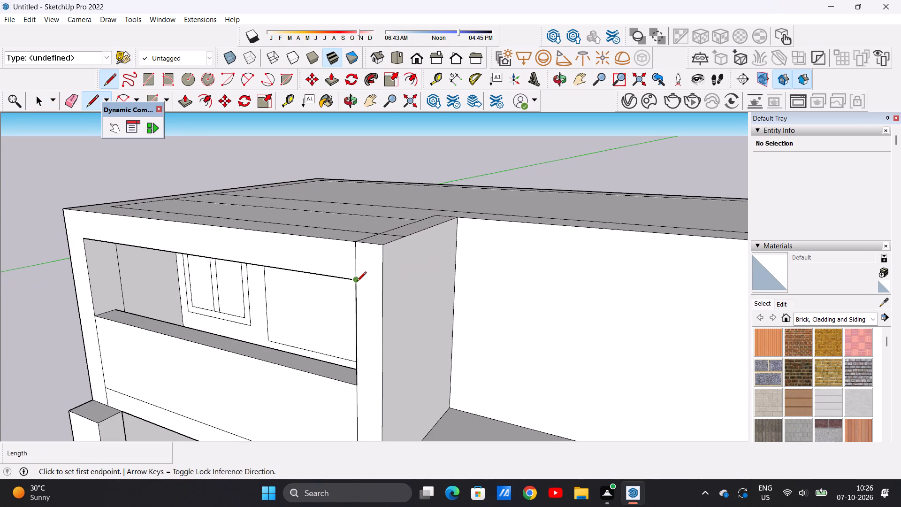
left_click(357, 282)
left_click(383, 288)
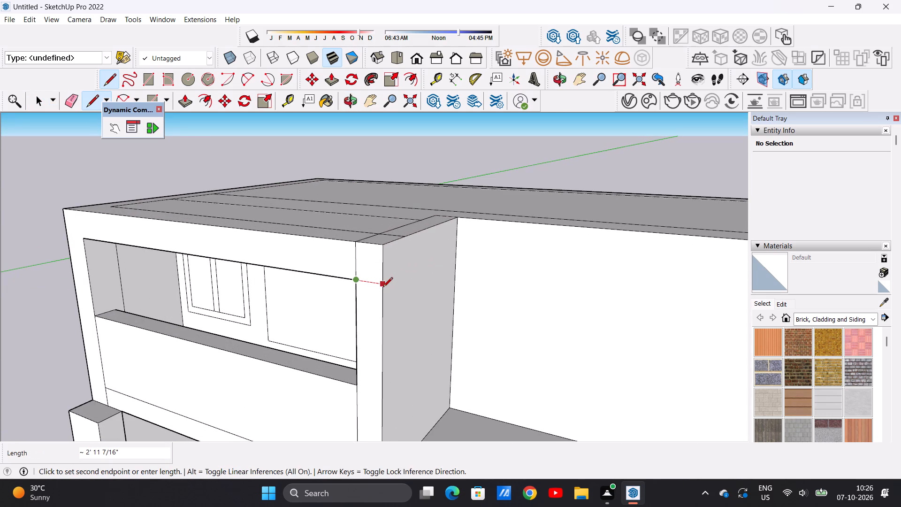
Draw a line about 5' 3" long across the partition's middle-bay side face, starting level with the underside of the left bay's top beam.
middle_click_drag(413, 273, 316, 287)
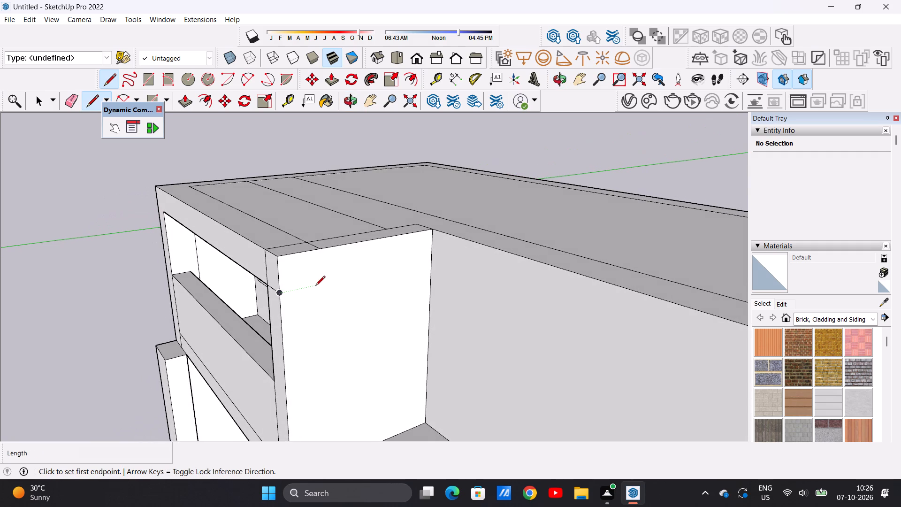
left_click(278, 295)
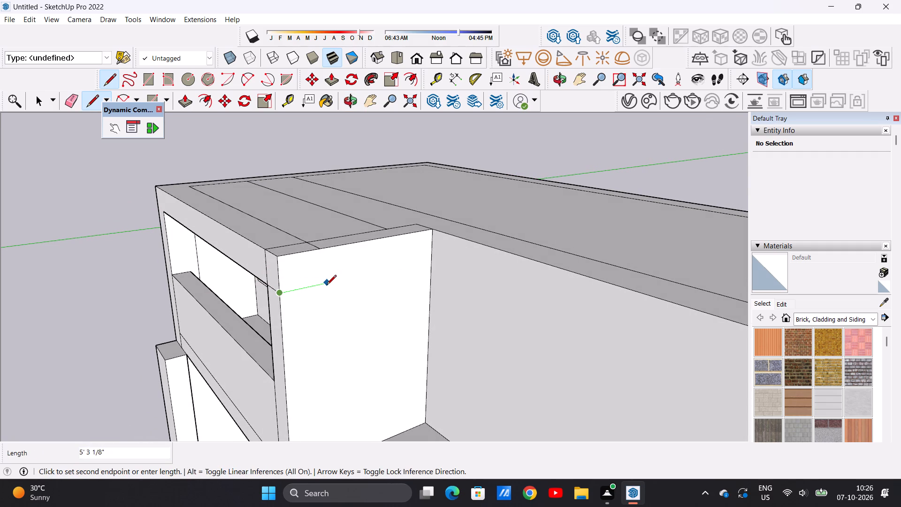
left_click(327, 285)
key("space")
Draw a vertical line about 3' 9" long from the front roof line's end down to the horizontal line on the partition's side.
type("L")
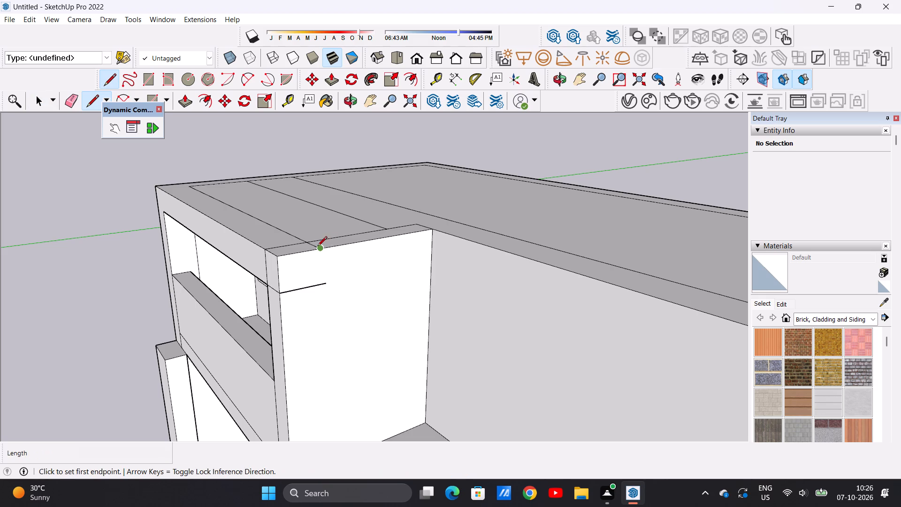
left_click(321, 250)
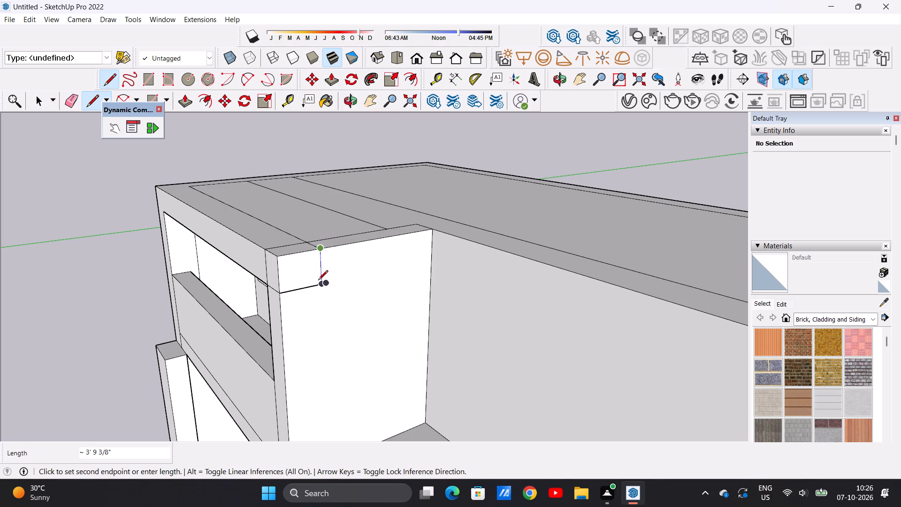
left_click(318, 284)
key("space")
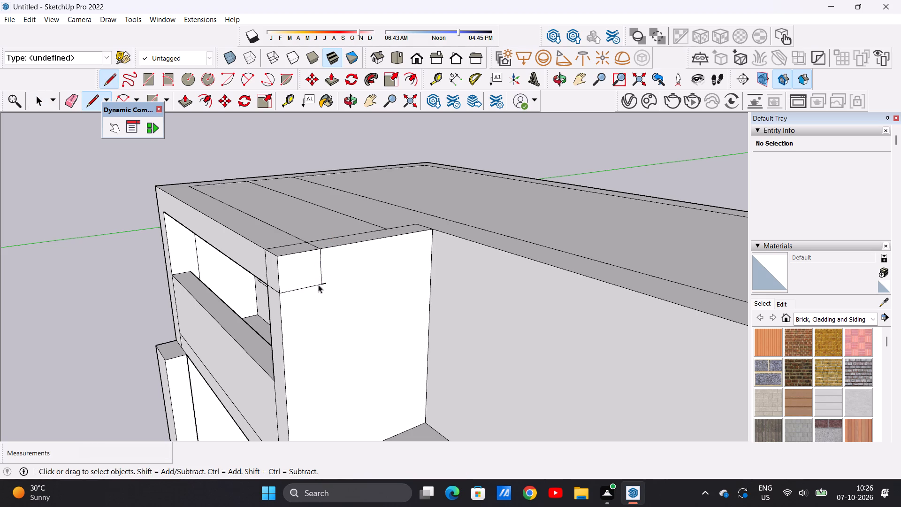
Erase the short overhang of the horizontal line beyond the vertical line on the partition's side face.
type("E")
middle_click_drag(365, 261, 321, 271)
scroll(292, 289, "up", 7)
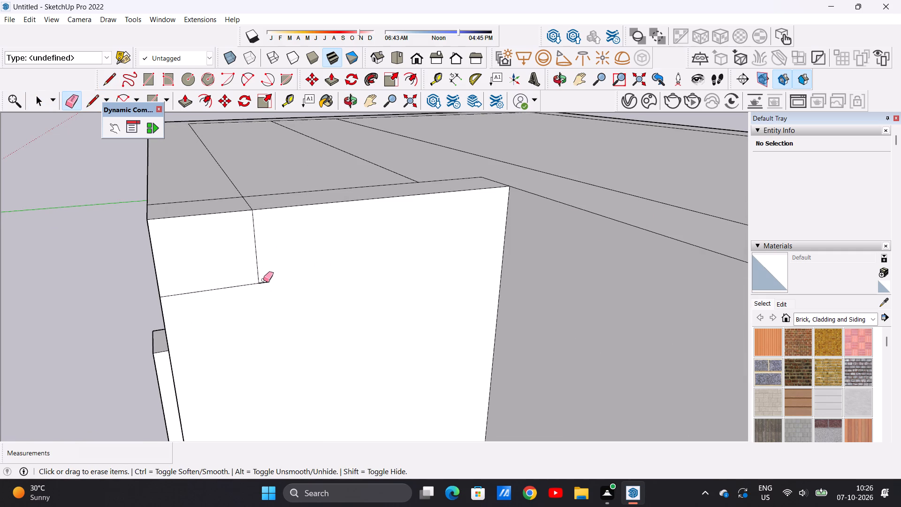
left_click_drag(263, 280, 266, 292)
scroll(365, 259, "down", 13)
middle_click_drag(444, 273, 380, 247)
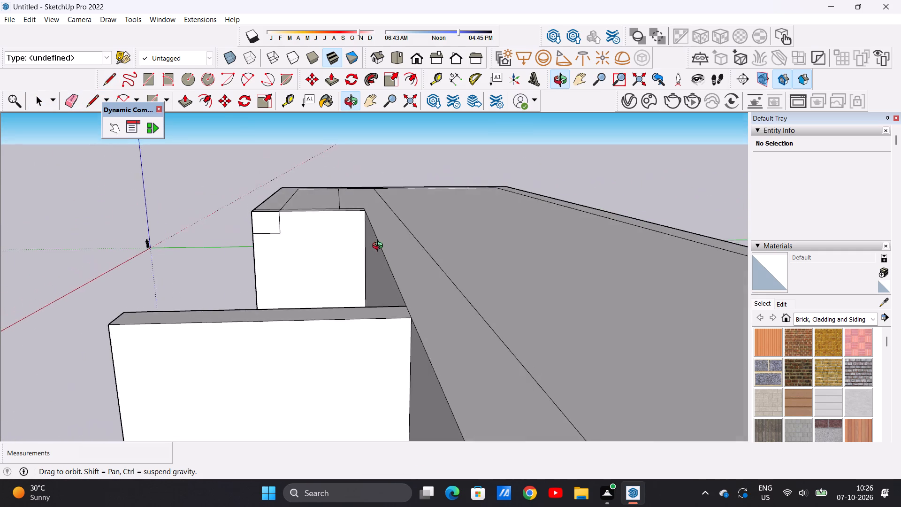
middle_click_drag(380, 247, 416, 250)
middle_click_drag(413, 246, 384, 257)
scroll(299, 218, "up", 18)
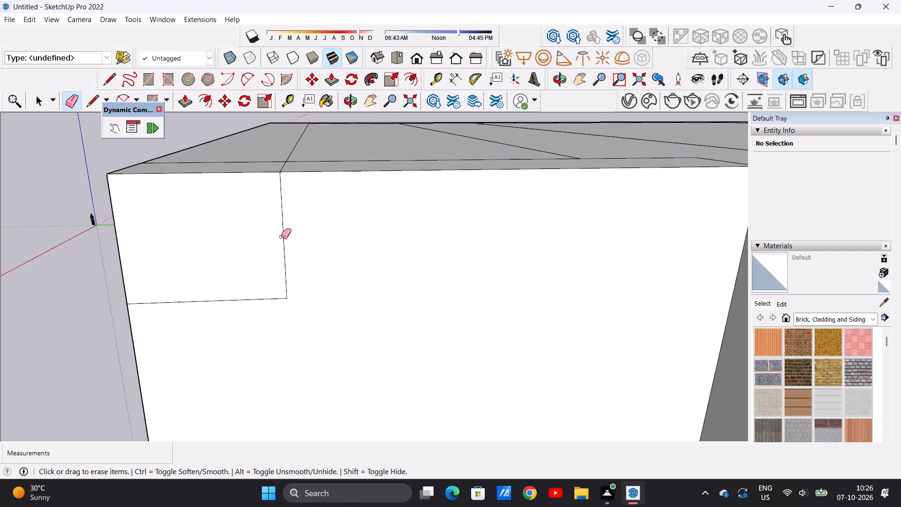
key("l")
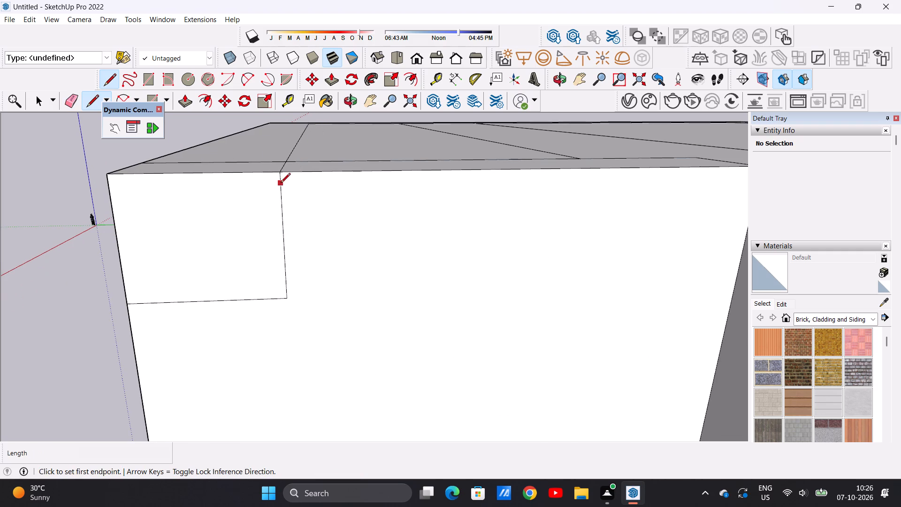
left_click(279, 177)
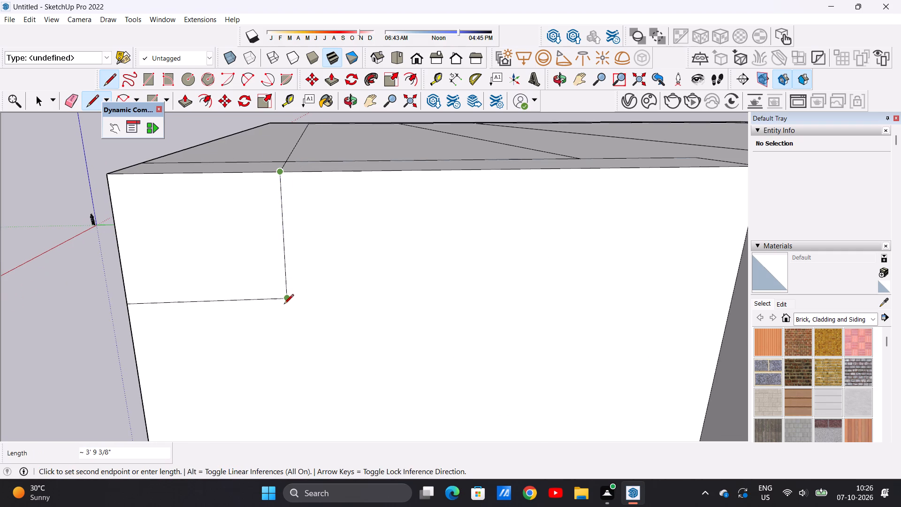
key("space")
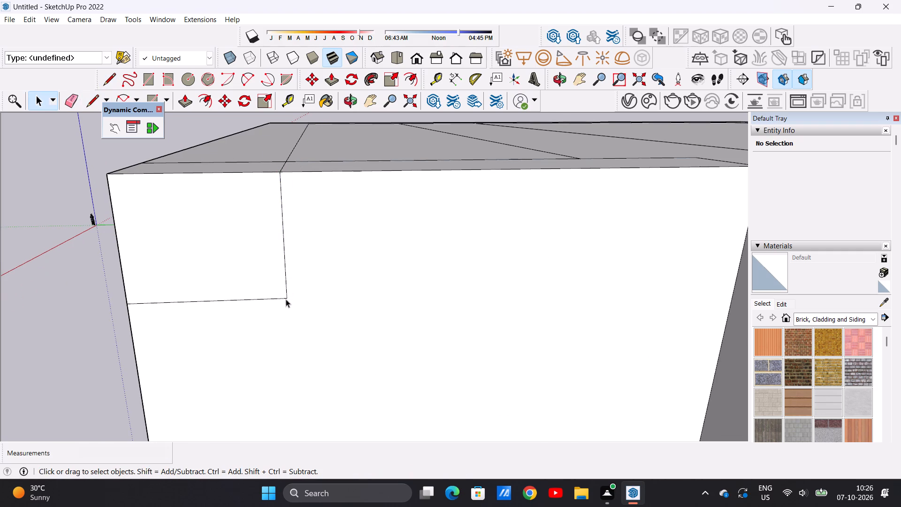
Push/Pull the beam-end rectangle on the partition about 54' 11" across the middle bay to the far partition's outer edge.
scroll(337, 268, "down", 12)
middle_click_drag(260, 303, 412, 300)
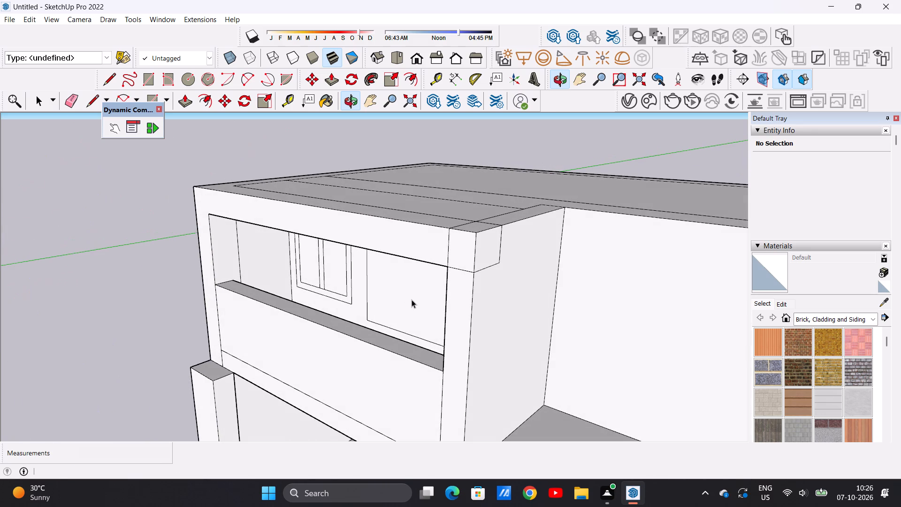
key("p")
left_click(484, 243)
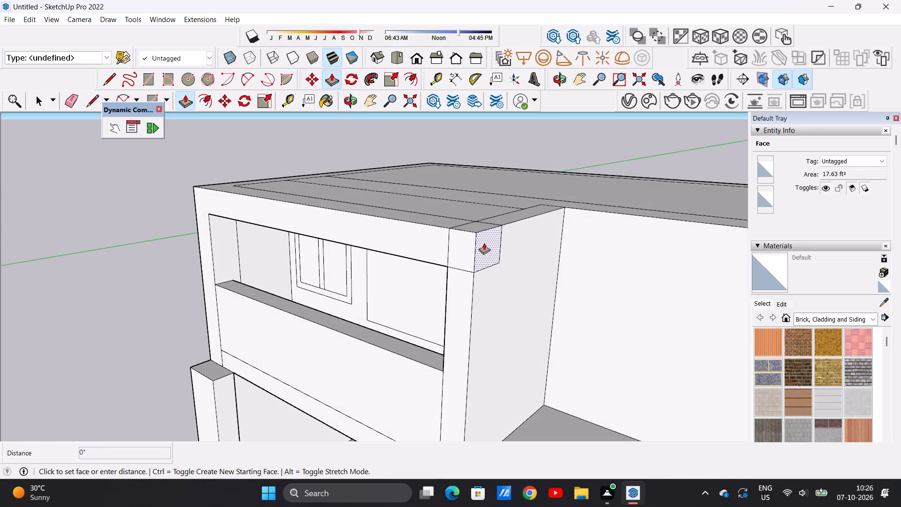
scroll(393, 276, "down", 11)
scroll(538, 279, "down", 6)
middle_click_drag(537, 280, 587, 266)
scroll(564, 279, "up", 7)
scroll(545, 273, "down", 1)
scroll(544, 272, "up", 18)
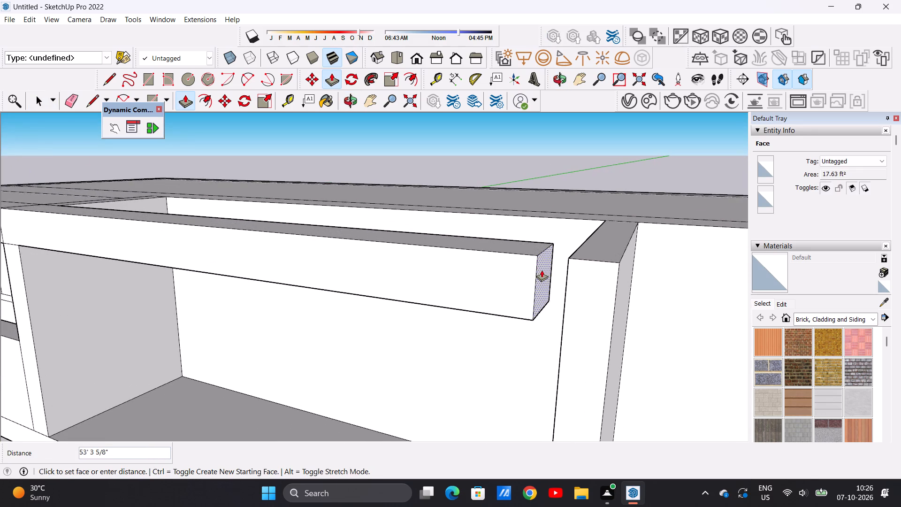
middle_click_drag(542, 270, 589, 261)
scroll(589, 261, "up", 6)
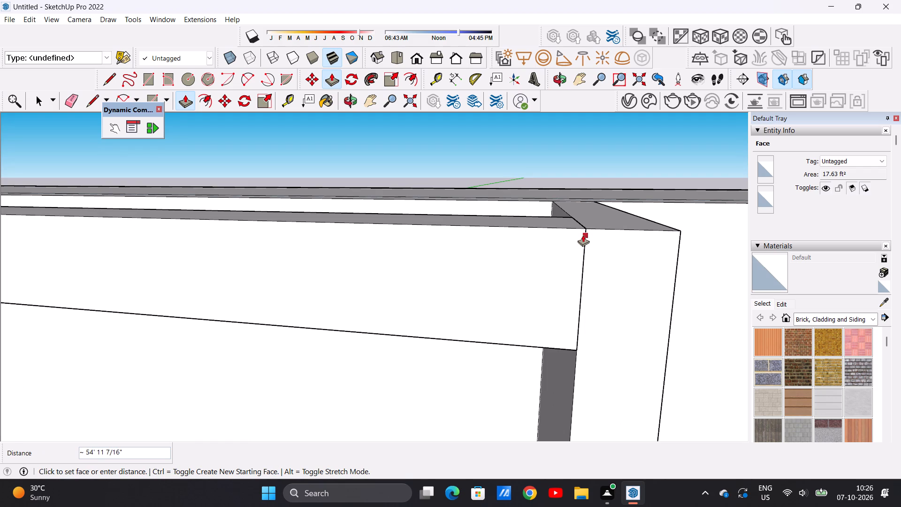
left_click(583, 232)
key("space")
Erase the vertical seam between the left and middle bays' top beams on the front face.
scroll(515, 276, "down", 13)
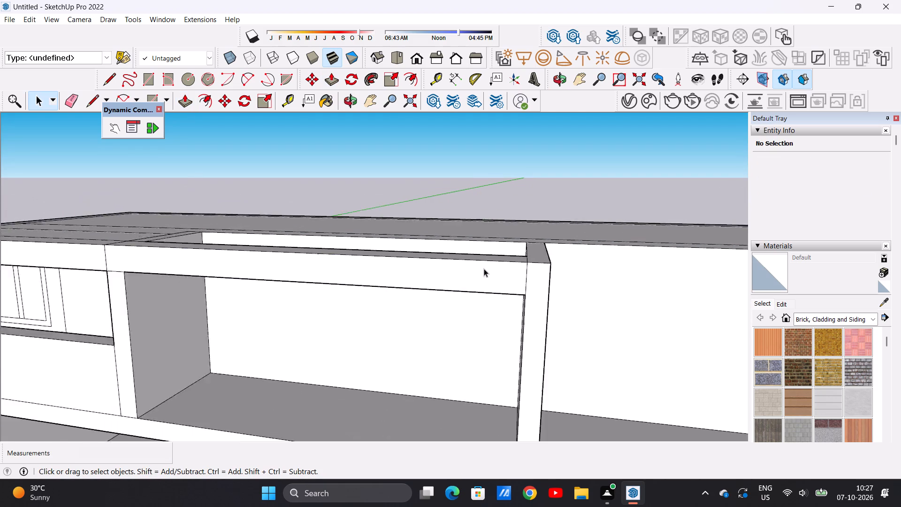
scroll(484, 269, "down", 10)
middle_click_drag(416, 296, 458, 266)
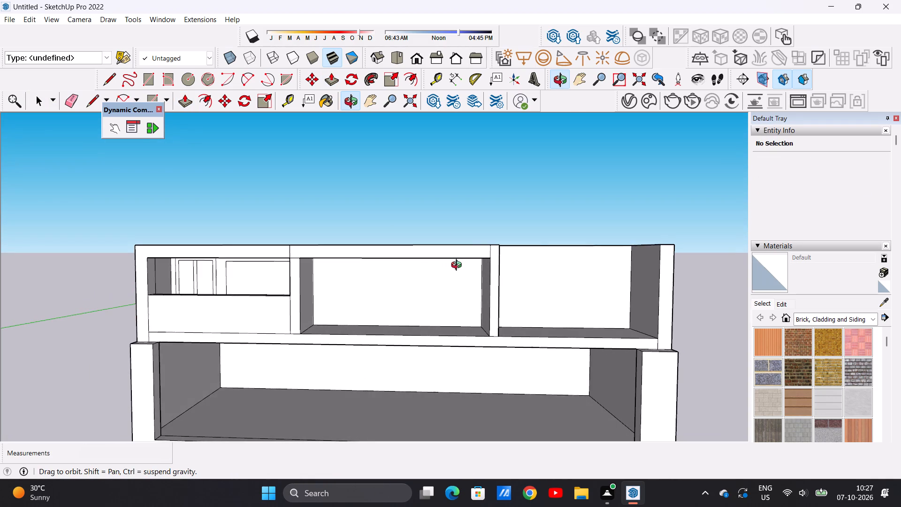
middle_click_drag(458, 266, 458, 270)
scroll(459, 270, "down", 3)
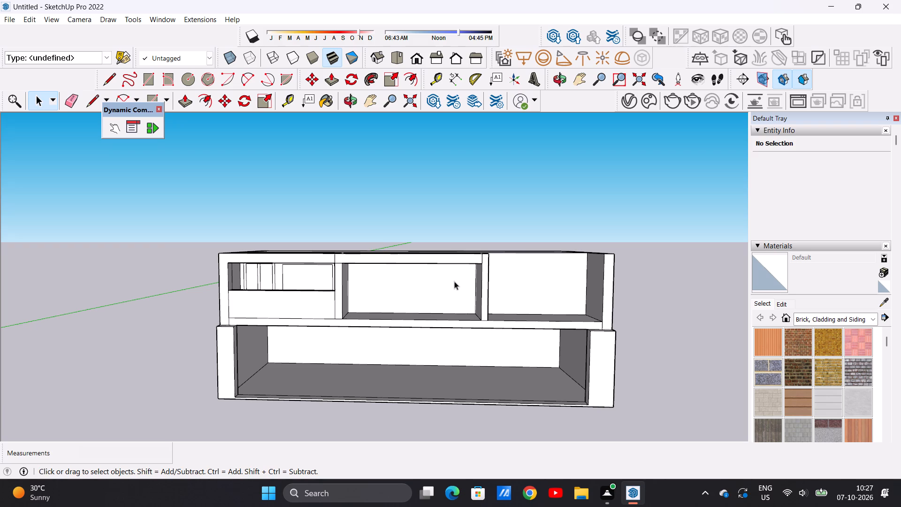
scroll(338, 263, "up", 12)
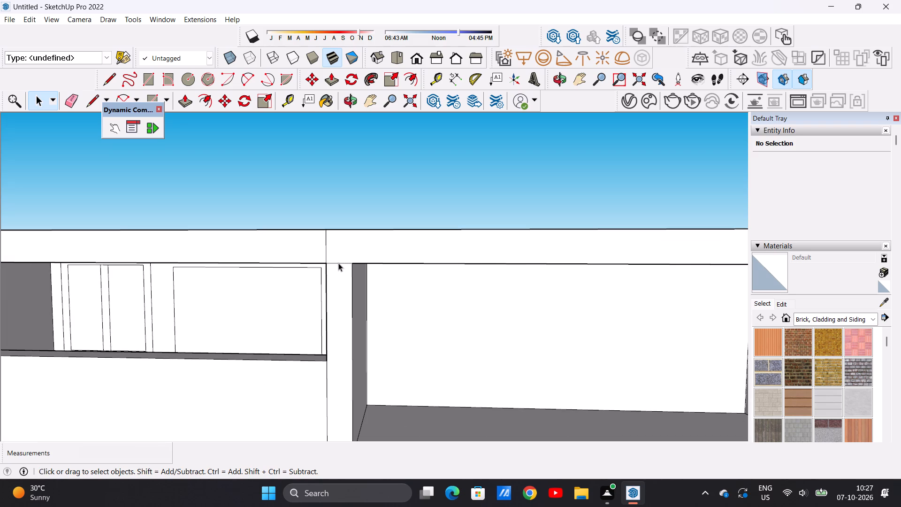
key("e")
left_click_drag(317, 244, 329, 244)
scroll(328, 284, "down", 3)
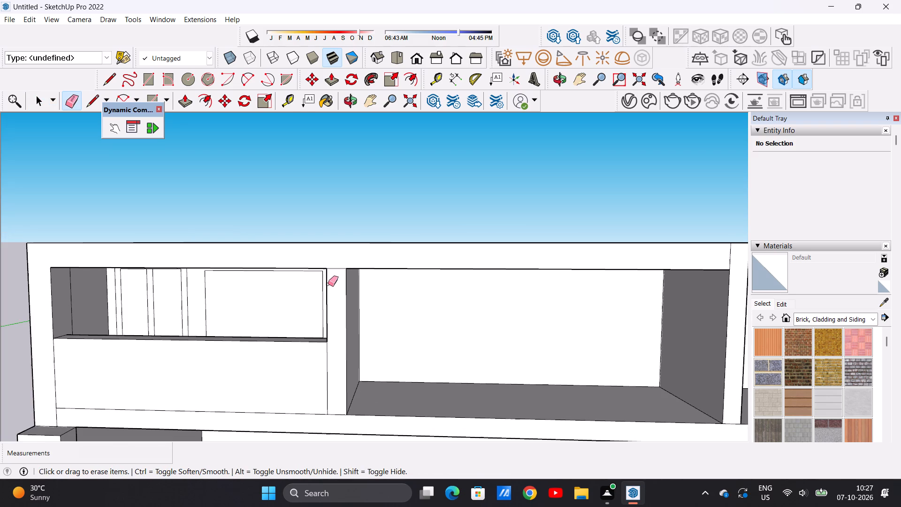
Examine the new top beam and the open roof area behind it from the front and from above.
scroll(328, 284, "down", 15)
middle_click_drag(336, 284, 337, 284)
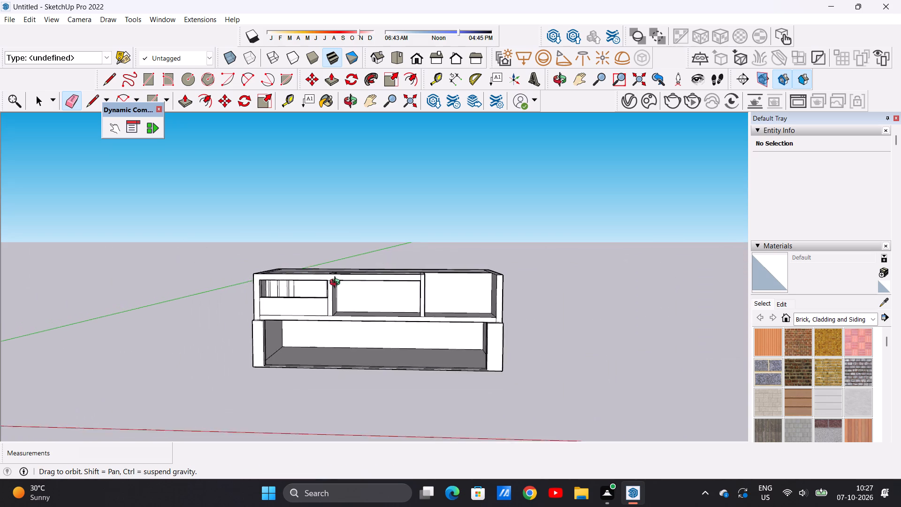
middle_click_drag(337, 284, 341, 317)
scroll(354, 287, "up", 7)
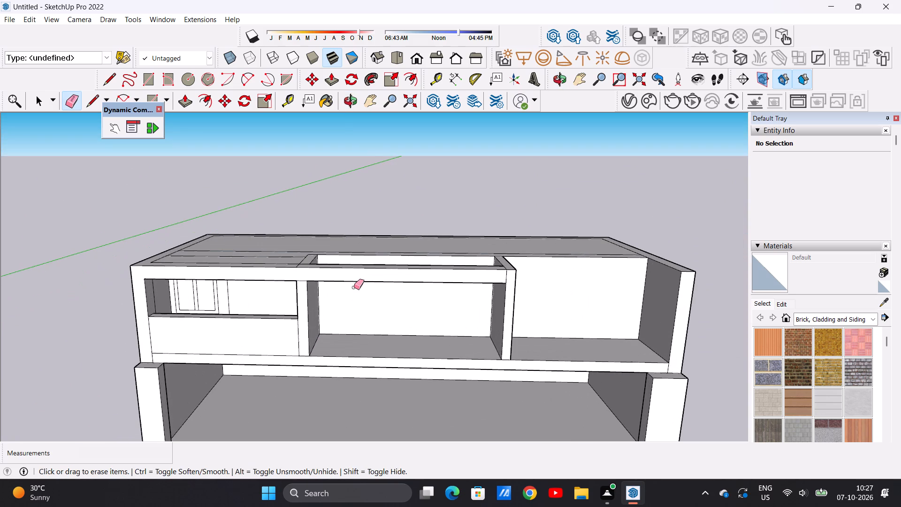
key("space")
middle_click_drag(383, 236, 354, 385)
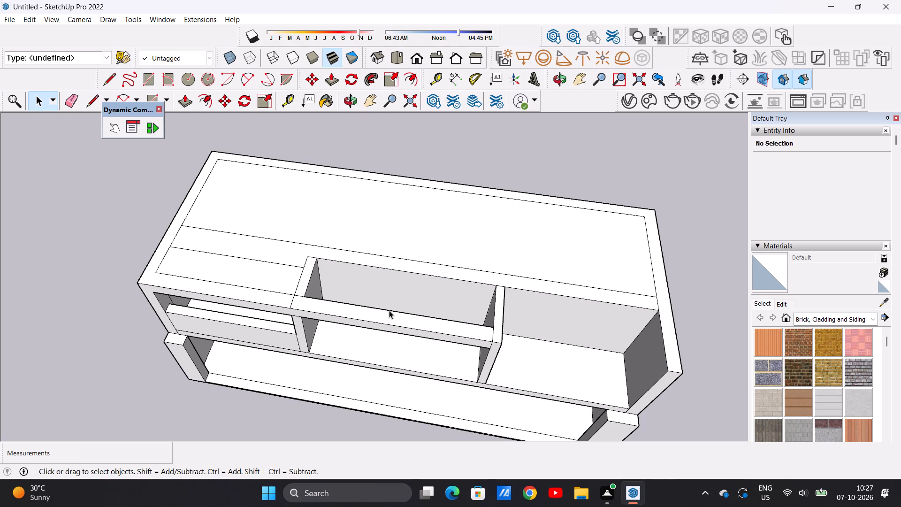
scroll(389, 310, "down", 5)
middle_click_drag(387, 344, 412, 222)
scroll(420, 324, "up", 6)
middle_click_drag(335, 311, 346, 275)
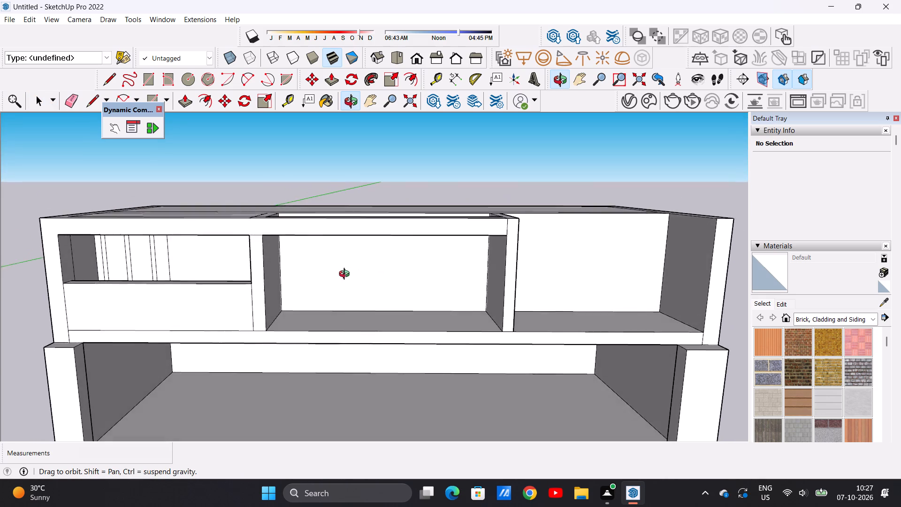
middle_click_drag(346, 275, 338, 372)
scroll(336, 365, "up", 1)
scroll(336, 365, "down", 6)
scroll(371, 341, "up", 3)
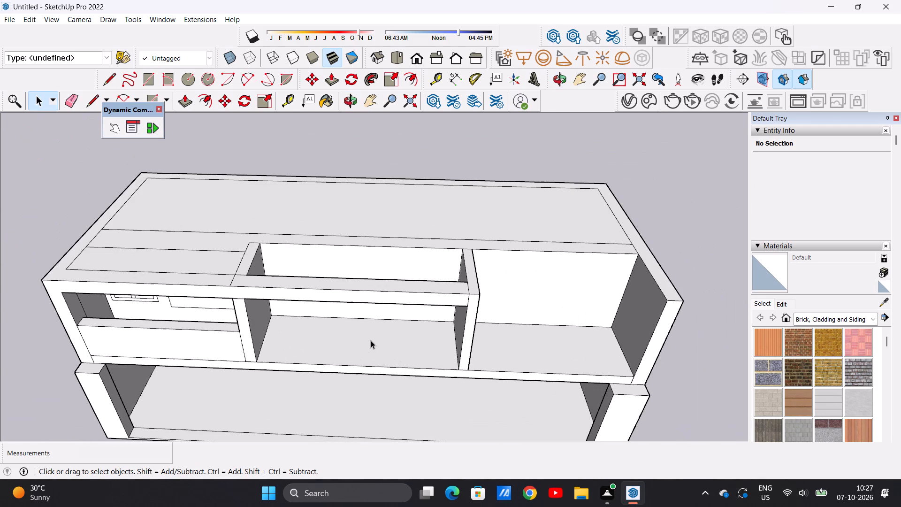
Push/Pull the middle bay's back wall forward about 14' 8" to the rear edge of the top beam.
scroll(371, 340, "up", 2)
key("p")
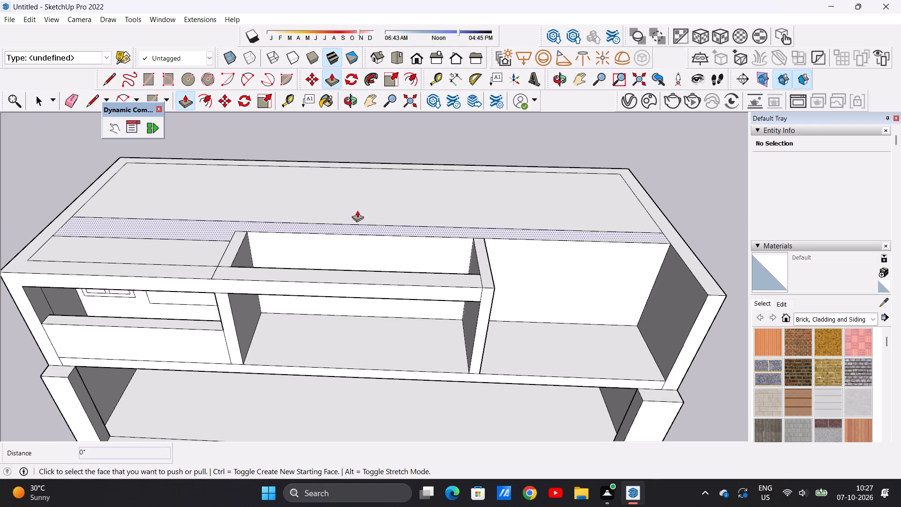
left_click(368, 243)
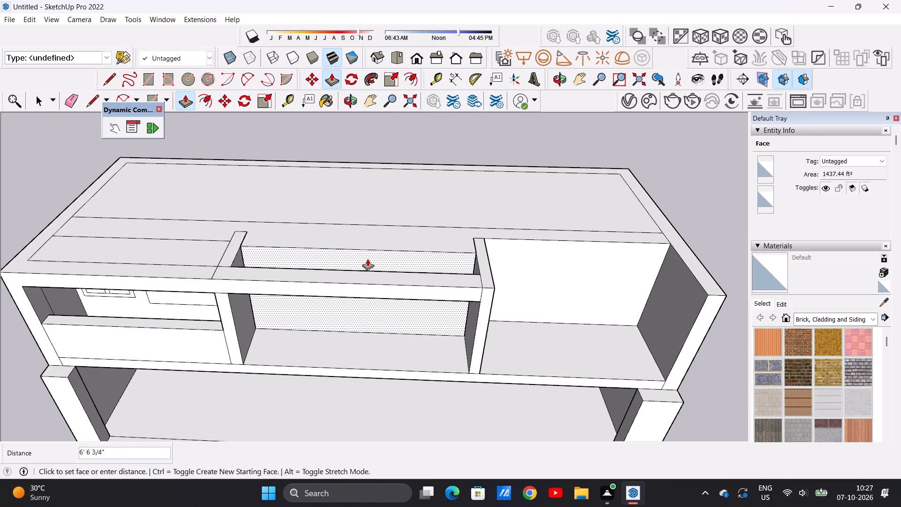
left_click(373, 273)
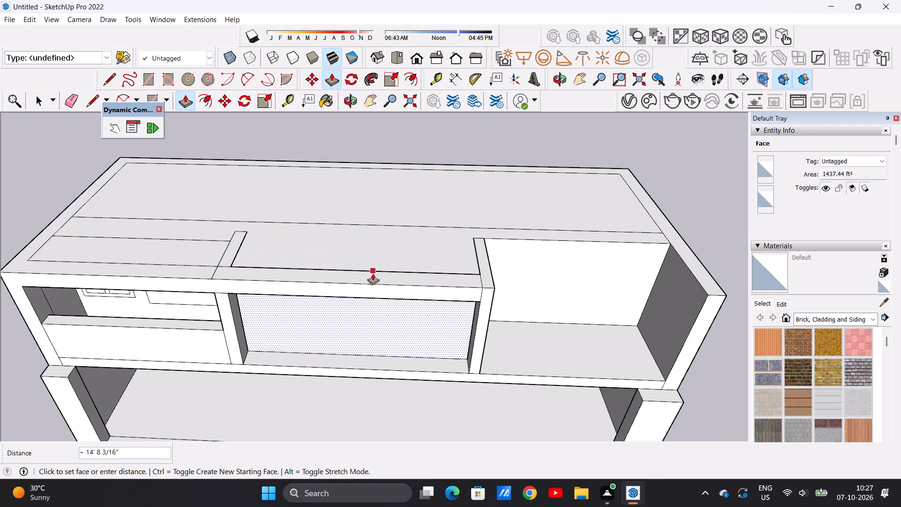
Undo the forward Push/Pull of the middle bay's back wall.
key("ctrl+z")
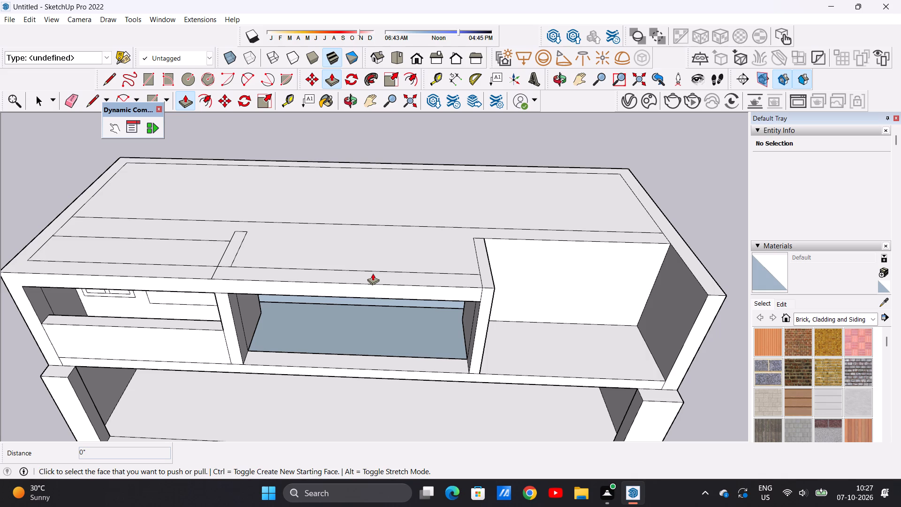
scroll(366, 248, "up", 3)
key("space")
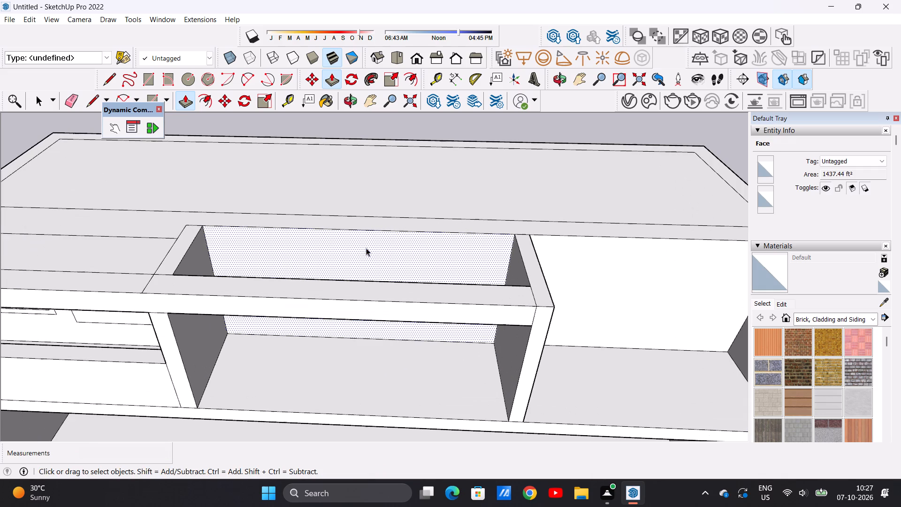
Examine the three front bays and the uncovered middle bay from the front and from above.
scroll(348, 278, "down", 8)
middle_click_drag(371, 334, 376, 233)
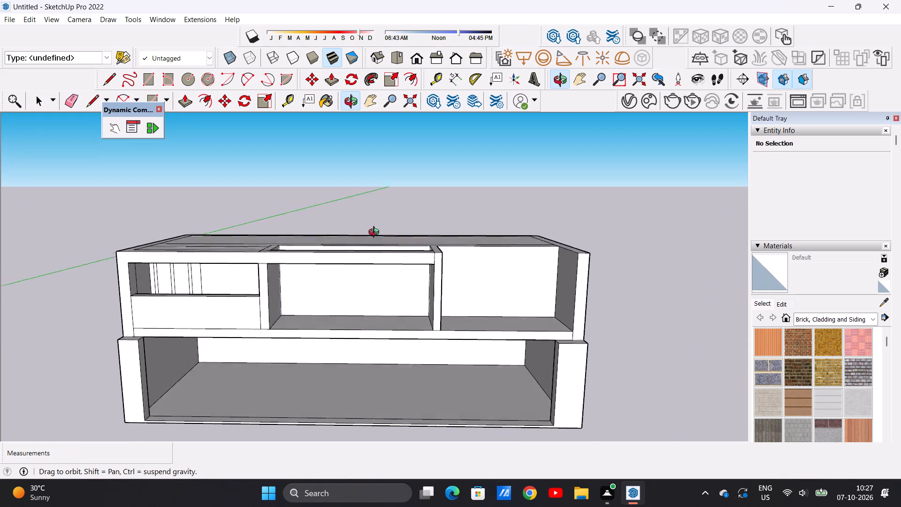
middle_click_drag(376, 233, 378, 229)
middle_click(378, 229)
scroll(372, 236, "down", 2)
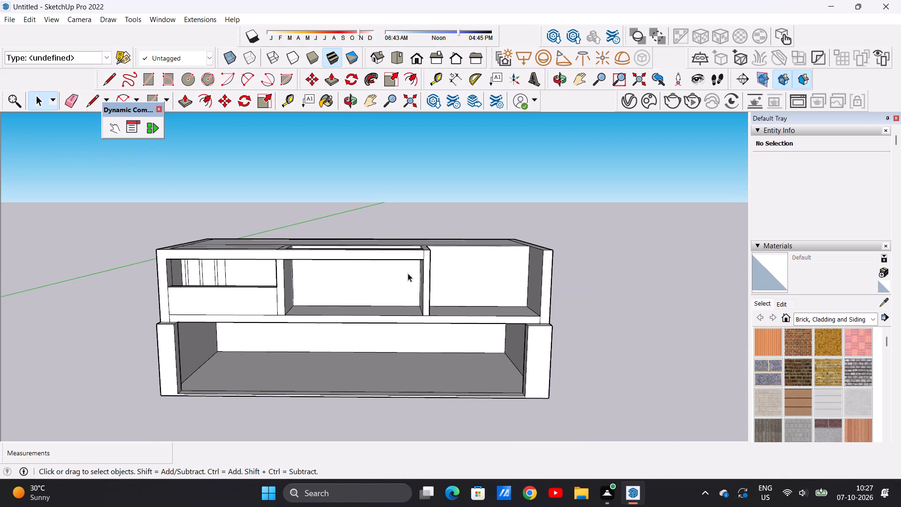
scroll(408, 273, "up", 4)
scroll(281, 261, "up", 1)
middle_click_drag(280, 261, 275, 394)
middle_click_drag(278, 305, 278, 362)
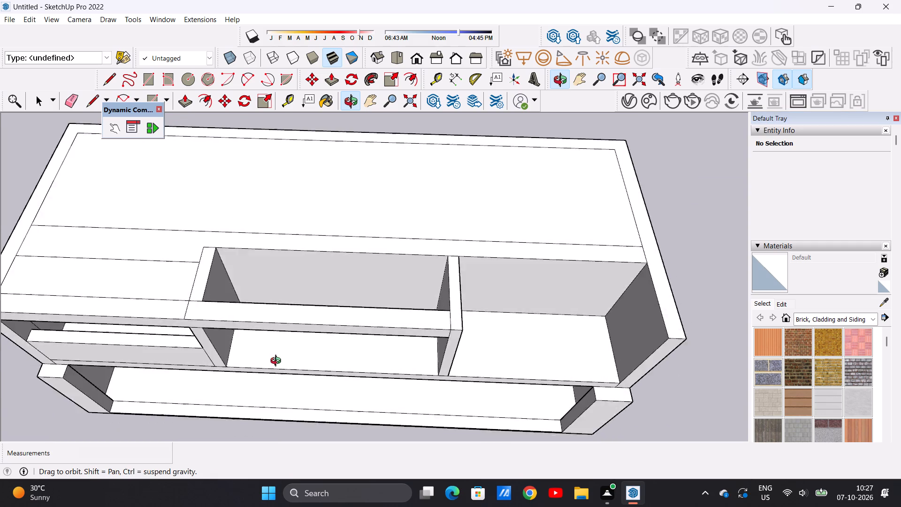
middle_click_drag(278, 362, 299, 167)
scroll(311, 280, "down", 8)
scroll(351, 285, "up", 5)
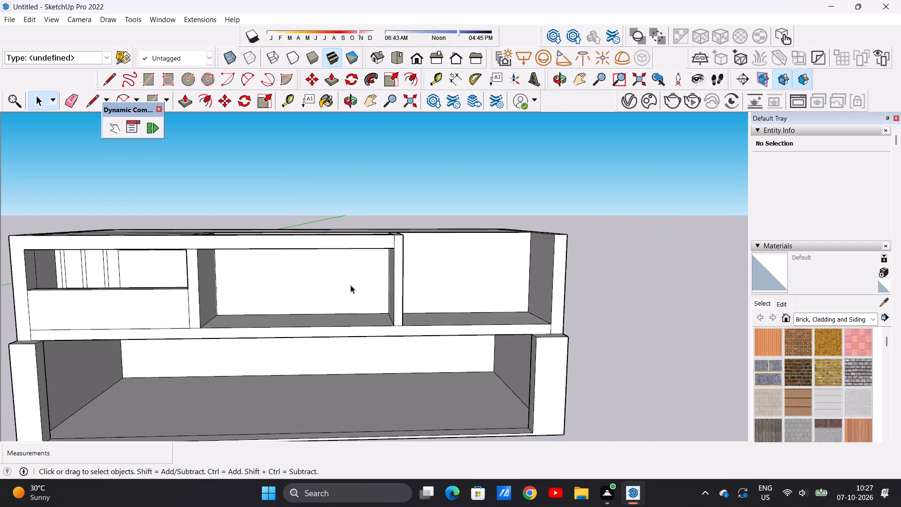
Push/Pull the middle bay's back wall forward about 4' 4 1/2", toward the rear edge of the top beam.
middle_click_drag(341, 292, 323, 255)
scroll(337, 257, "up", 2)
middle_click_drag(315, 273, 340, 316)
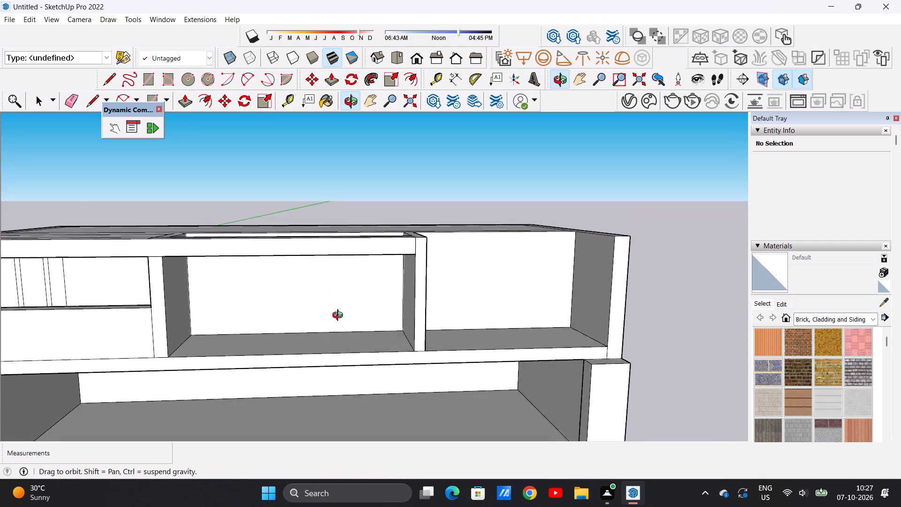
middle_click_drag(340, 316, 344, 379)
middle_click_drag(344, 379, 343, 364)
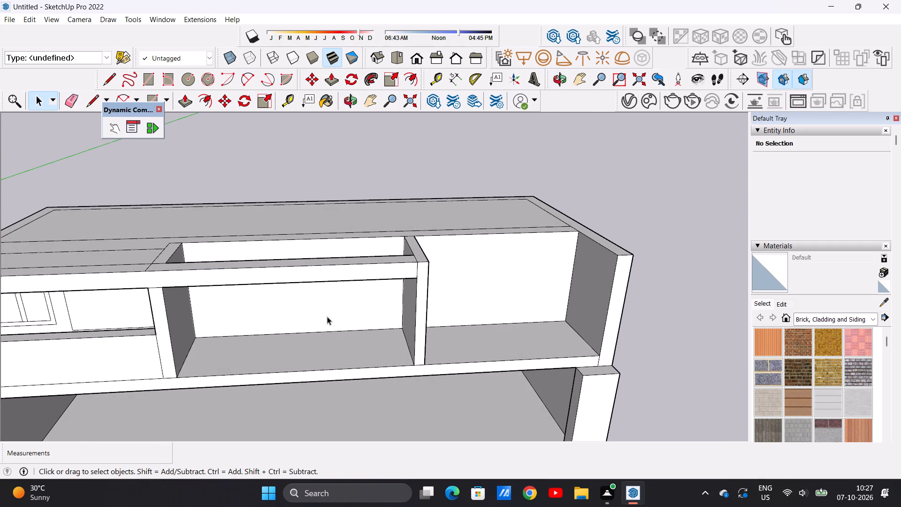
scroll(327, 316, "down", 3)
middle_click_drag(328, 309, 318, 379)
scroll(305, 273, "up", 5)
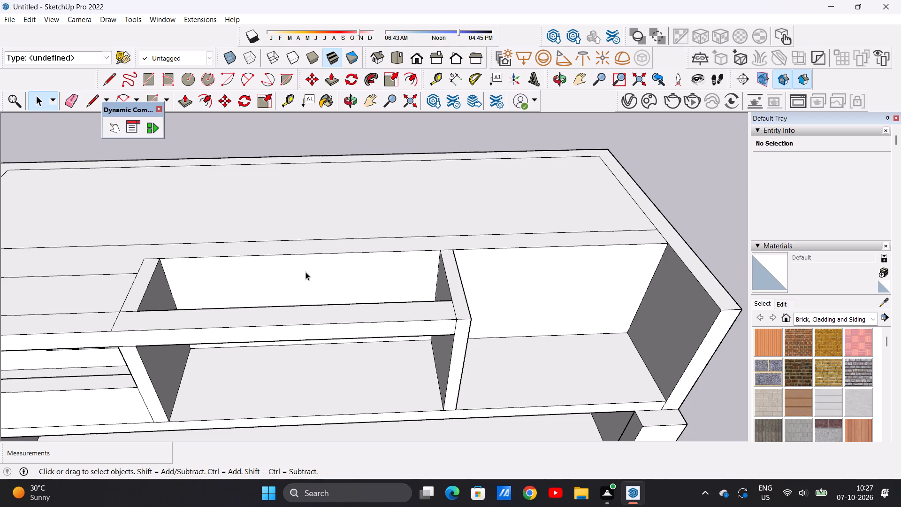
key("p")
left_click(277, 273)
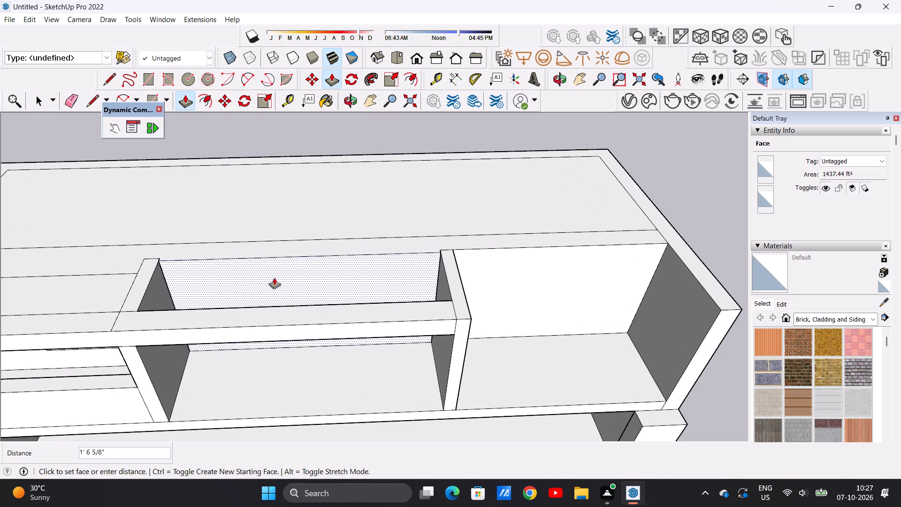
left_click(142, 269)
key("space")
scroll(339, 266, "down", 10)
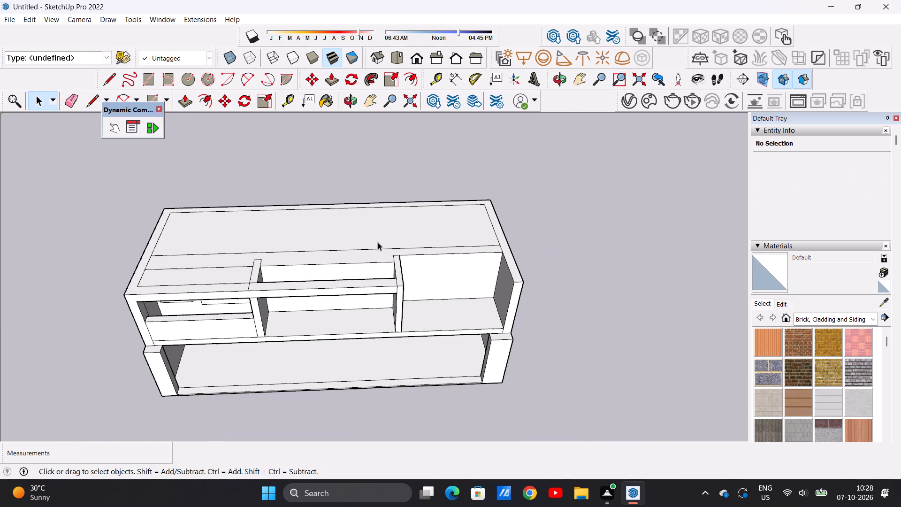
Push/Pull the outer frame of the two-pane window on the left bay's back wall outward about 11 3/8".
middle_click_drag(344, 338, 339, 205)
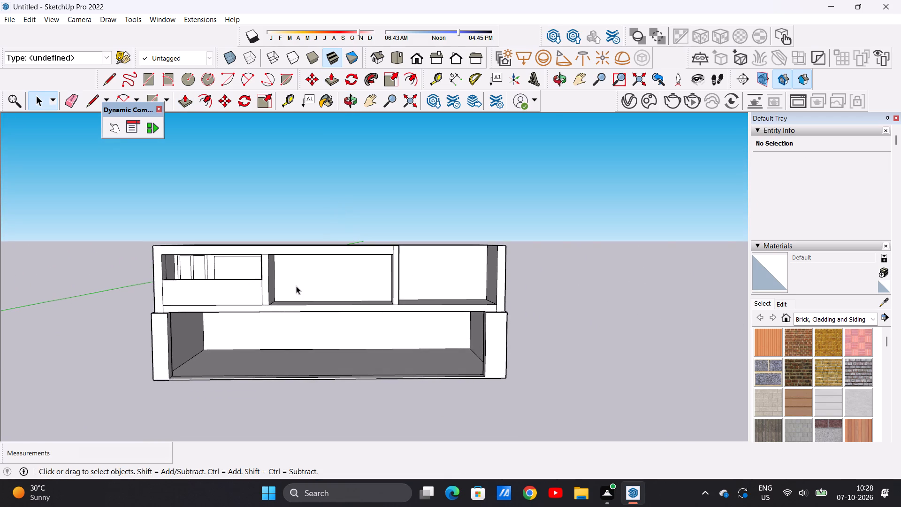
scroll(296, 286, "up", 6)
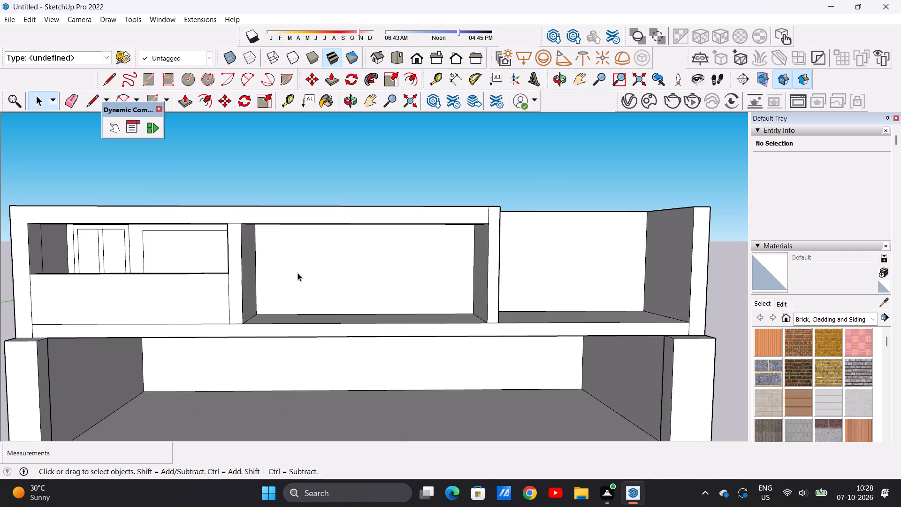
scroll(314, 248, "down", 11)
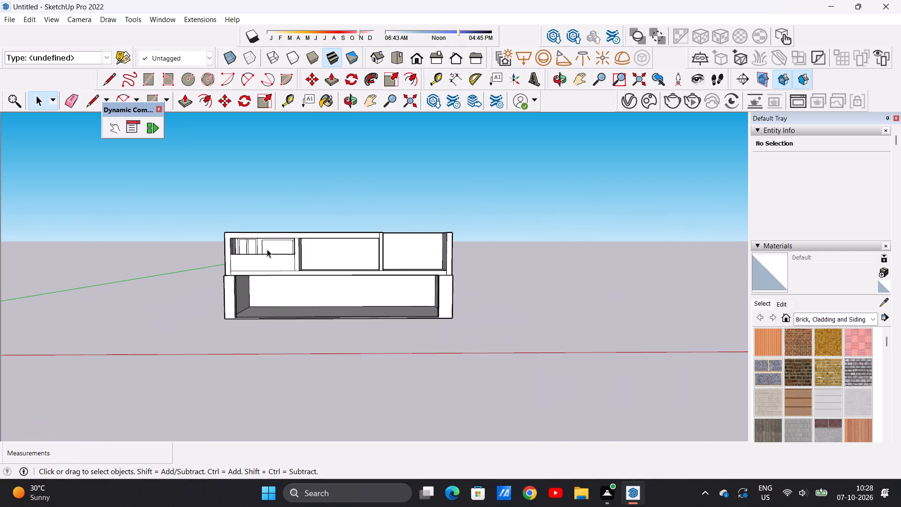
scroll(267, 249, "up", 12)
middle_click_drag(235, 246, 244, 280)
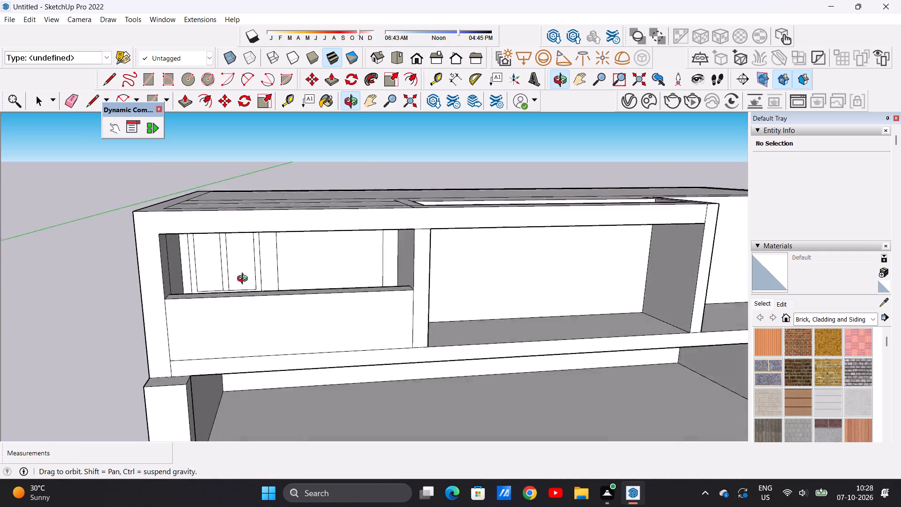
middle_click_drag(244, 280, 206, 255)
scroll(259, 219, "up", 2)
middle_click_drag(273, 241, 243, 286)
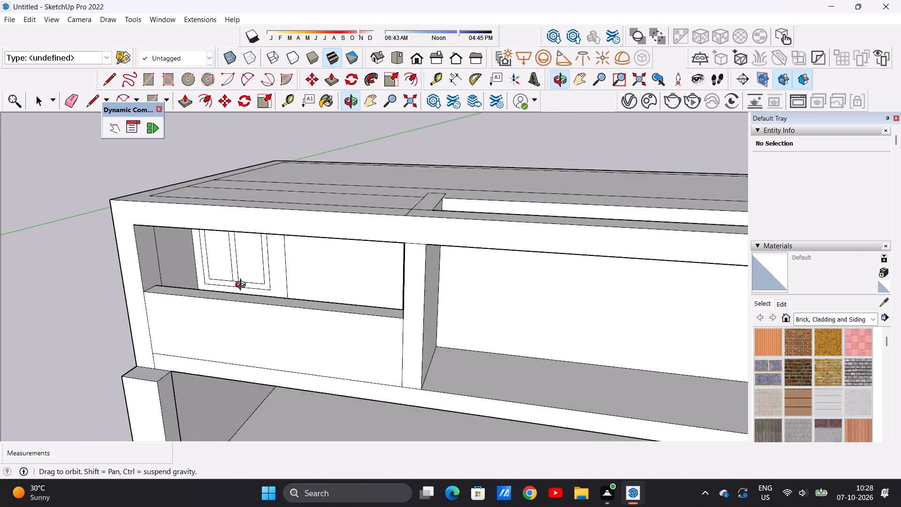
middle_click_drag(243, 286, 242, 286)
middle_click_drag(254, 282, 244, 250)
middle_click_drag(258, 249, 257, 219)
scroll(260, 213, "up", 2)
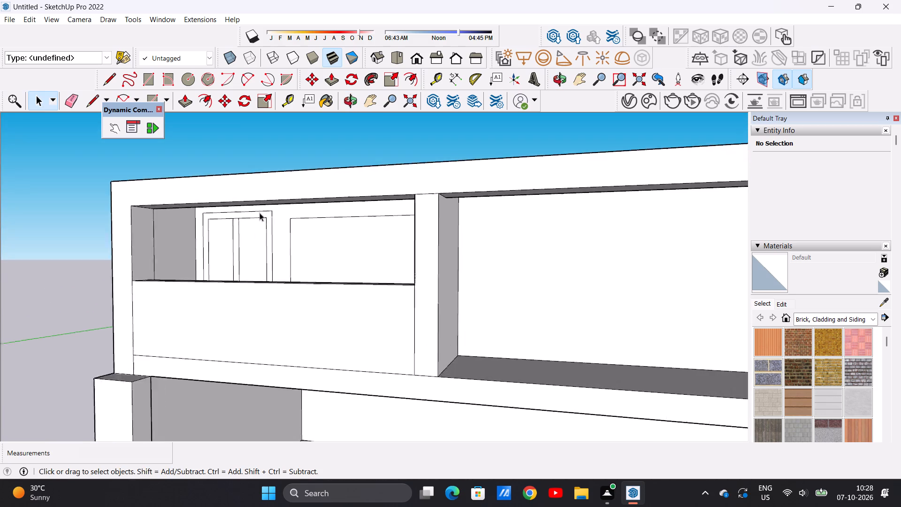
scroll(260, 213, "up", 8)
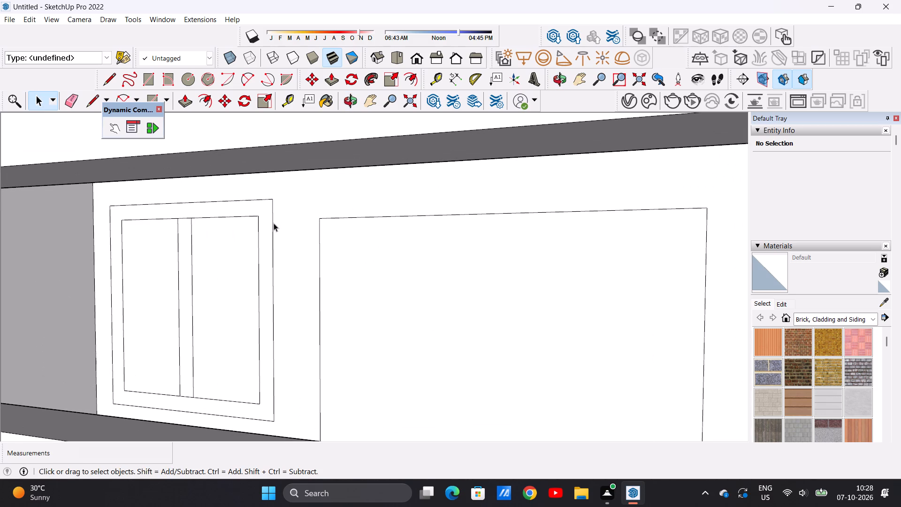
key("p")
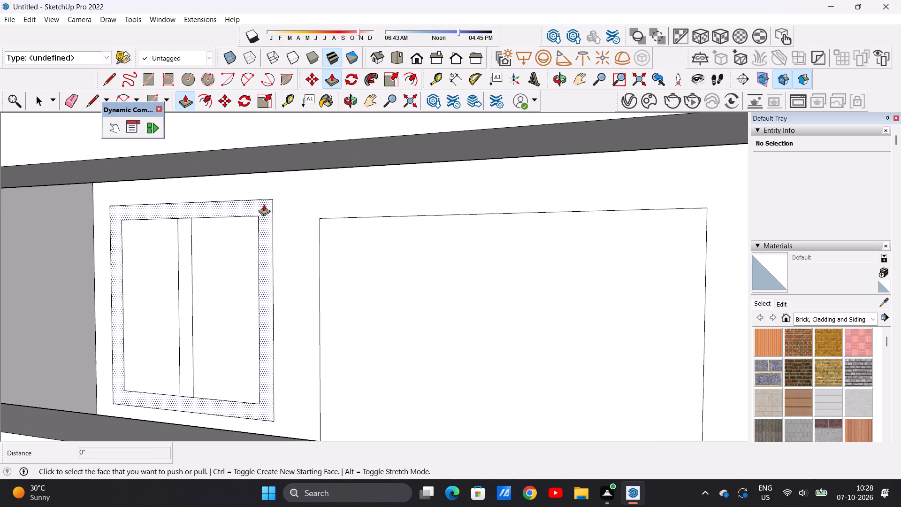
left_click(264, 204)
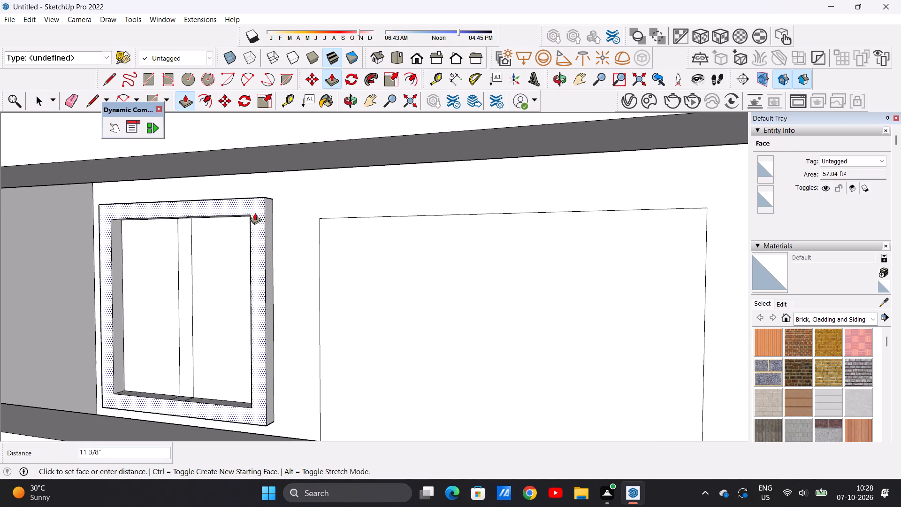
left_click(255, 213)
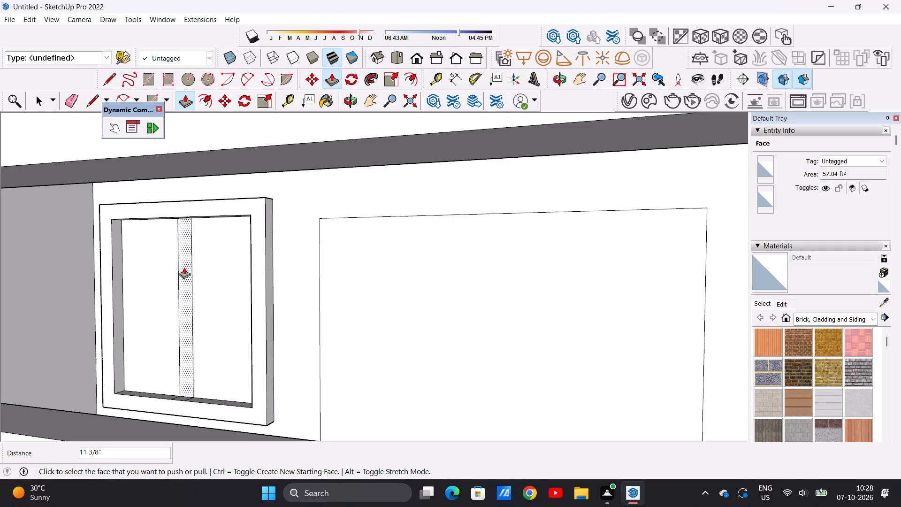
Push/Pull the window's centre mullion outward 11 3/8", flush with the front of its frame.
left_click(184, 267)
left_click(184, 216)
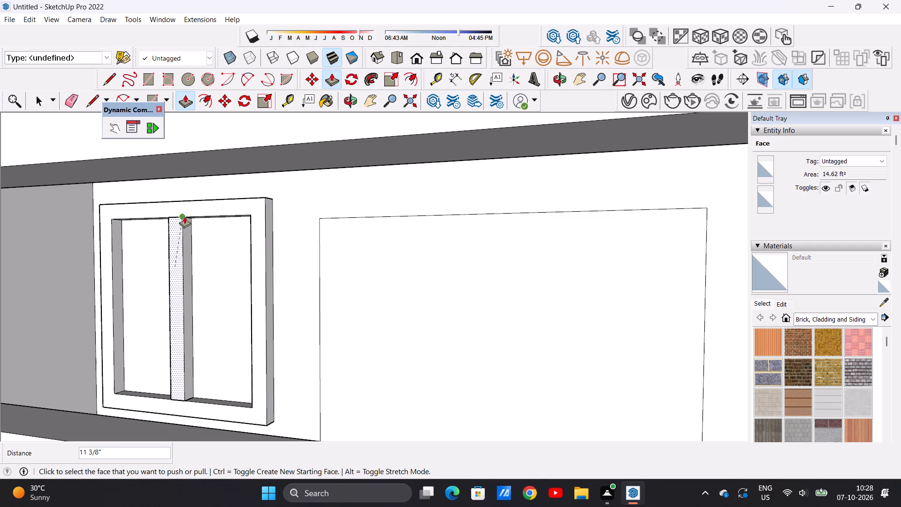
key("space")
Push/Pull the large rectangle beside the window on the left bay's back wall forward about 2' 9 7/16".
scroll(291, 324, "down", 8)
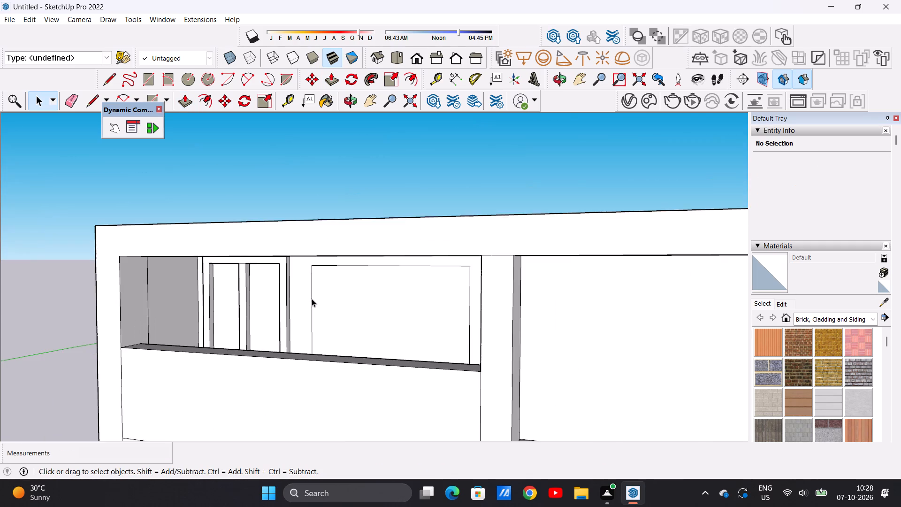
middle_click_drag(290, 296, 425, 333)
middle_click_drag(425, 316, 427, 283)
scroll(386, 298, "up", 2)
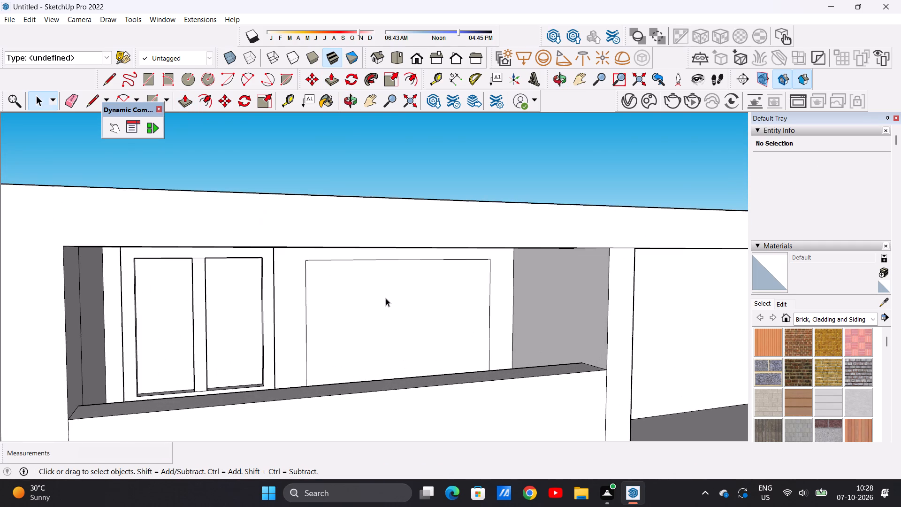
key("p")
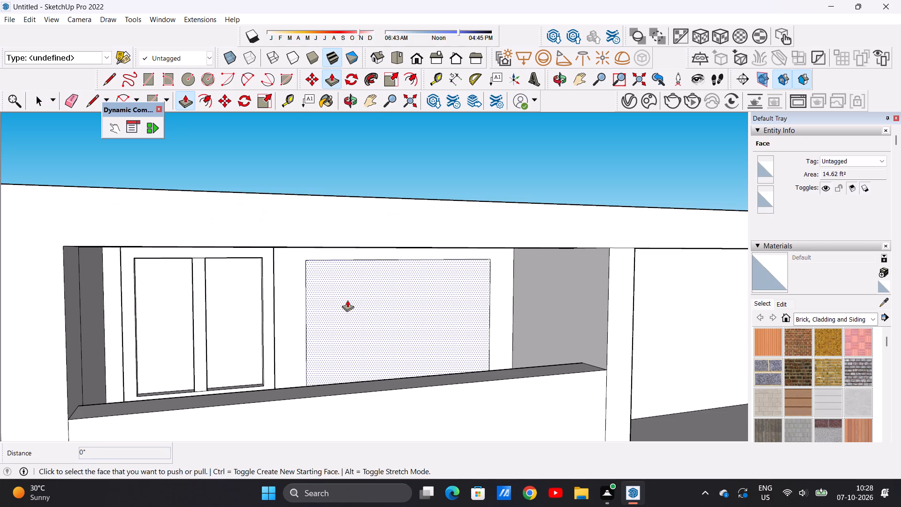
left_click(347, 300)
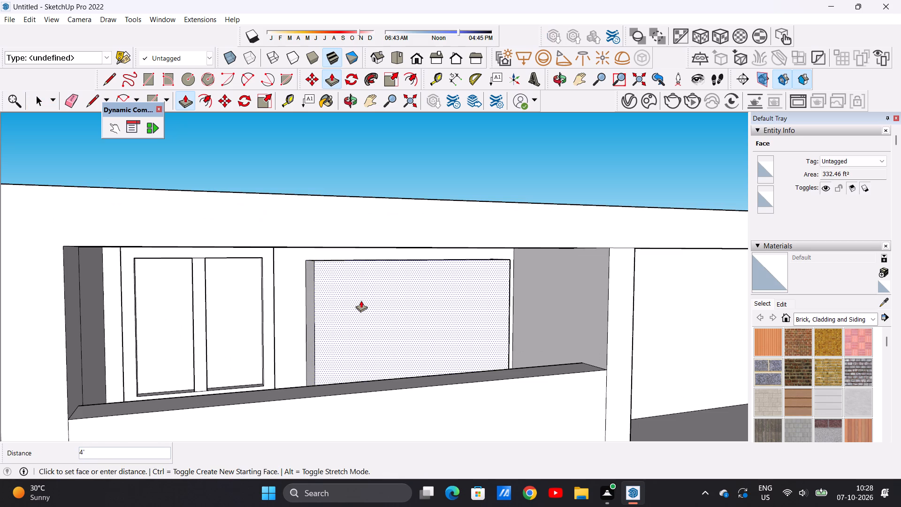
left_click(357, 296)
key("space")
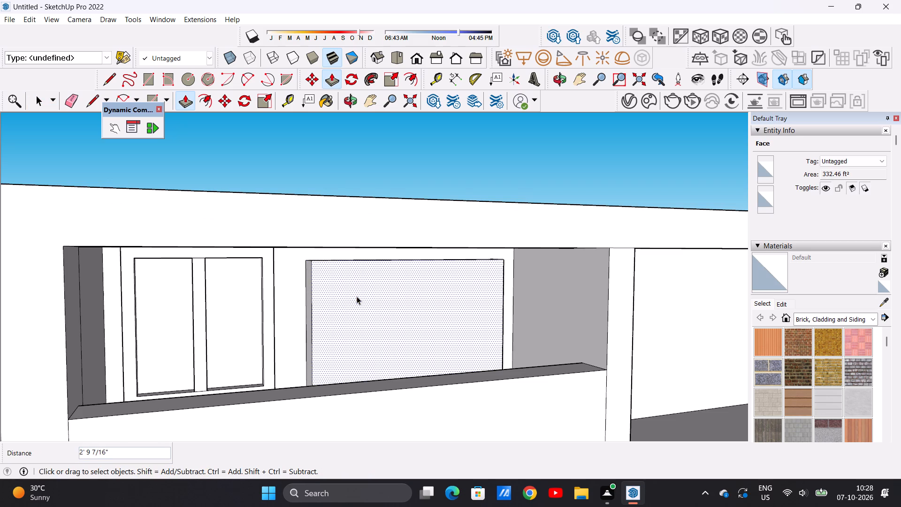
Push/Pull the front face of the divider wall between the left and middle bays forward about 3' 2 3/16".
scroll(342, 294, "down", 15)
middle_click_drag(492, 314, 391, 301)
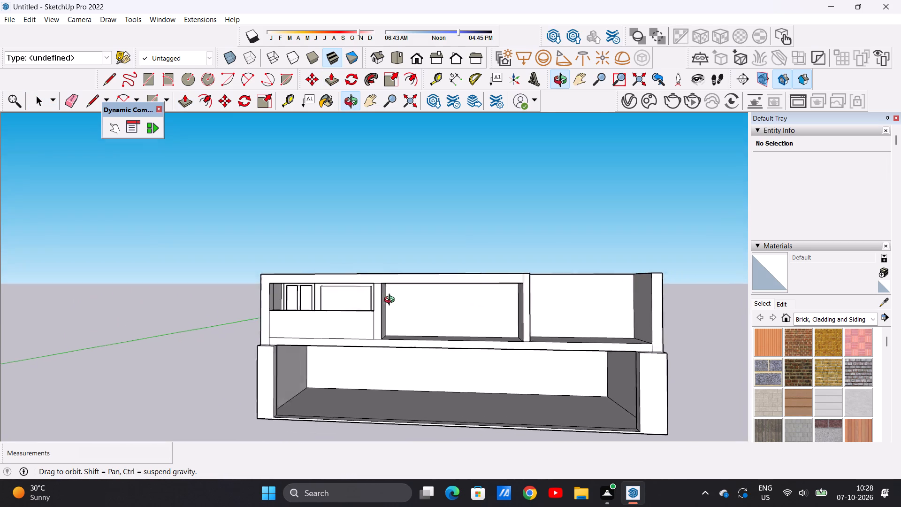
middle_click_drag(391, 301, 421, 286)
scroll(521, 306, "up", 5)
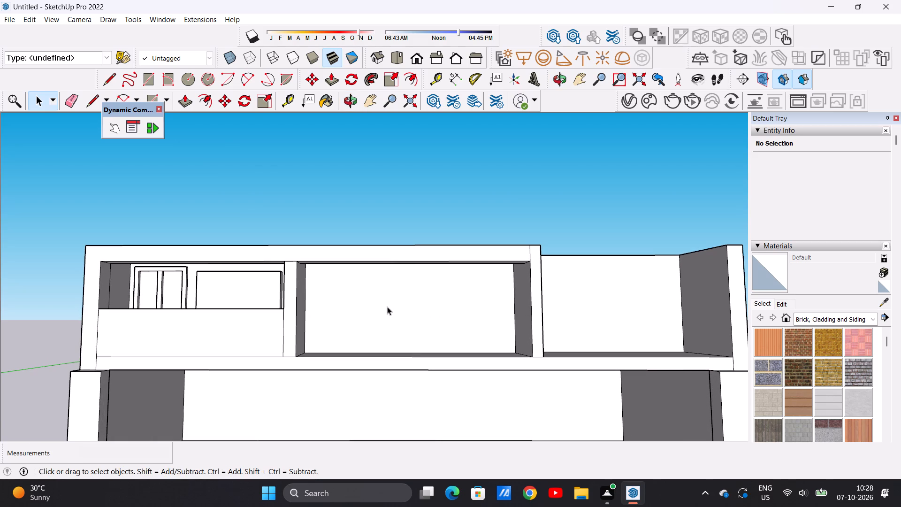
scroll(387, 307, "down", 3)
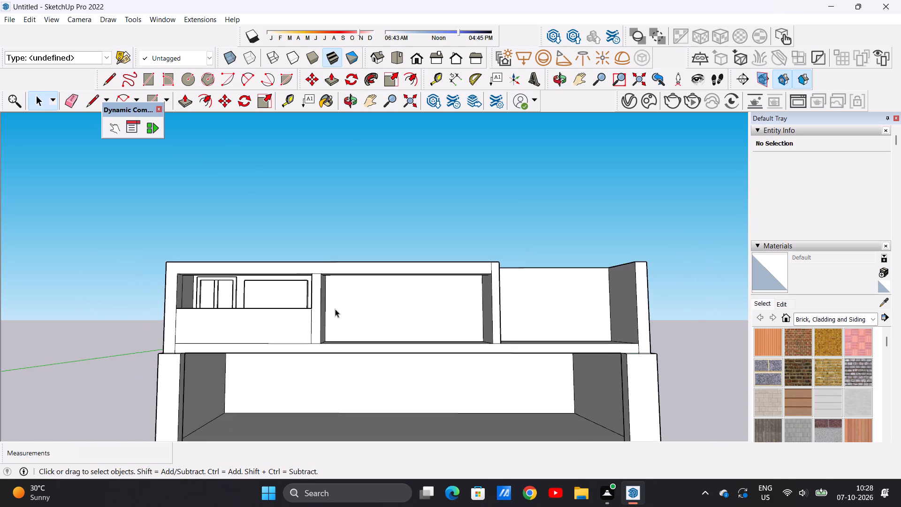
middle_click_drag(299, 310, 454, 344)
scroll(352, 330, "up", 2)
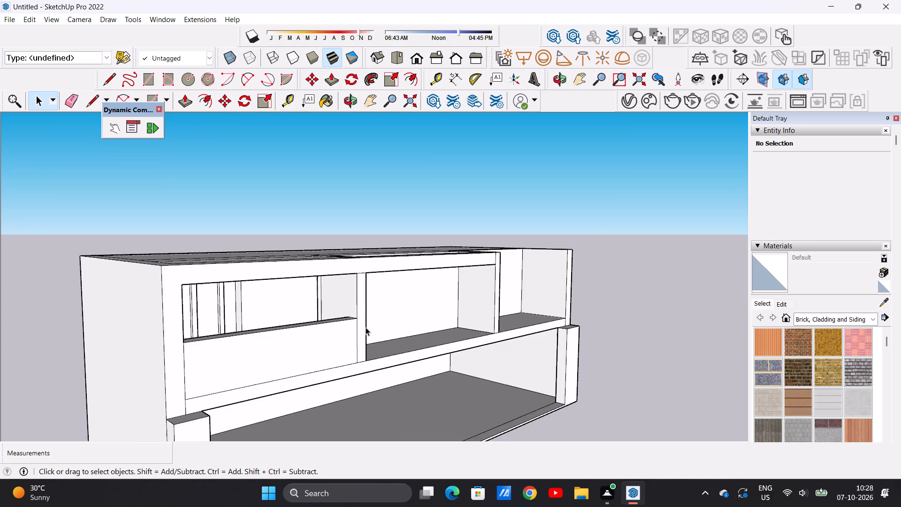
scroll(366, 327, "up", 3)
key("p")
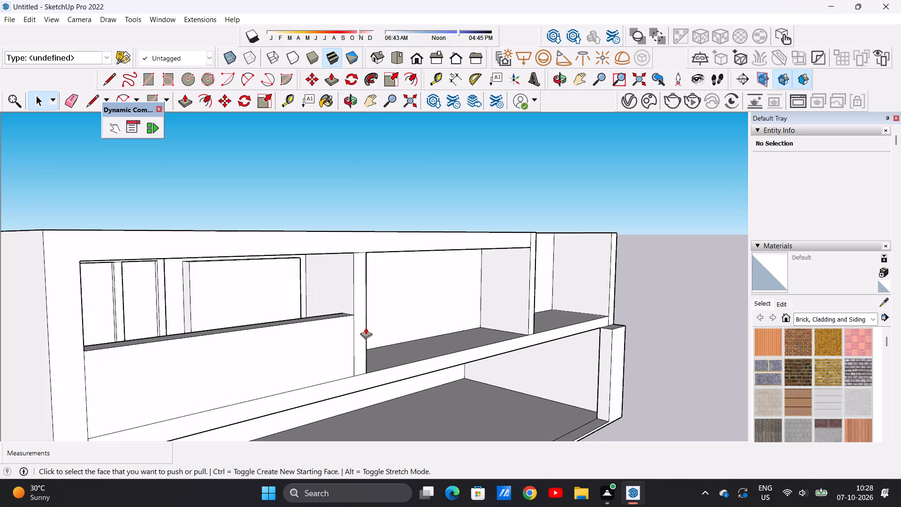
left_click(362, 325)
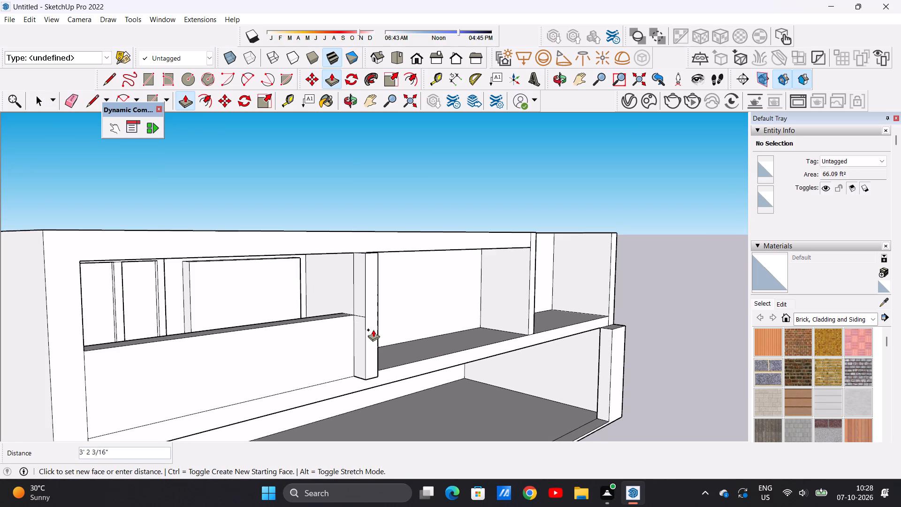
left_click(373, 330)
Push/Pull the joined front face of the top beam and left end wall forward 3' 2 3/16", flush with the extended divider.
scroll(372, 328, "down", 7)
middle_click_drag(396, 341, 313, 318)
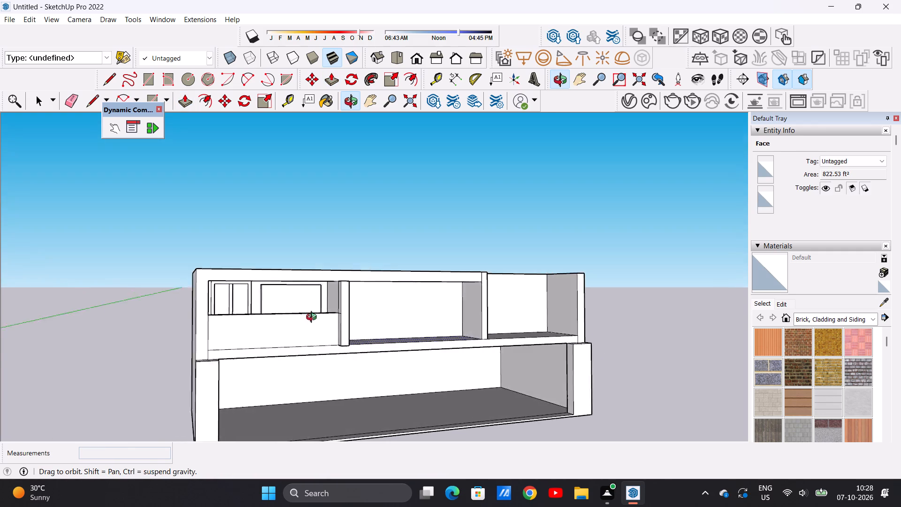
middle_click_drag(313, 318, 277, 362)
scroll(337, 270, "up", 6)
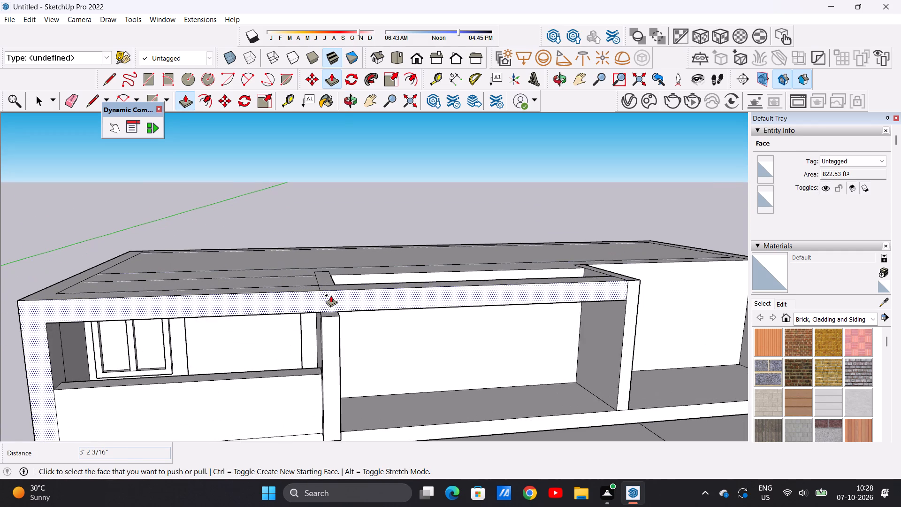
left_click(331, 295)
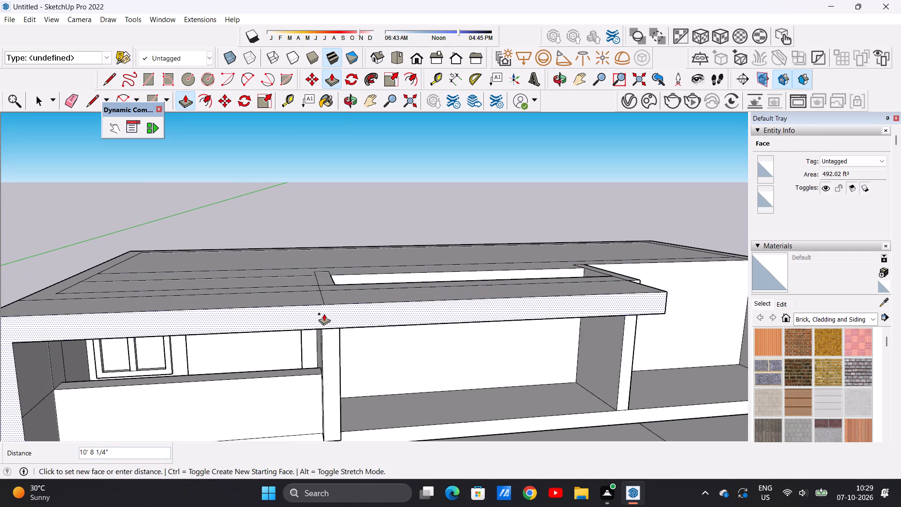
middle_click_drag(323, 313, 364, 262)
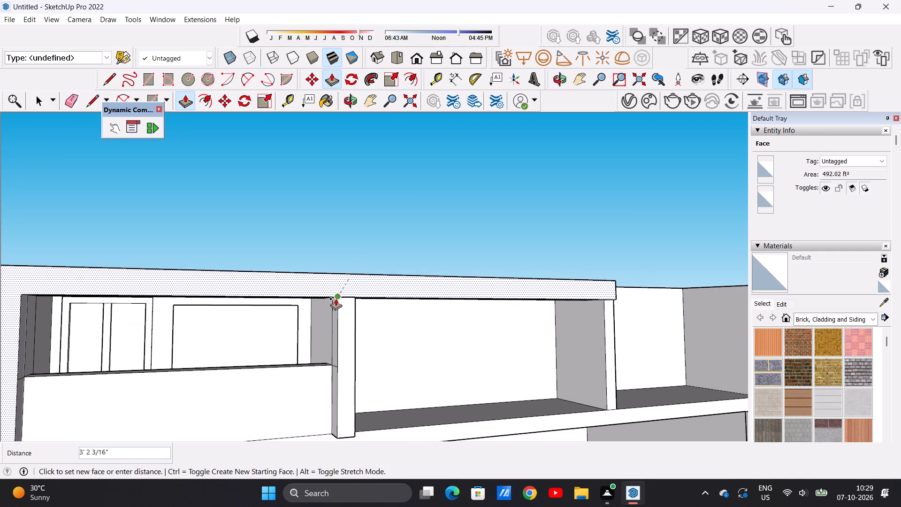
left_click(336, 299)
key("space")
scroll(351, 274, "down", 6)
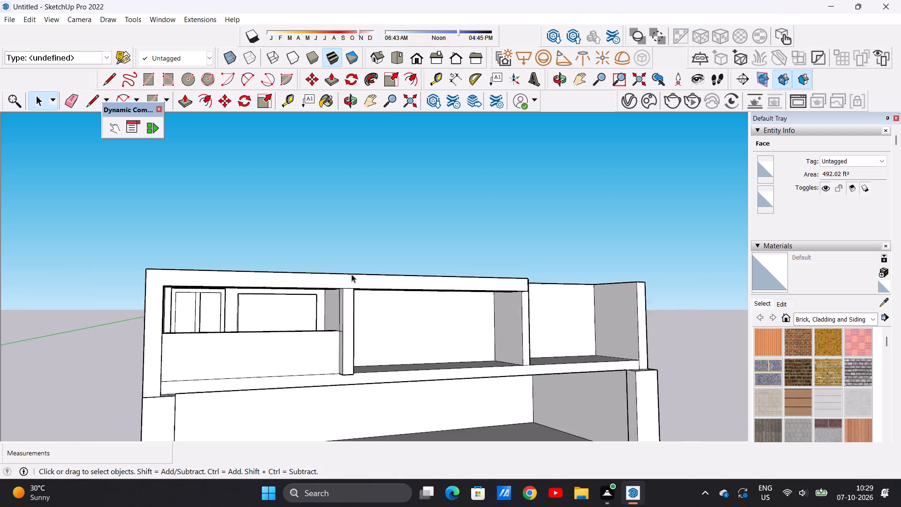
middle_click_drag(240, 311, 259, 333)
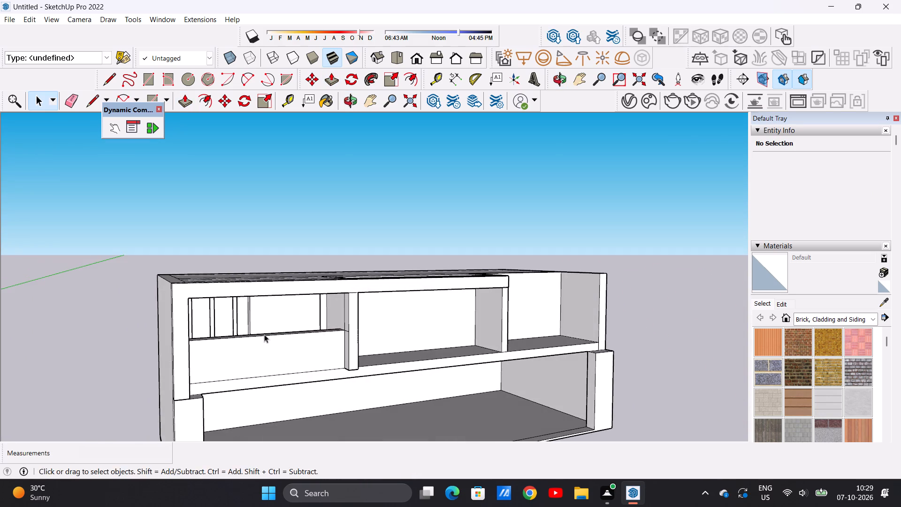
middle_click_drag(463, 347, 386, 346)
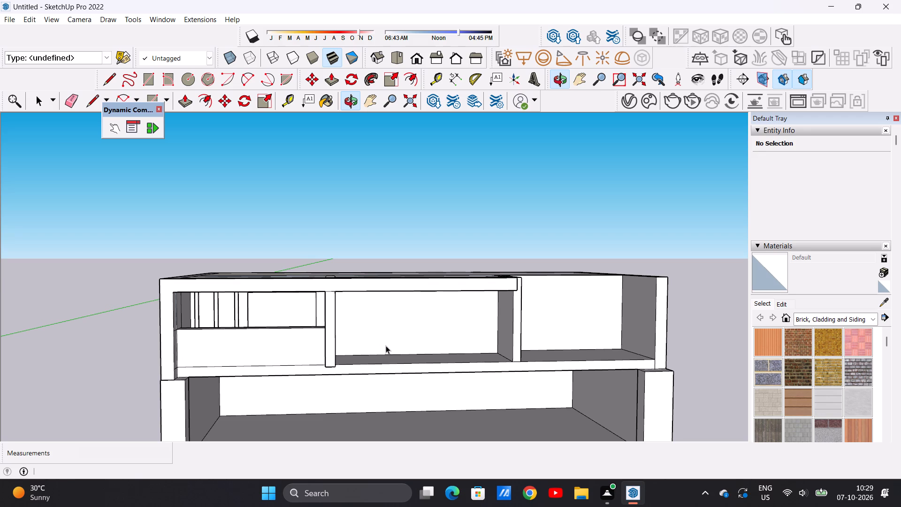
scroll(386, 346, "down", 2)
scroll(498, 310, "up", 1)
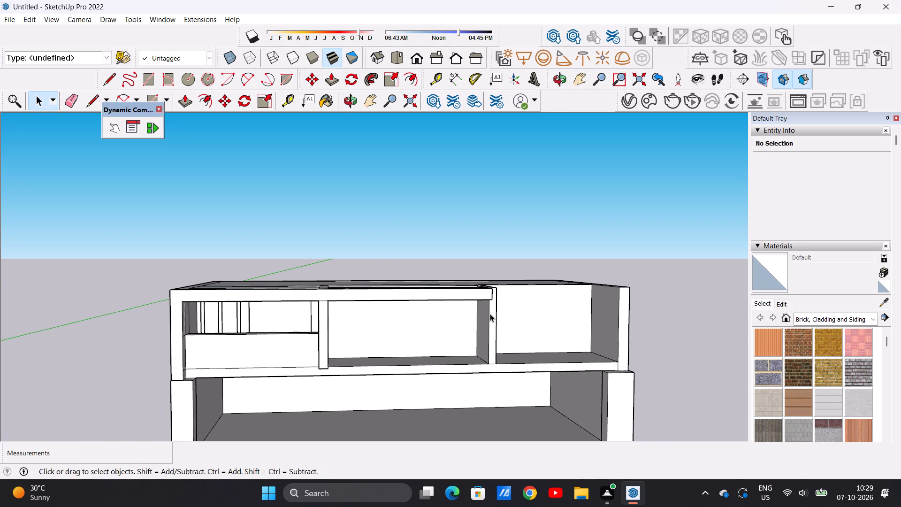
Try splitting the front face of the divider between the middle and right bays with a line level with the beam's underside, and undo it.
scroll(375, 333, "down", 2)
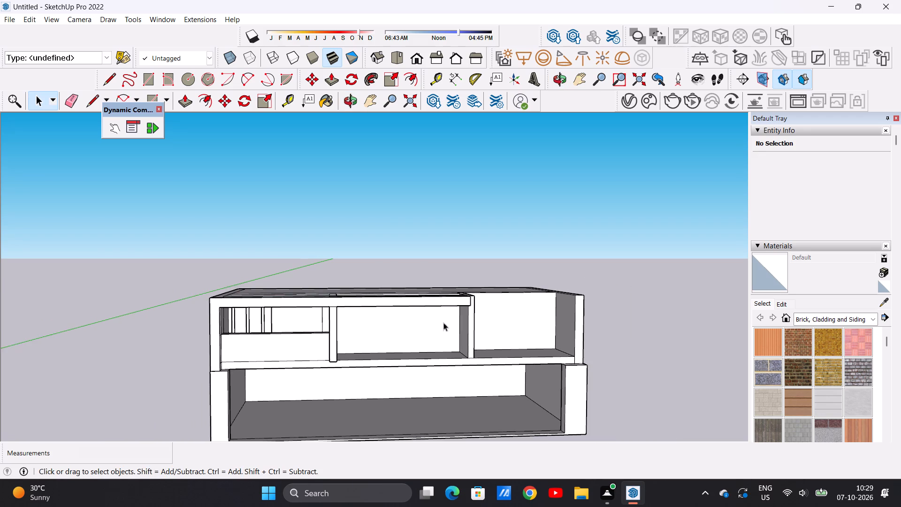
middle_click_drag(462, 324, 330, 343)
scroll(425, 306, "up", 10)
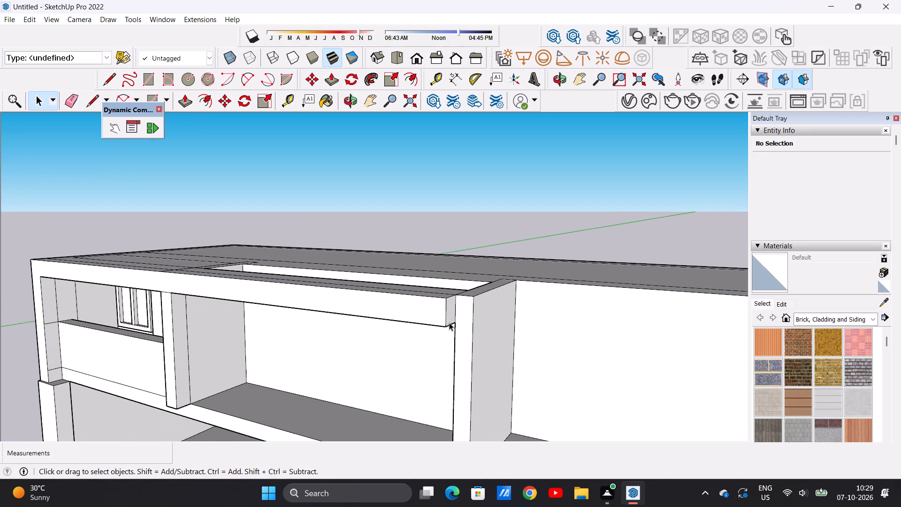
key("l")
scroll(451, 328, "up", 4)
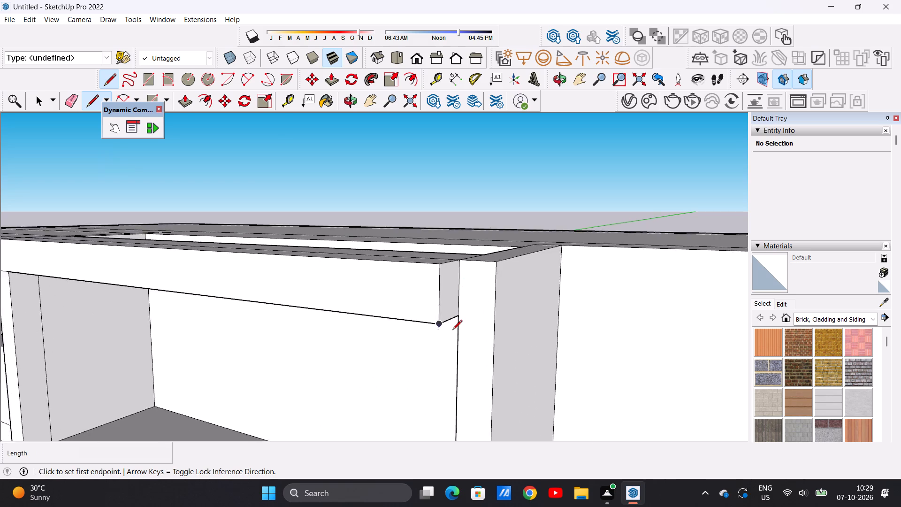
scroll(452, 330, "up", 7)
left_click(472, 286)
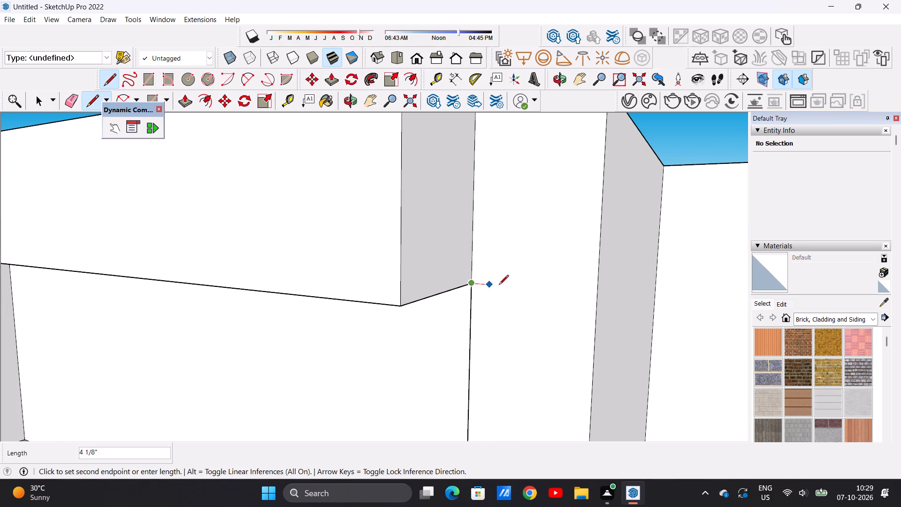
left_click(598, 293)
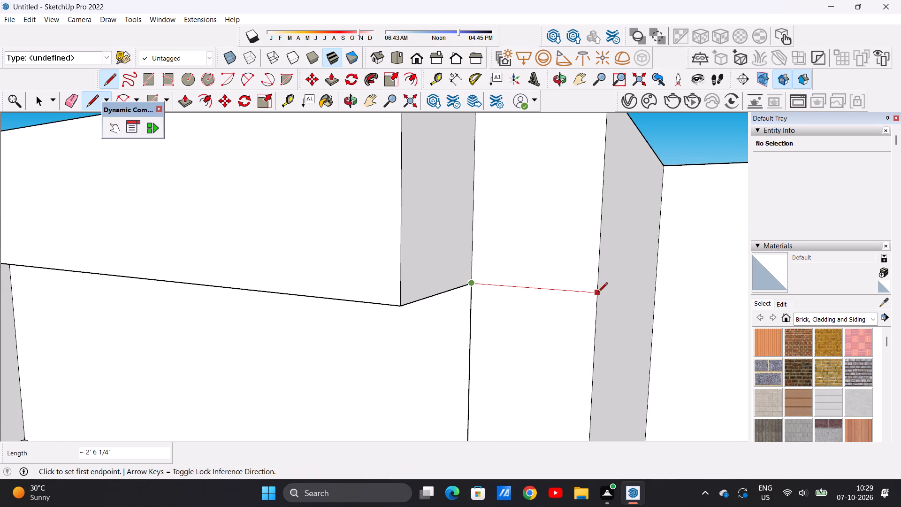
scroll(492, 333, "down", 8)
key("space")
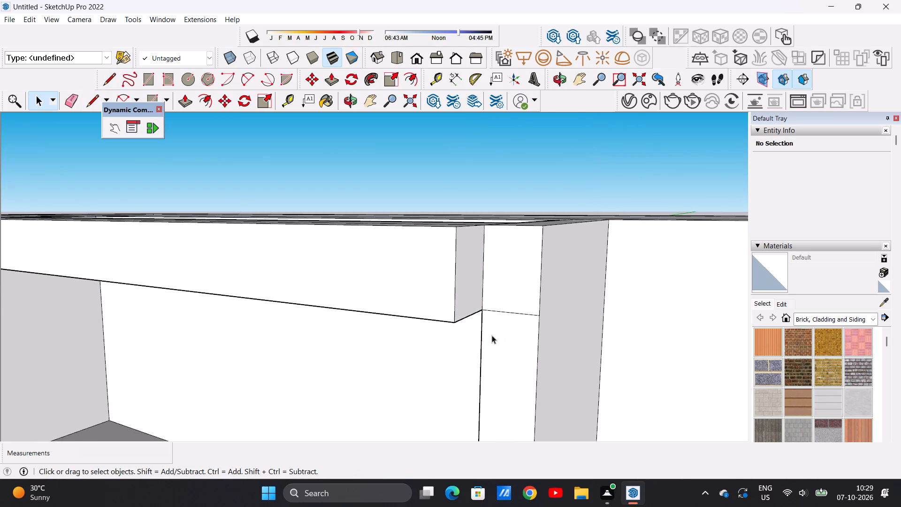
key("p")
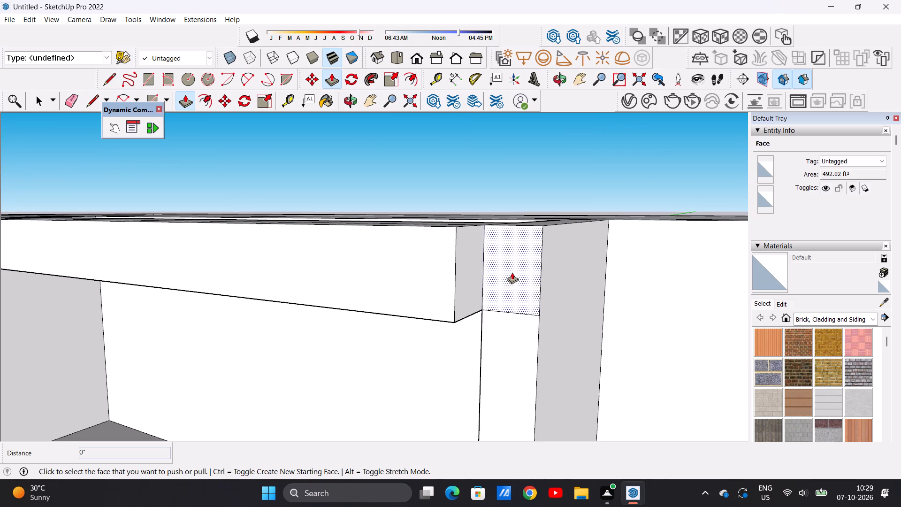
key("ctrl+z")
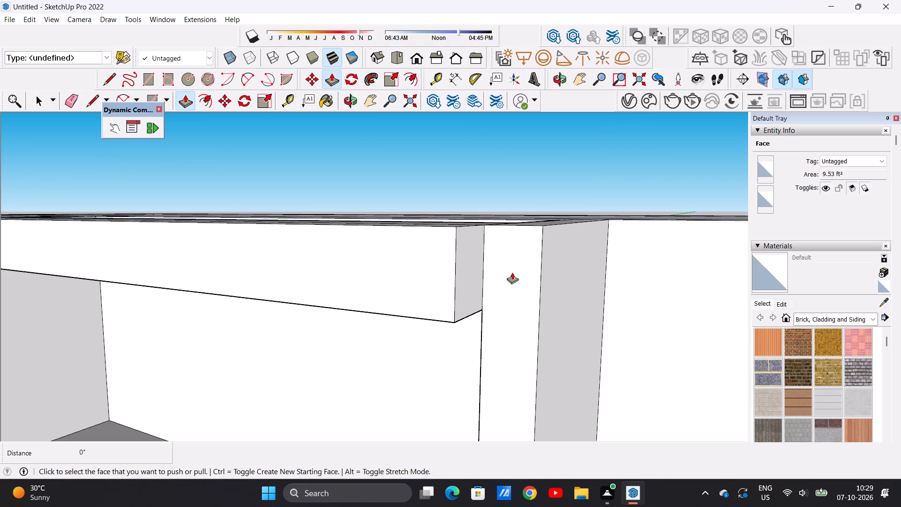
Push/Pull the front face of the divider between the middle and right bays forward 3' 2 3/16", flush with the top beam's front.
left_click(512, 272)
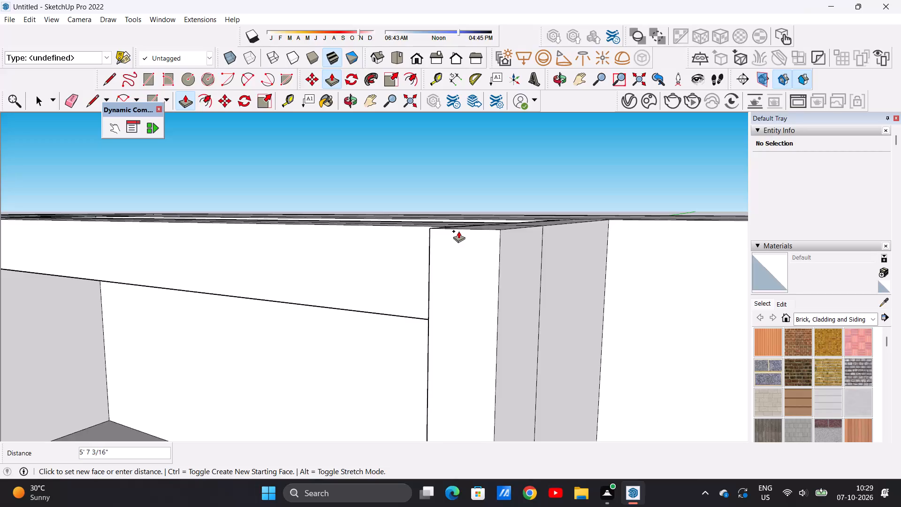
middle_click_drag(453, 242, 627, 223)
scroll(495, 231, "down", 6)
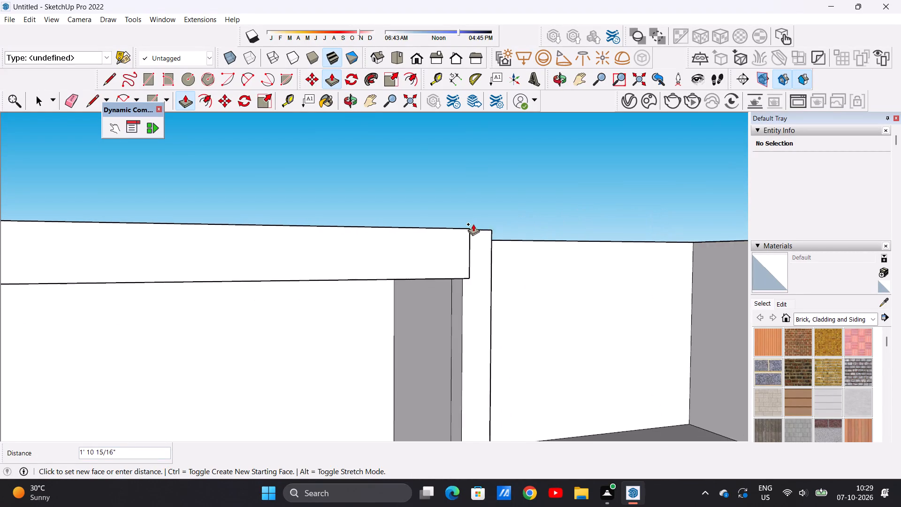
scroll(472, 223, "up", 6)
scroll(475, 225, "down", 6)
middle_click_drag(474, 230, 424, 275)
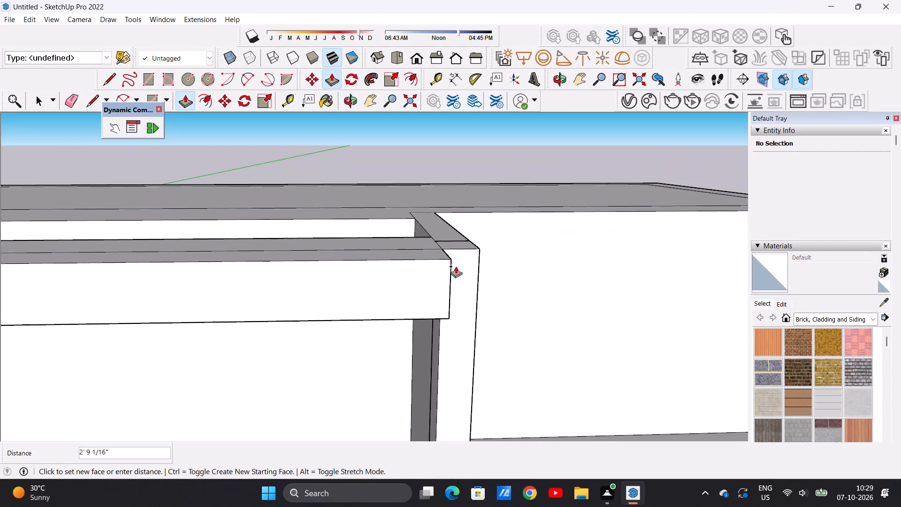
scroll(456, 264, "up", 12)
left_click(442, 242)
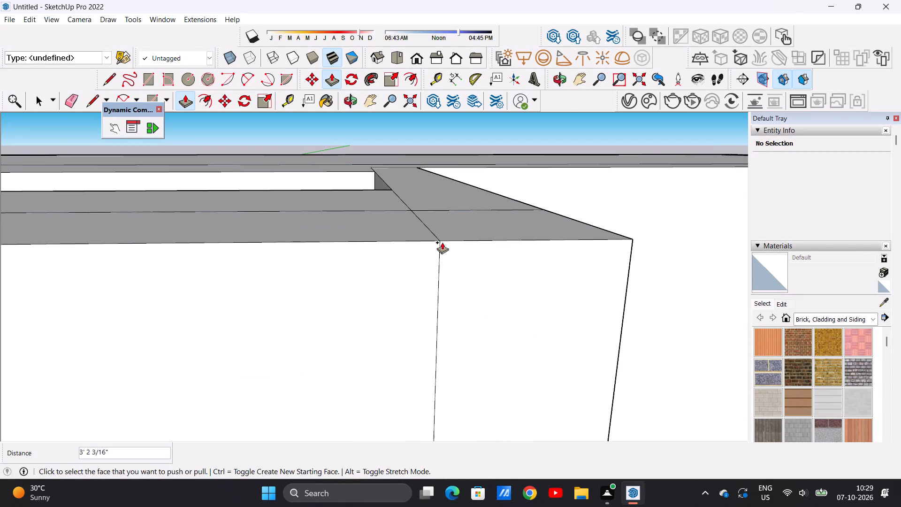
key("space")
Examine the building's whole front, including the extended dividers, top beam and intermediate floor slab.
scroll(427, 299, "down", 20)
scroll(427, 299, "down", 14)
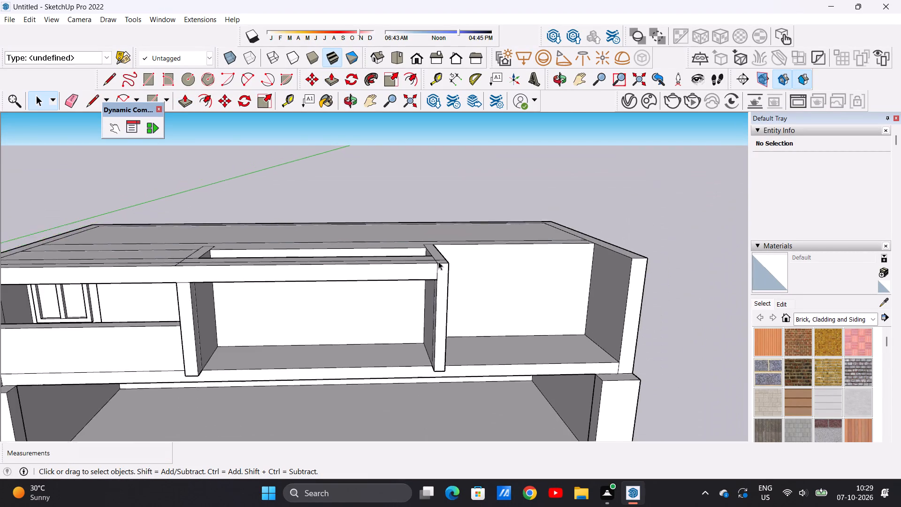
scroll(438, 261, "down", 5)
scroll(388, 293, "down", 2)
middle_click_drag(386, 307, 381, 232)
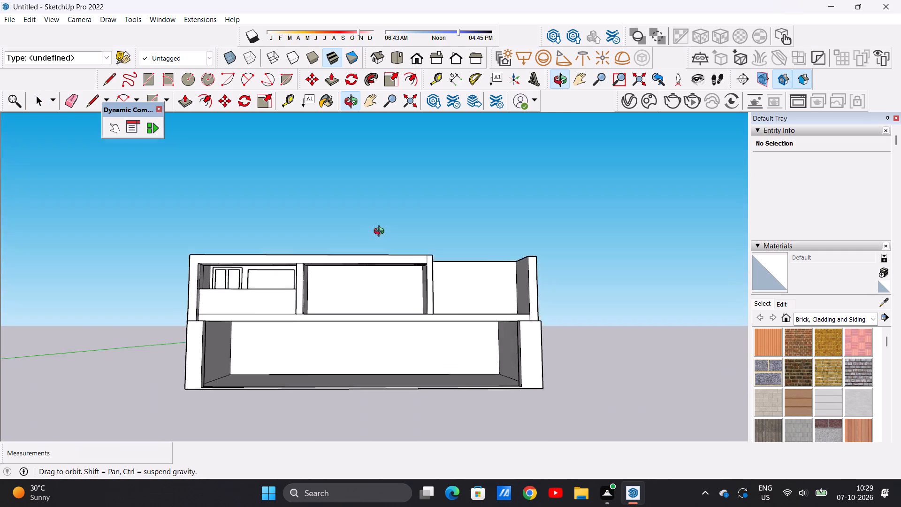
middle_click_drag(381, 232, 374, 277)
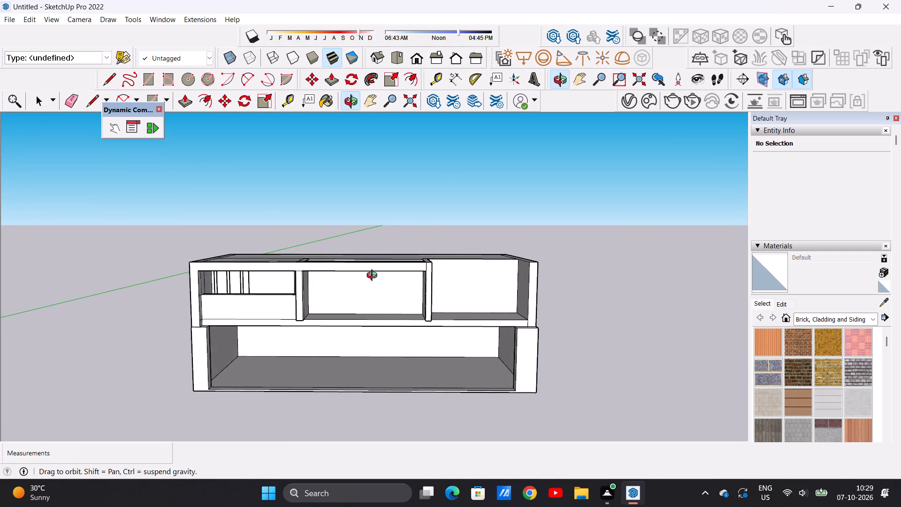
middle_click_drag(374, 277, 379, 277)
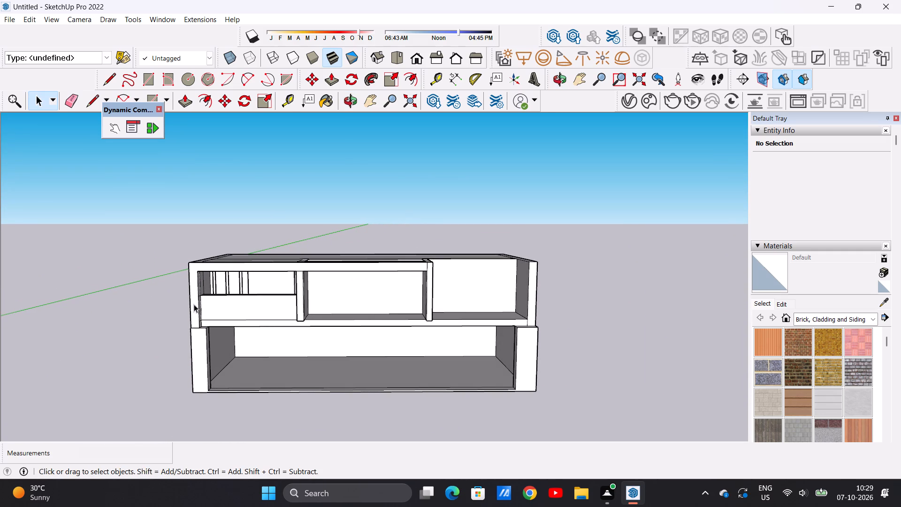
scroll(337, 335, "down", 2)
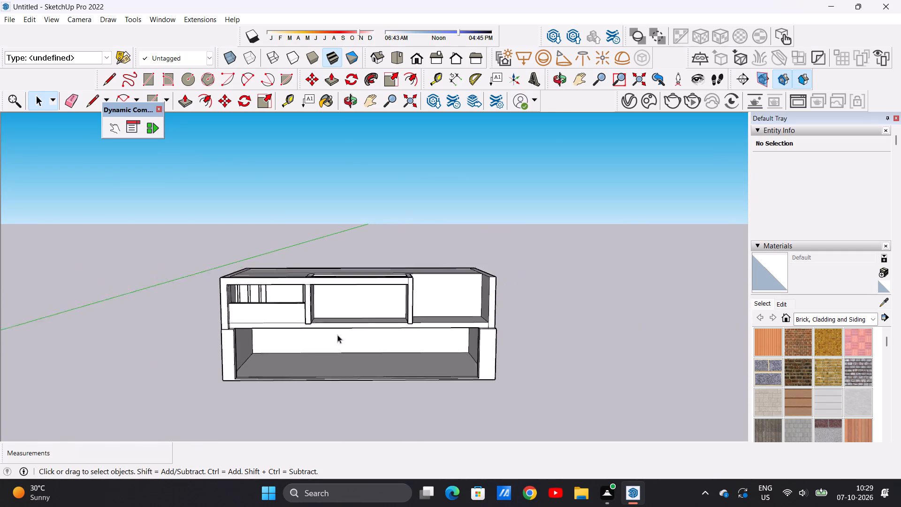
scroll(337, 335, "down", 2)
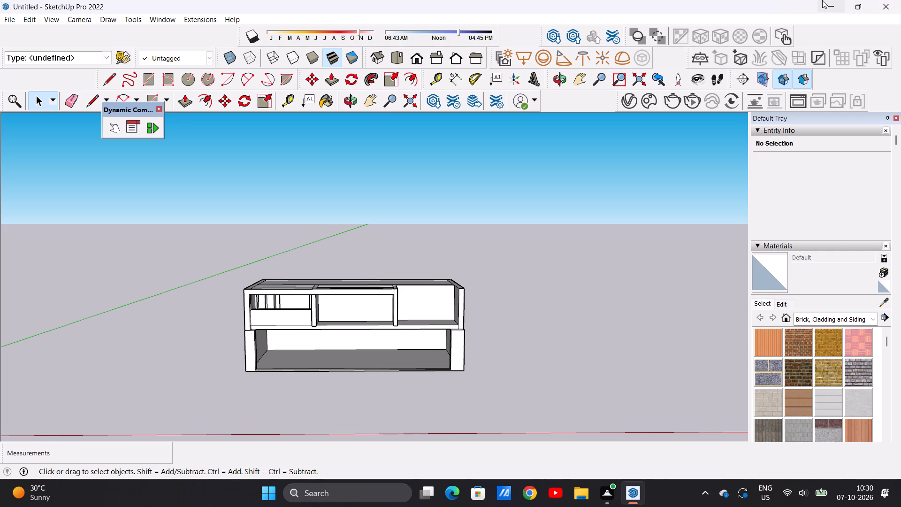
scroll(498, 302, "down", 4)
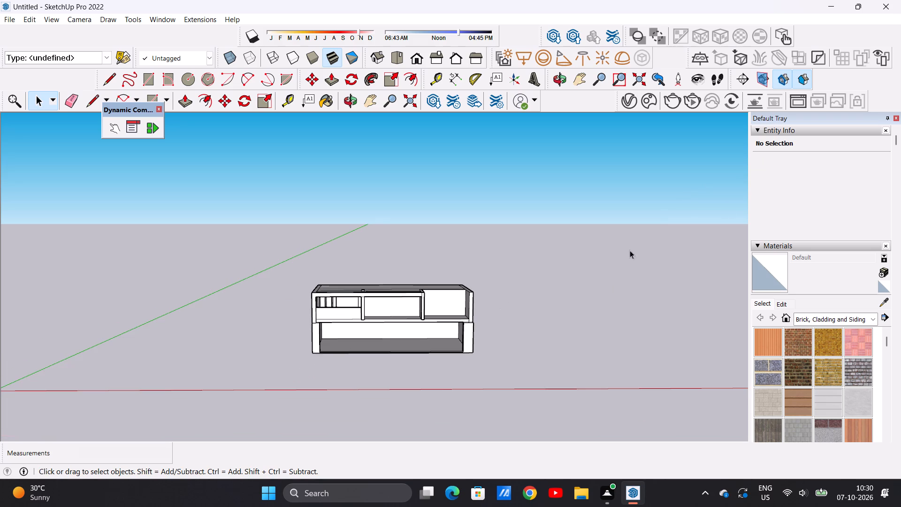
Draw a vertical line down the intermediate floor slab's front face, from the left-bay side of the left-middle divider to the slab's lower edge.
middle_click_drag(373, 289, 433, 311)
scroll(347, 318, "up", 5)
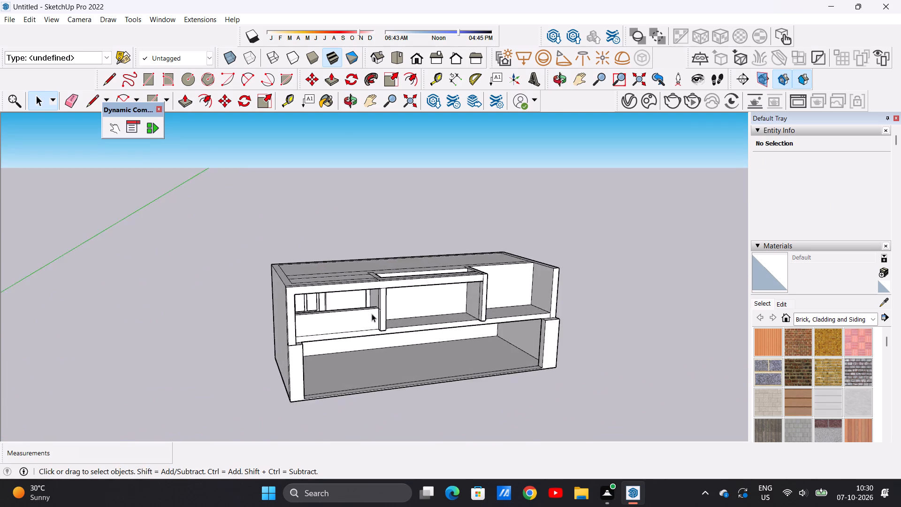
scroll(372, 314, "up", 8)
middle_click_drag(372, 338, 396, 333)
scroll(395, 339, "up", 3)
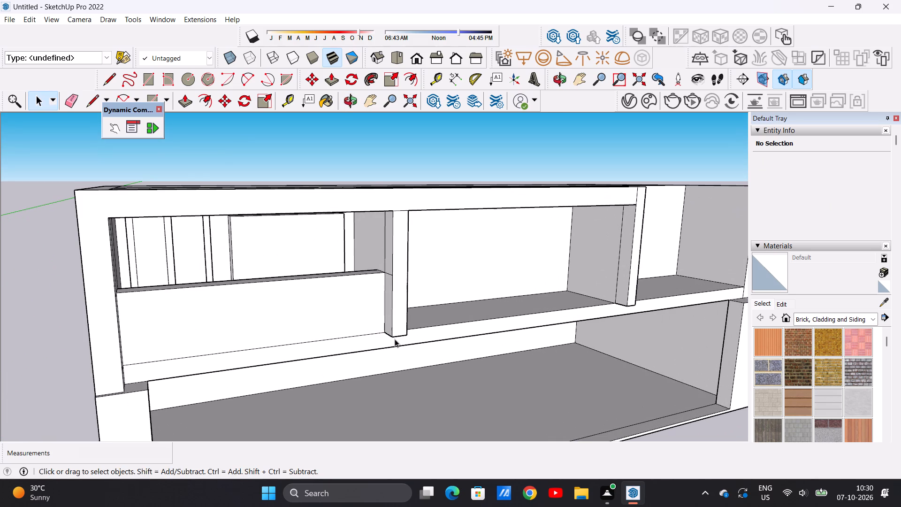
scroll(395, 339, "down", 2)
scroll(403, 330, "up", 2)
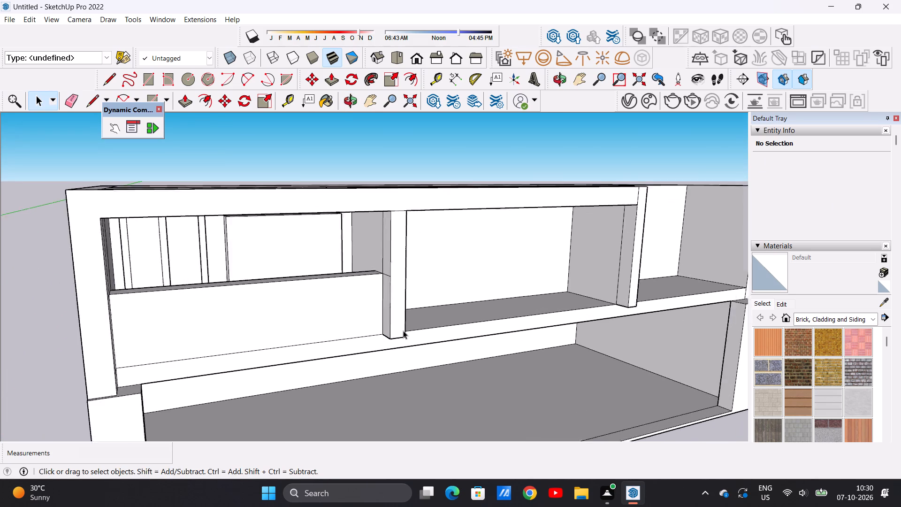
scroll(403, 330, "up", 1)
middle_click_drag(383, 339, 370, 296)
scroll(410, 355, "up", 6)
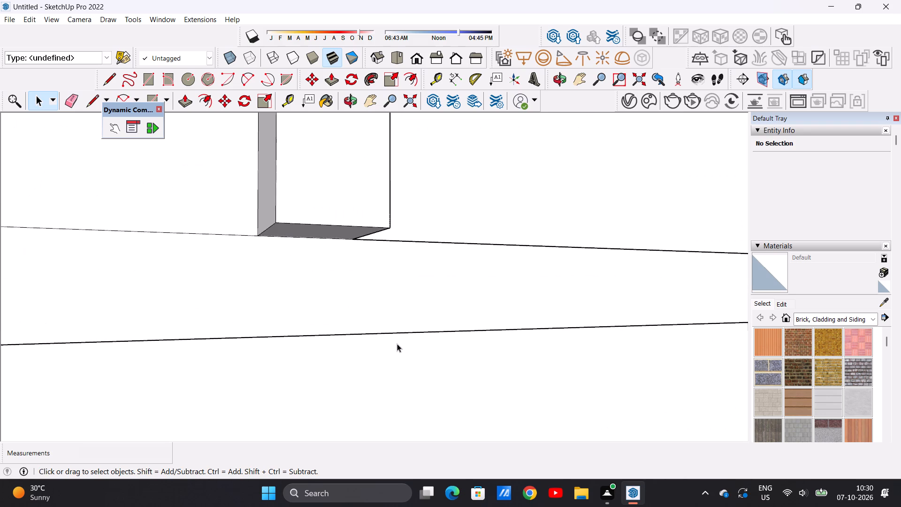
key("l")
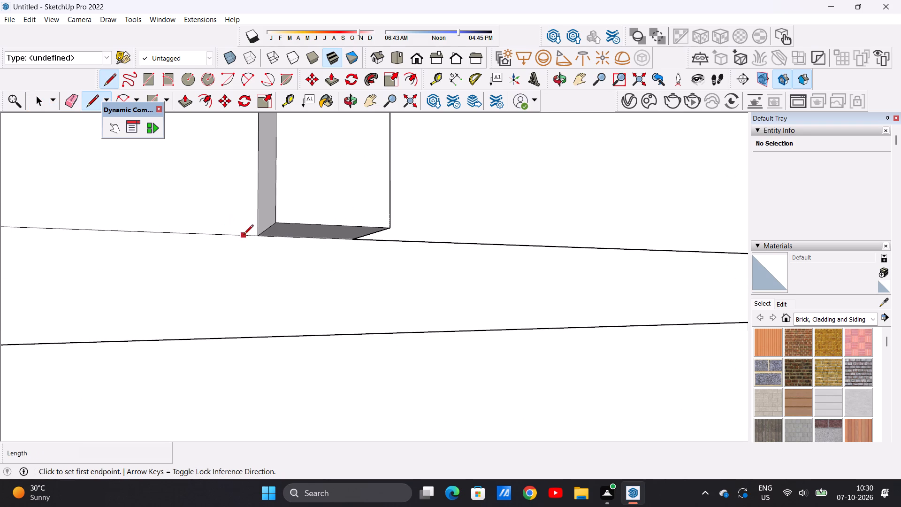
left_click(261, 239)
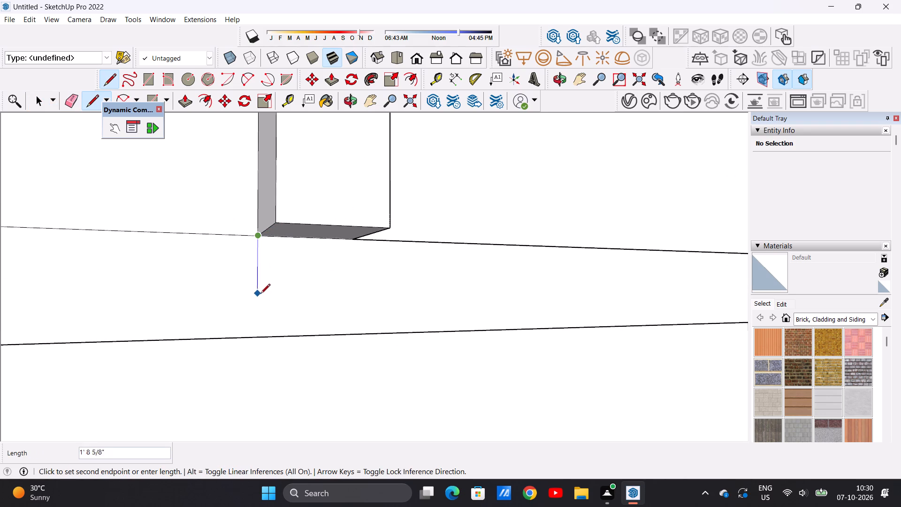
left_click(257, 337)
key("space")
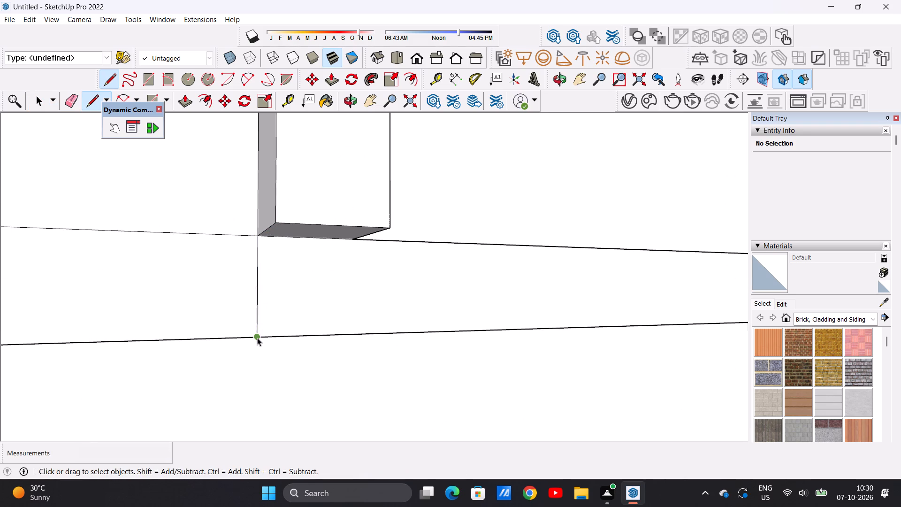
Push/Pull the slab's front face below the middle and right bays forward 3' 2 3/16", flush with the dividers' front.
type("P")
scroll(288, 234, "down", 19)
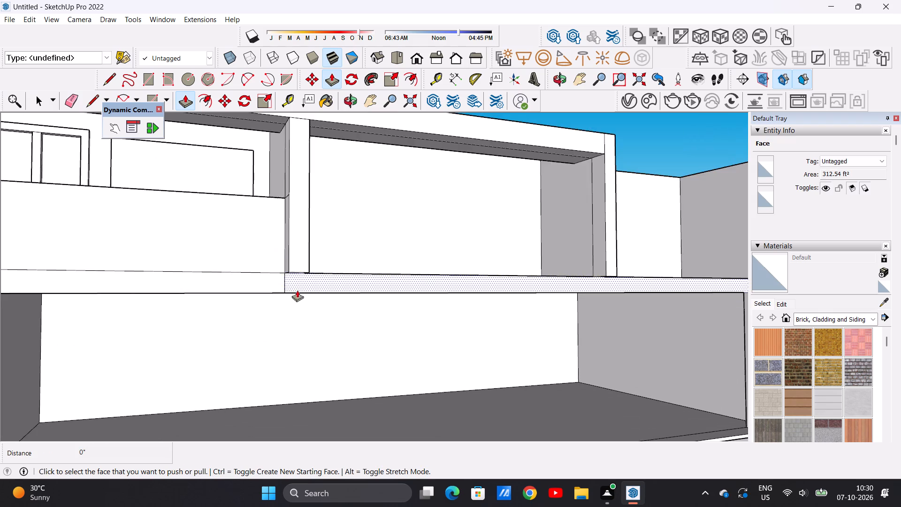
middle_click_drag(297, 290, 332, 350)
scroll(317, 323, "up", 6)
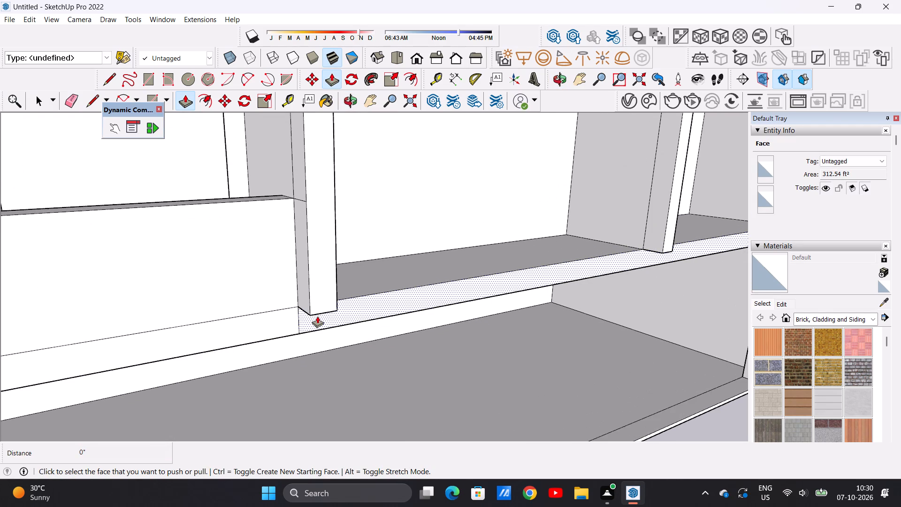
left_click(317, 316)
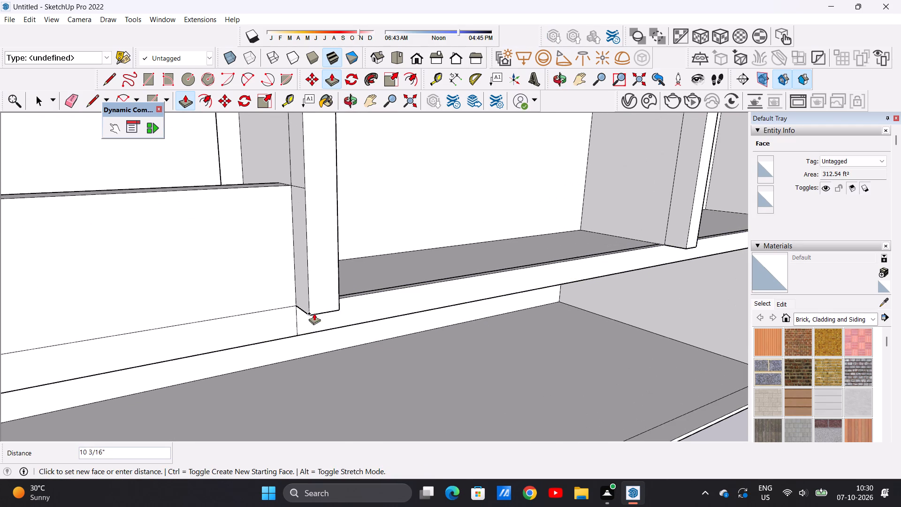
middle_click_drag(302, 312, 356, 317)
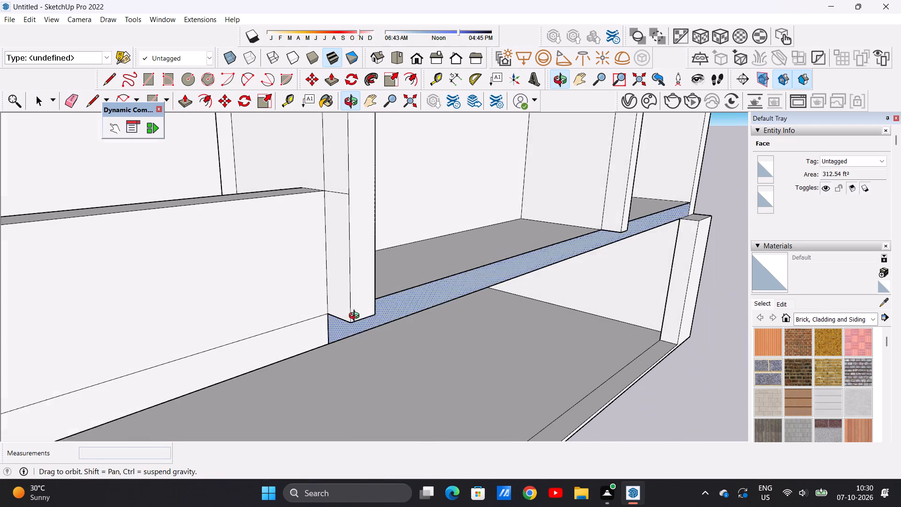
middle_click_drag(356, 317, 357, 317)
left_click(358, 319)
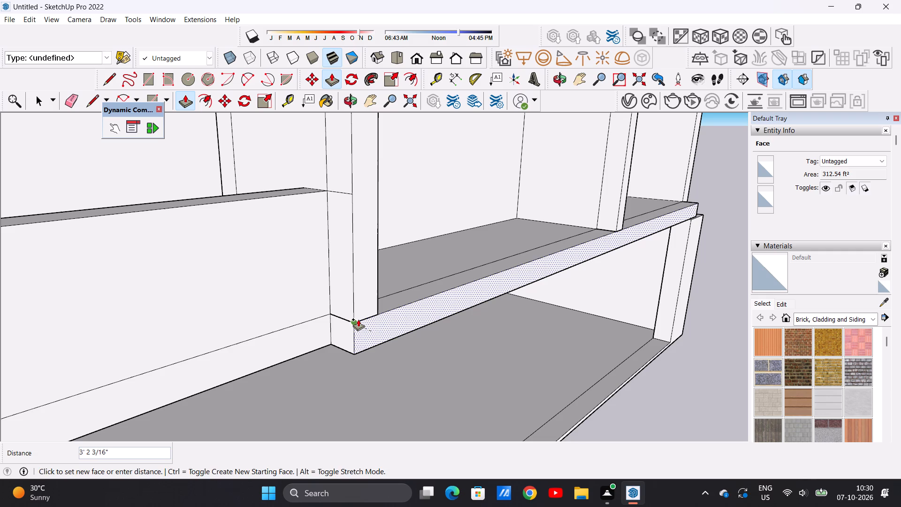
key("space")
Examine the front of the extended floor slab and the middle and right bays.
scroll(373, 273, "down", 18)
middle_click_drag(486, 270, 483, 270)
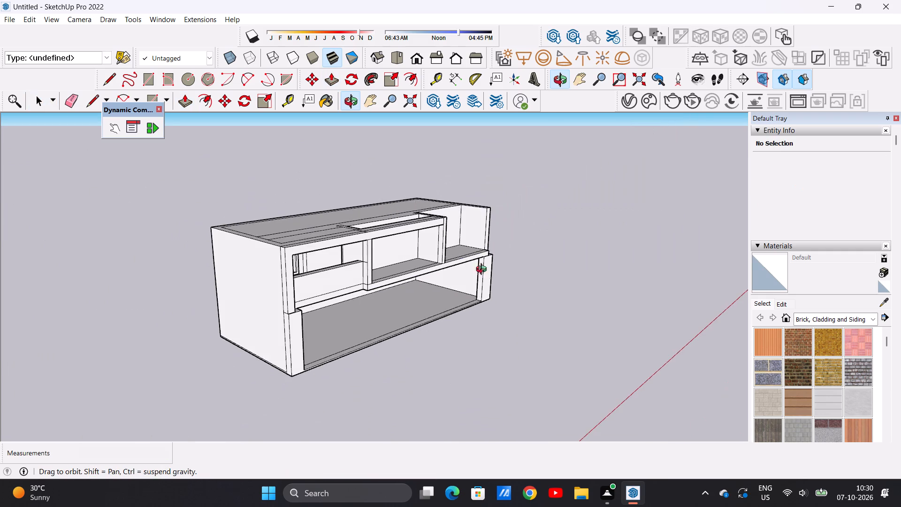
middle_click_drag(483, 270, 328, 246)
middle_click_drag(322, 237, 312, 229)
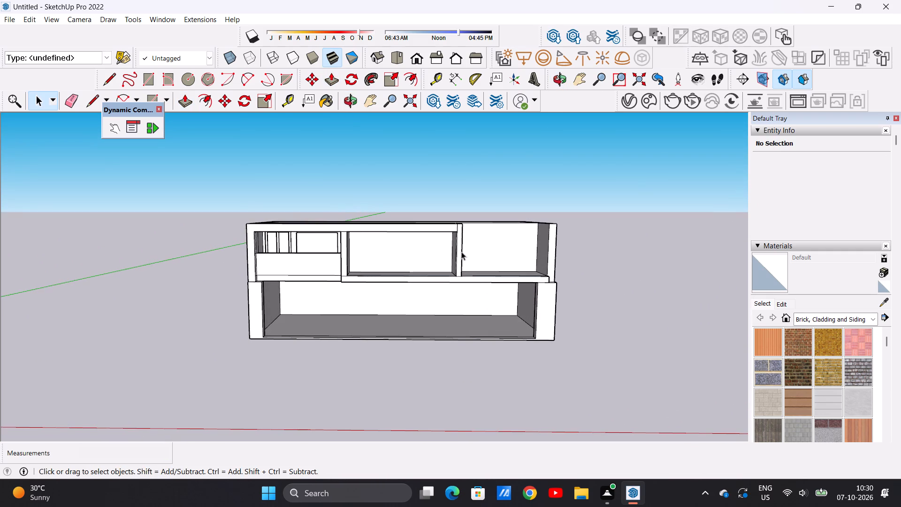
scroll(473, 254, "up", 4)
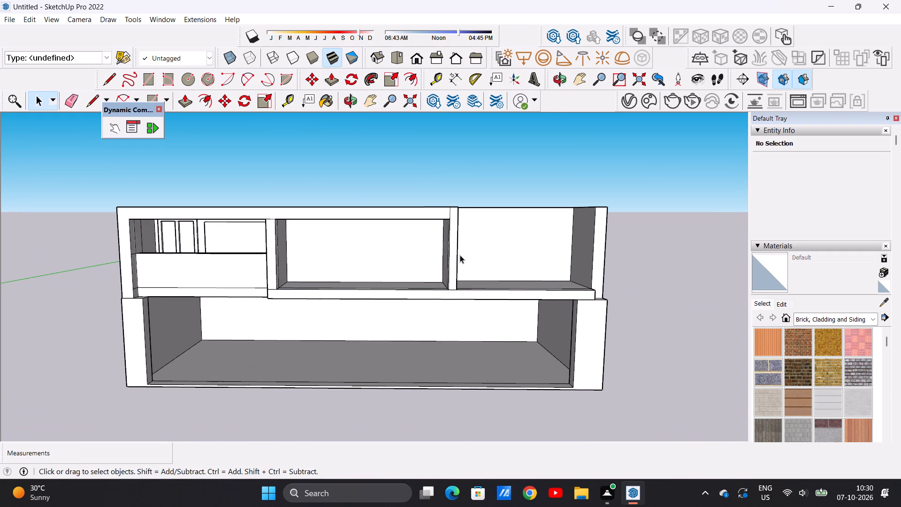
scroll(436, 236, "up", 4)
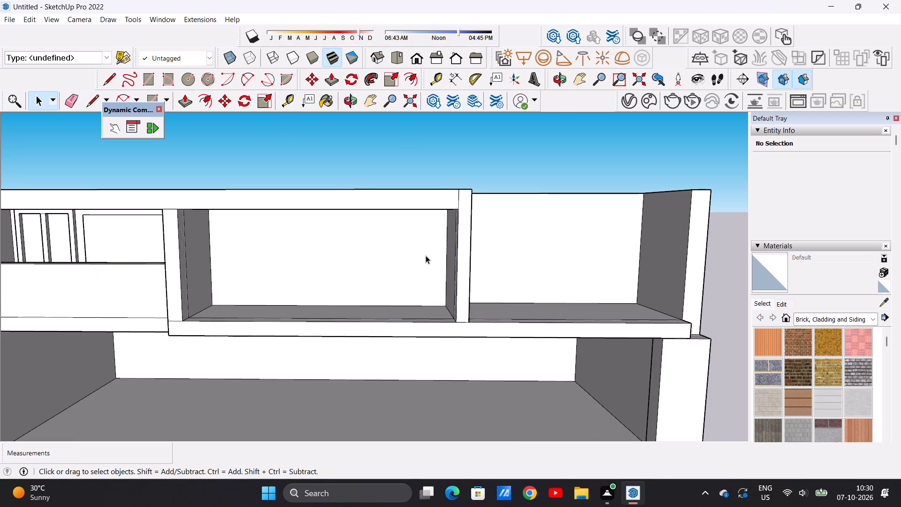
Draw a rectangle about 54' 11 7/16" by 10' 3 11/16" across the roof opening above the middle bay.
middle_click_drag(425, 262, 433, 313)
middle_click_drag(432, 268, 420, 342)
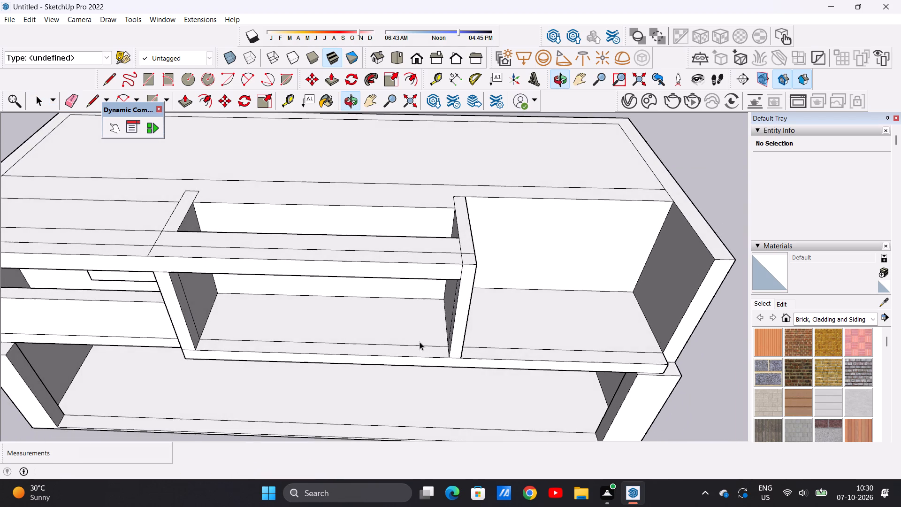
scroll(427, 238, "up", 1)
scroll(427, 238, "down", 4)
middle_click_drag(427, 238, 423, 250)
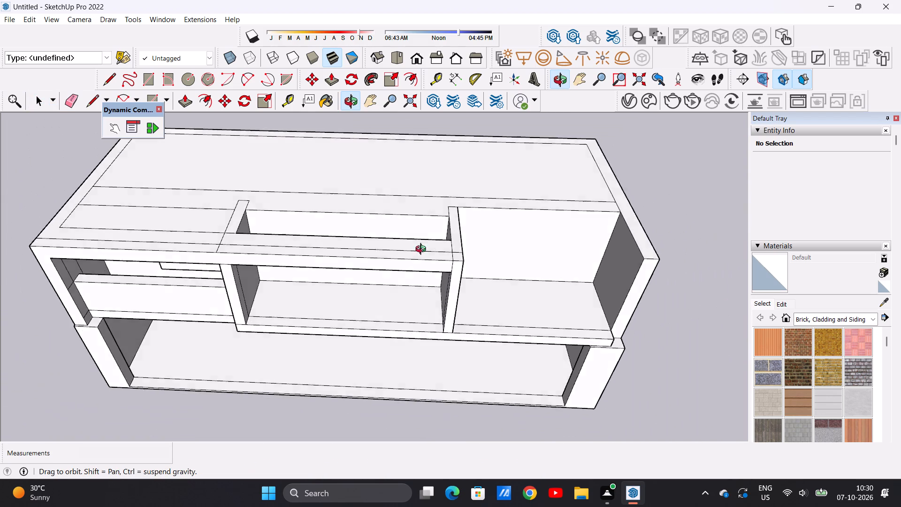
middle_click_drag(423, 250, 421, 346)
scroll(442, 245, "up", 2)
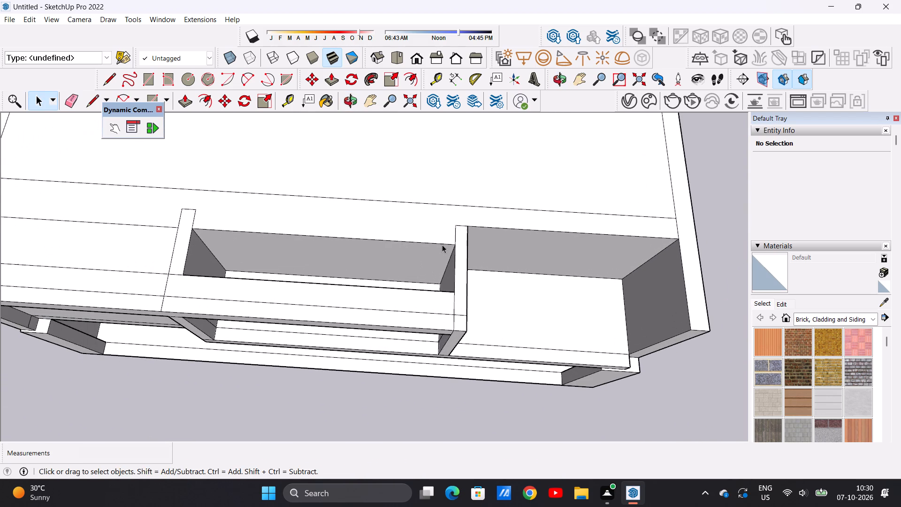
key("r")
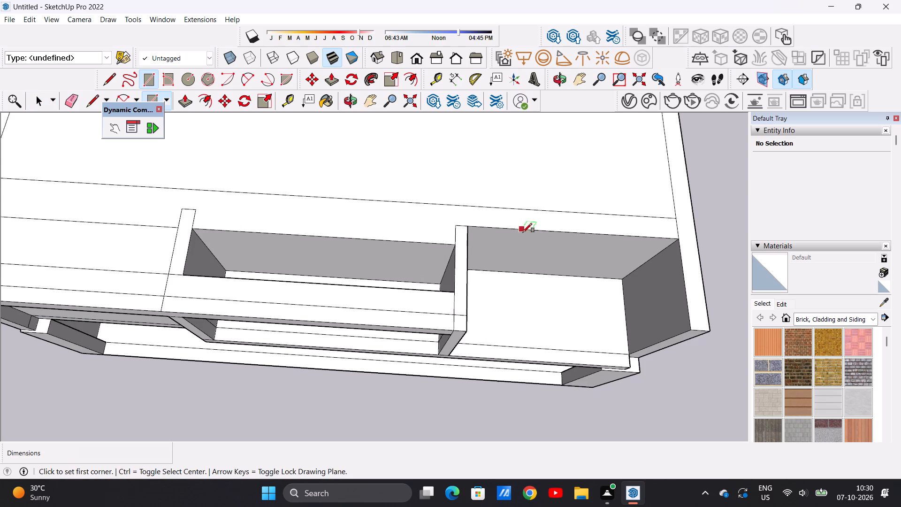
scroll(334, 239, "down", 5)
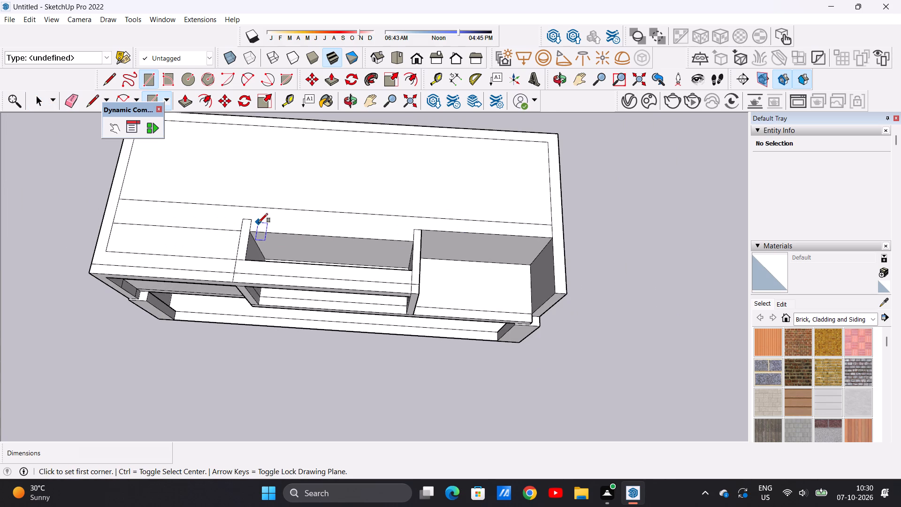
scroll(253, 230, "up", 6)
left_click(252, 230)
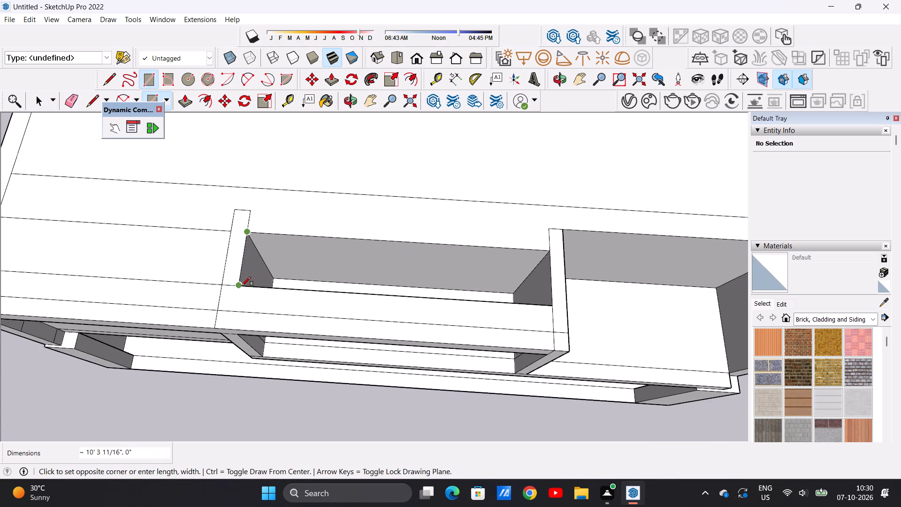
left_click(242, 286)
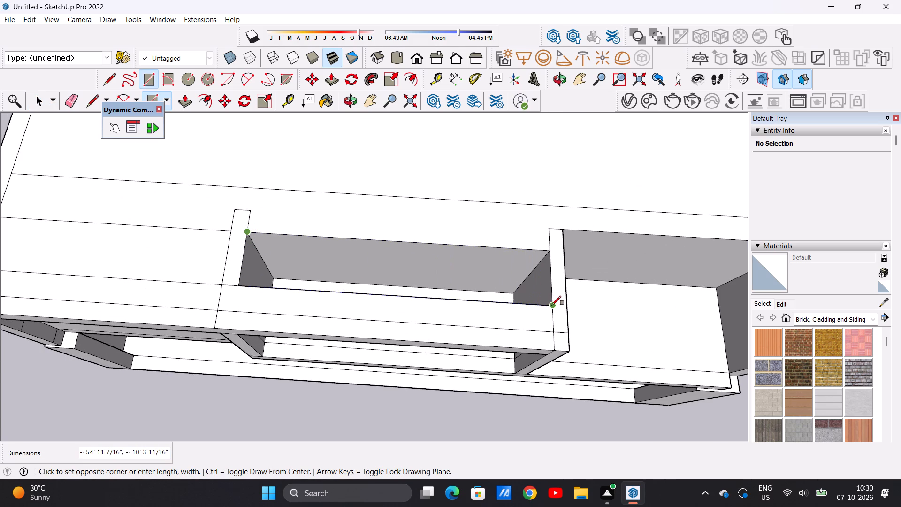
left_click(552, 305)
key("space")
scroll(340, 252, "down", 6)
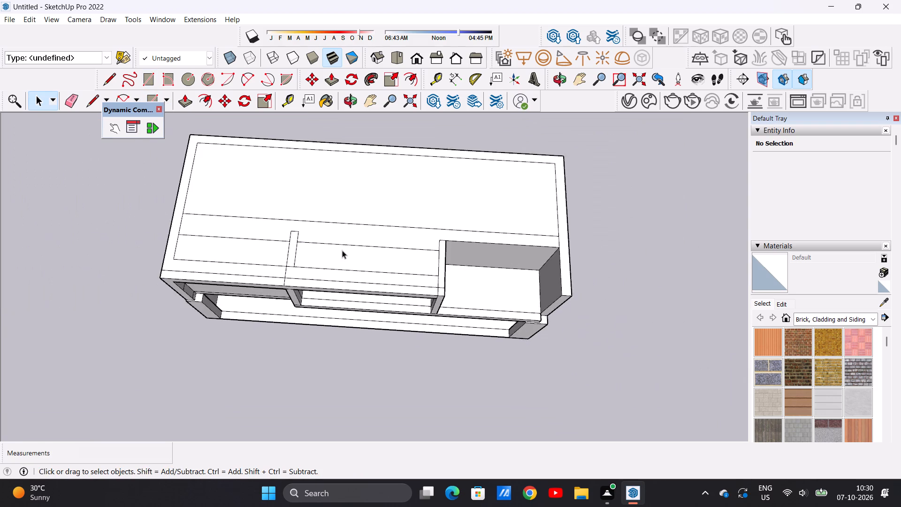
Push/Pull the upper middle bay's back wall forward about 7' 6 3/4".
scroll(342, 250, "down", 5)
middle_click_drag(322, 305, 329, 168)
middle_click_drag(312, 284, 321, 207)
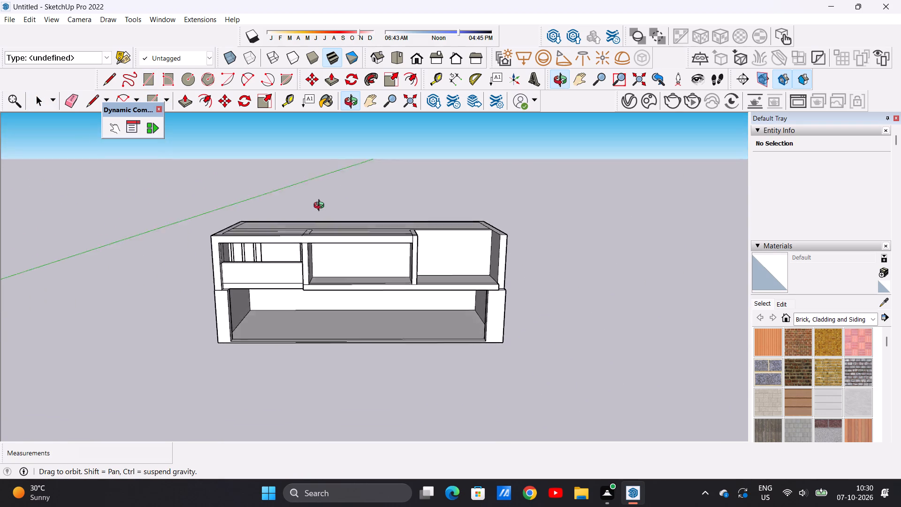
middle_click_drag(321, 207, 324, 192)
middle_click_drag(314, 249, 317, 200)
scroll(374, 251, "up", 3)
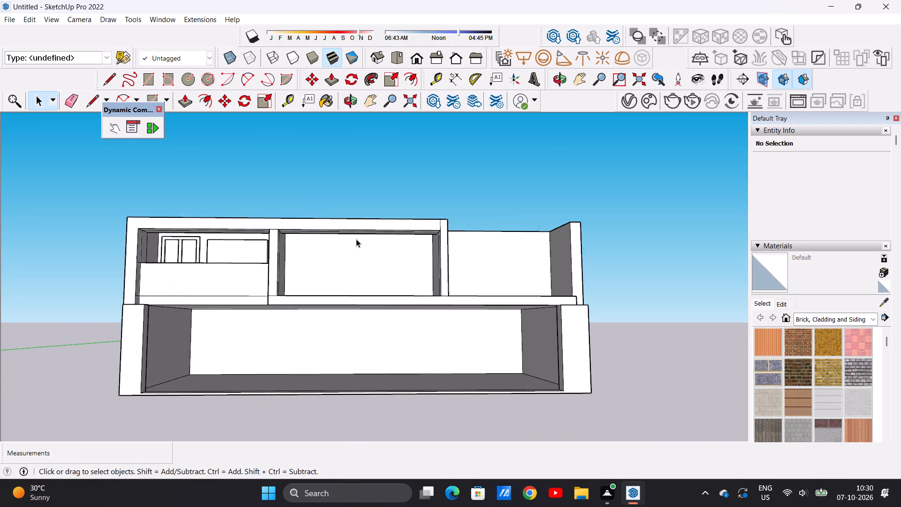
scroll(356, 239, "up", 4)
middle_click_drag(319, 253, 316, 264)
scroll(367, 262, "up", 1)
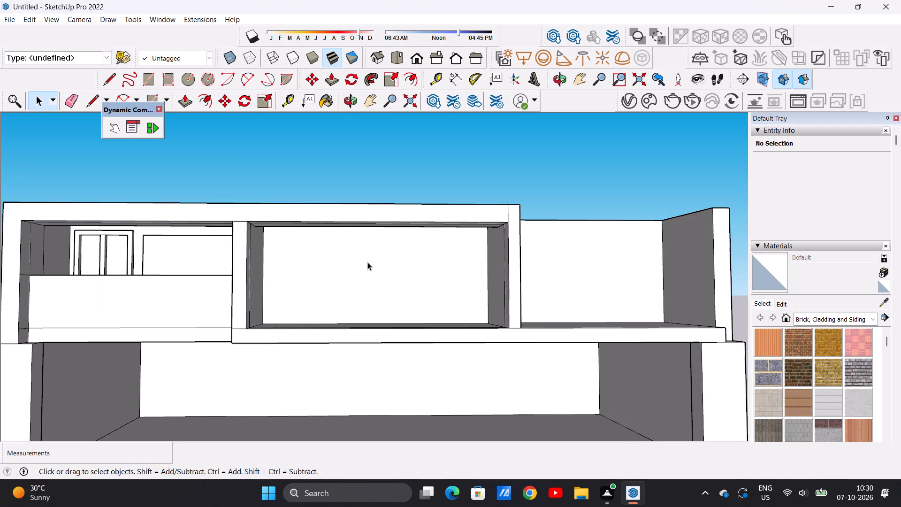
scroll(367, 262, "down", 1)
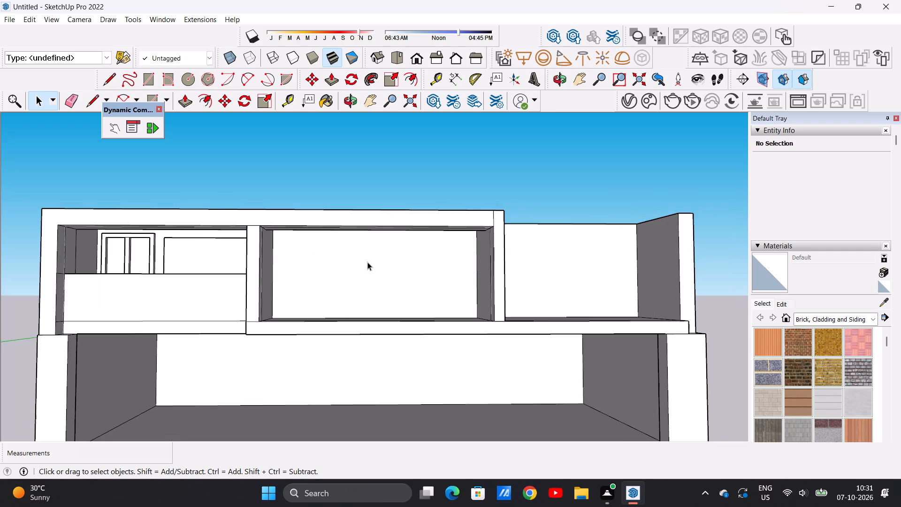
middle_click_drag(367, 262, 366, 303)
scroll(366, 303, "down", 1)
scroll(412, 278, "up", 1)
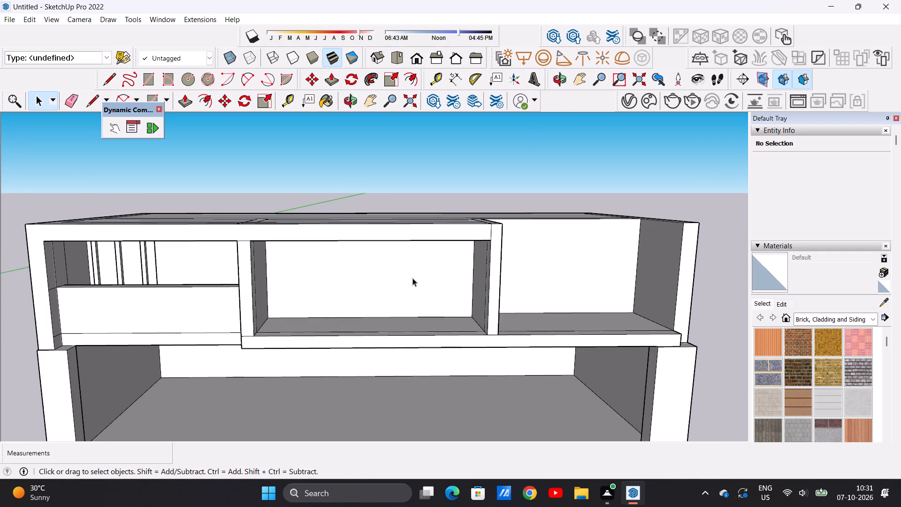
key("p")
left_click(391, 273)
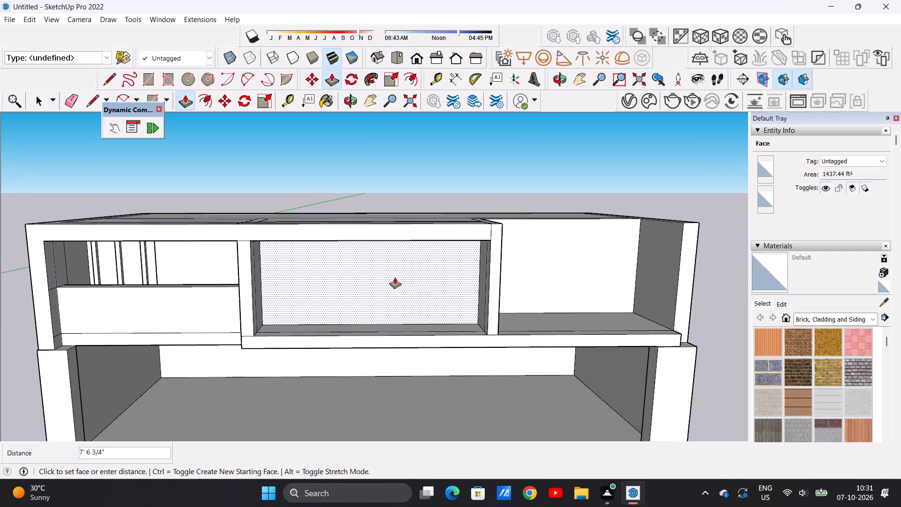
left_click(395, 277)
key("space")
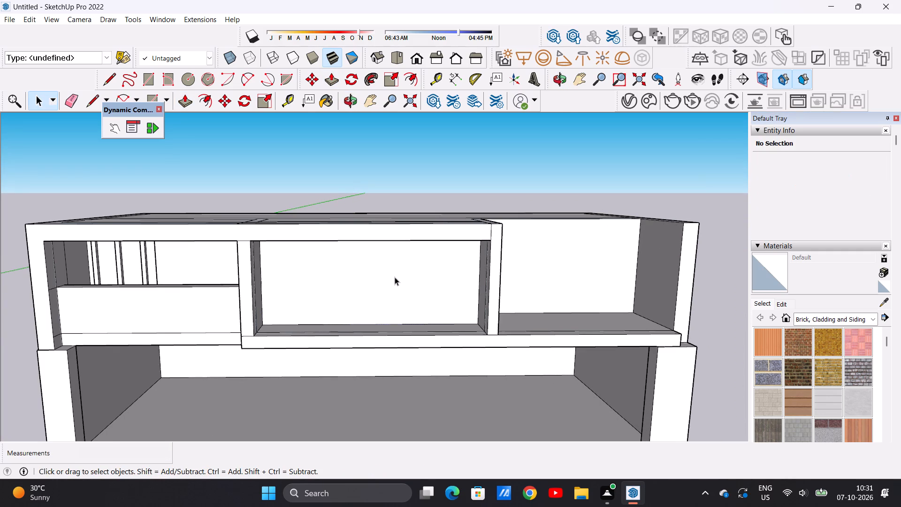
Examine the upper middle bay, its back wall and the roof from above and from the front.
scroll(395, 277, "down", 2)
middle_click_drag(396, 294, 395, 364)
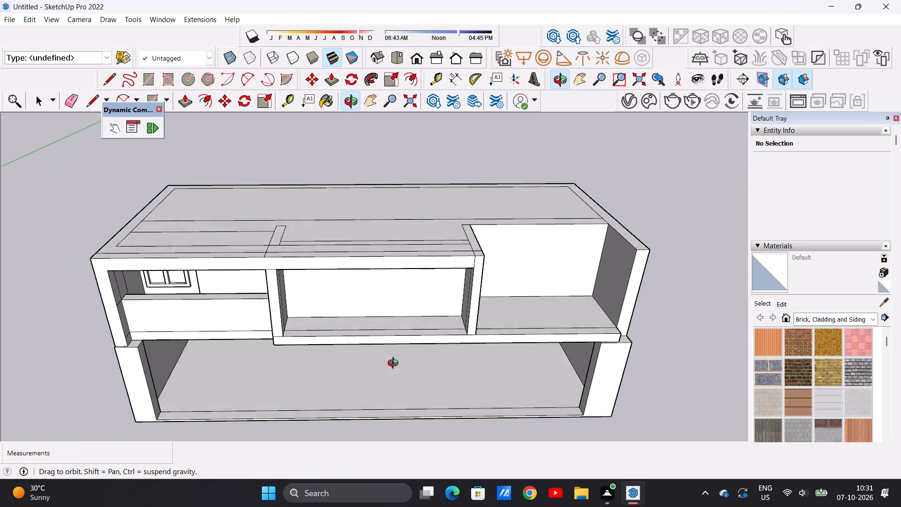
middle_click_drag(395, 364, 383, 383)
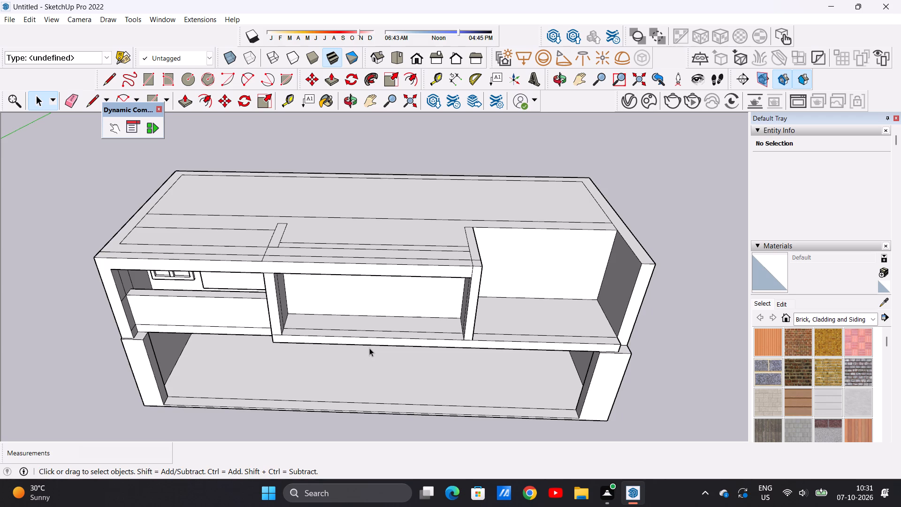
scroll(369, 348, "down", 1)
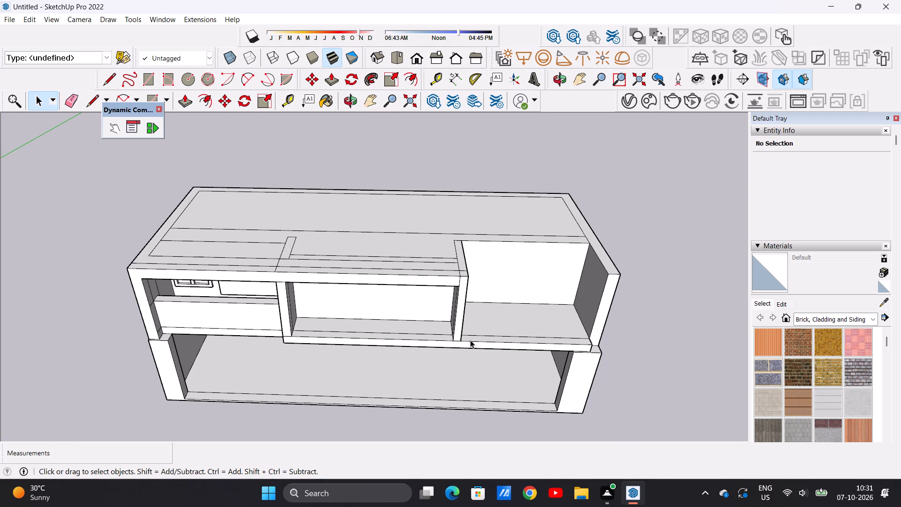
scroll(455, 337, "up", 6)
middle_click_drag(431, 344, 433, 255)
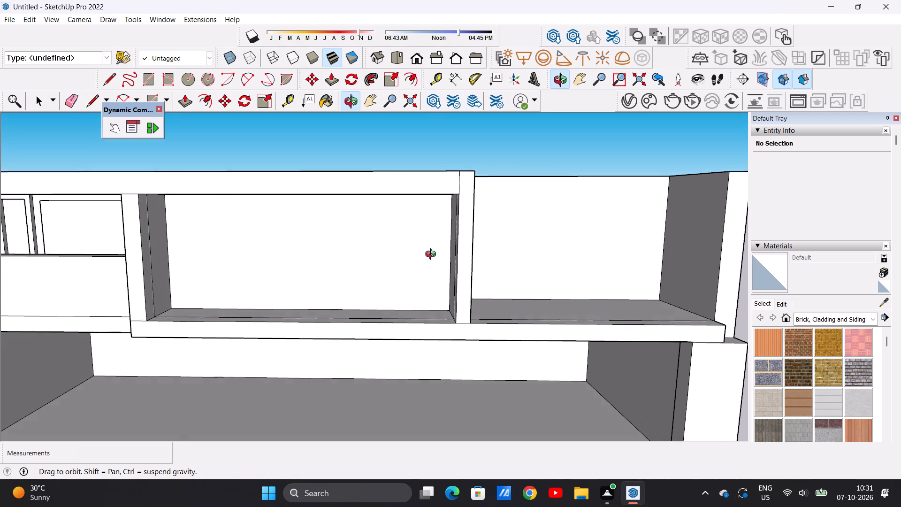
middle_click_drag(433, 255, 433, 256)
middle_click(433, 256)
scroll(429, 299, "down", 2)
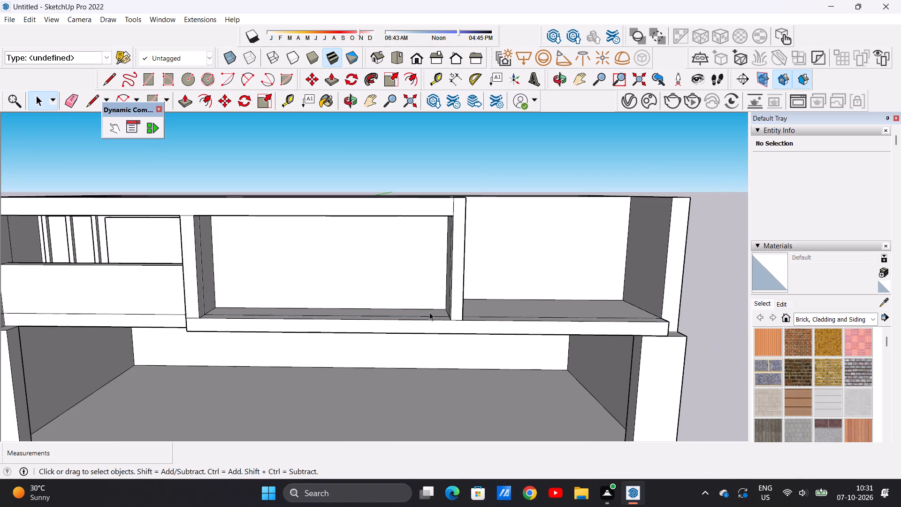
middle_click_drag(374, 316, 374, 377)
middle_click_drag(348, 313, 352, 285)
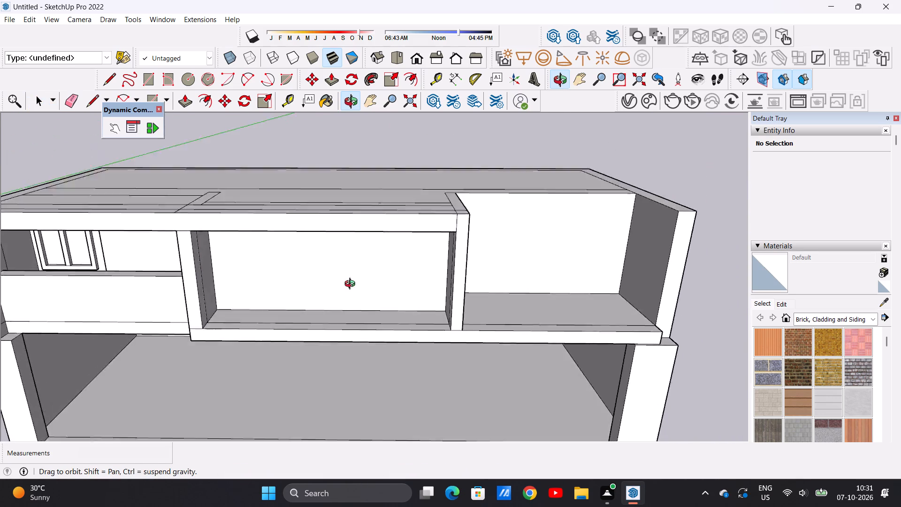
middle_click_drag(352, 285, 365, 218)
scroll(365, 218, "up", 1)
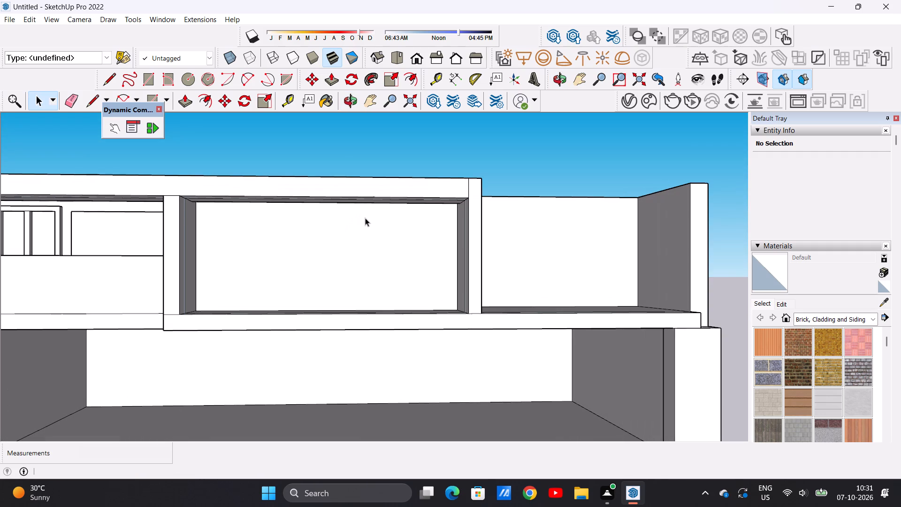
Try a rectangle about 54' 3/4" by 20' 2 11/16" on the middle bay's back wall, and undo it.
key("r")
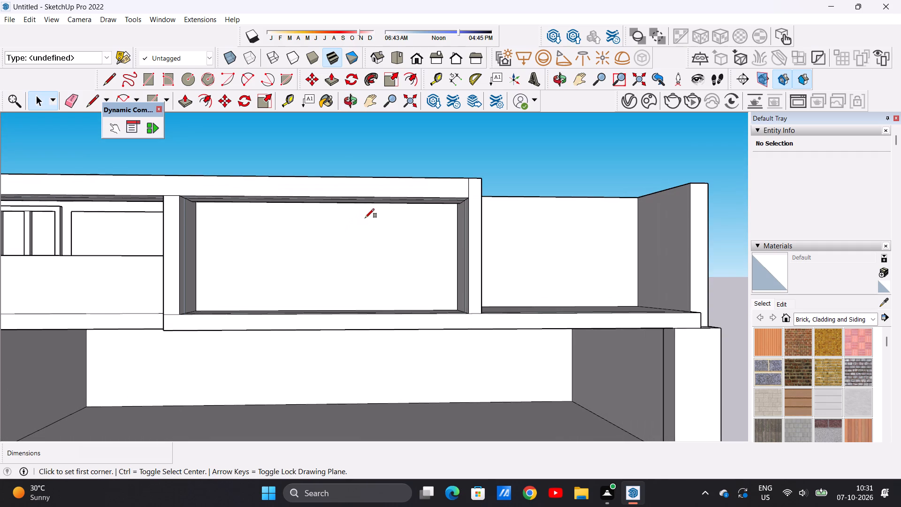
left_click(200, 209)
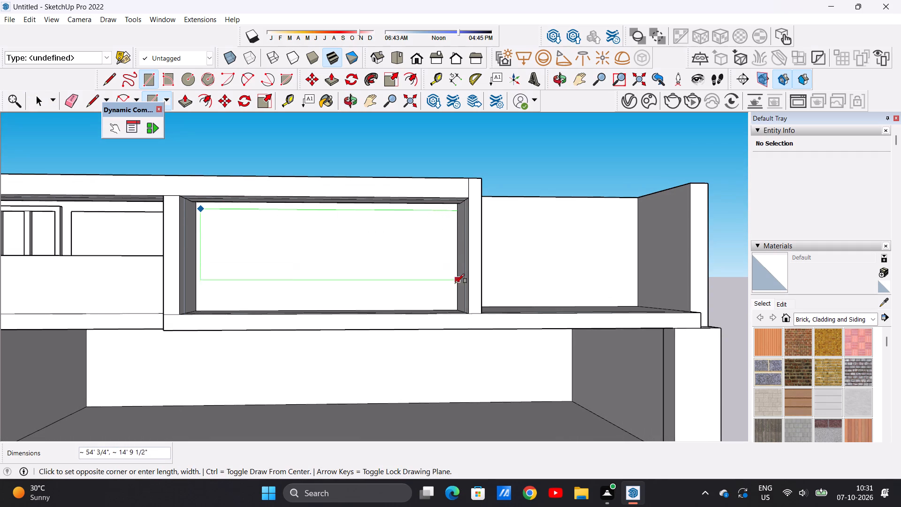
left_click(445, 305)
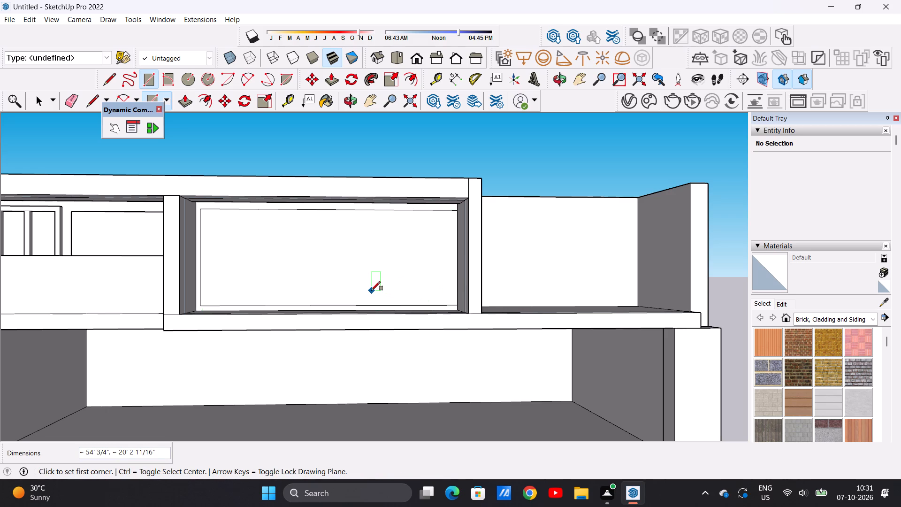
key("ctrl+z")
Draw a rectangle about 49' 4 7/8" by 18' 9 5/8" inset from all edges of the middle bay's back wall.
key("r")
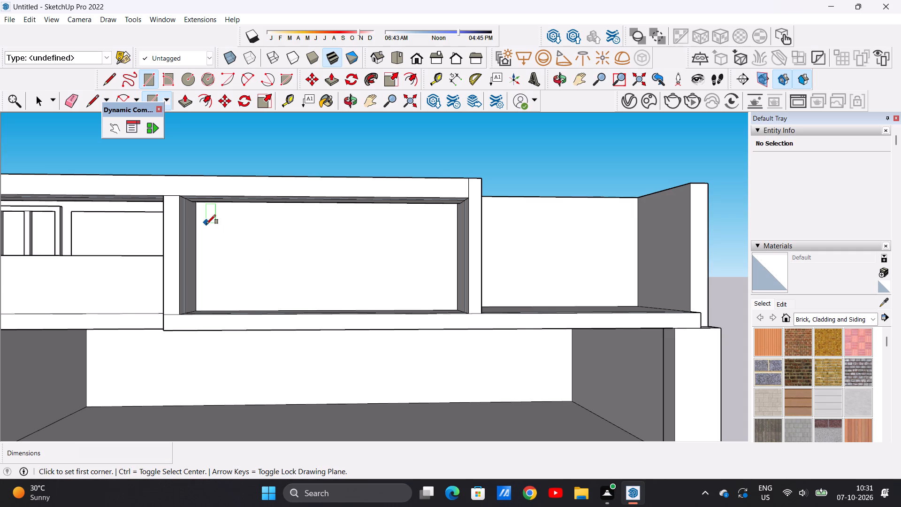
middle_click_drag(250, 245, 185, 232)
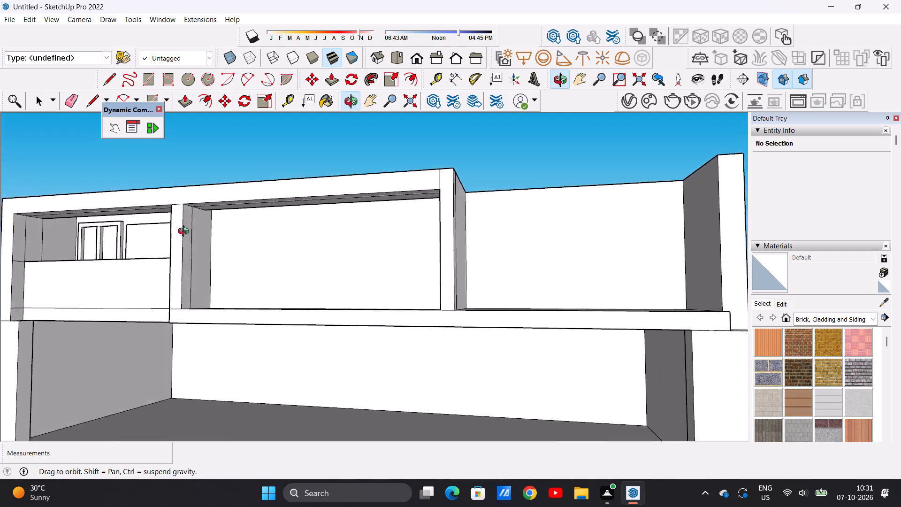
middle_click_drag(185, 232, 251, 131)
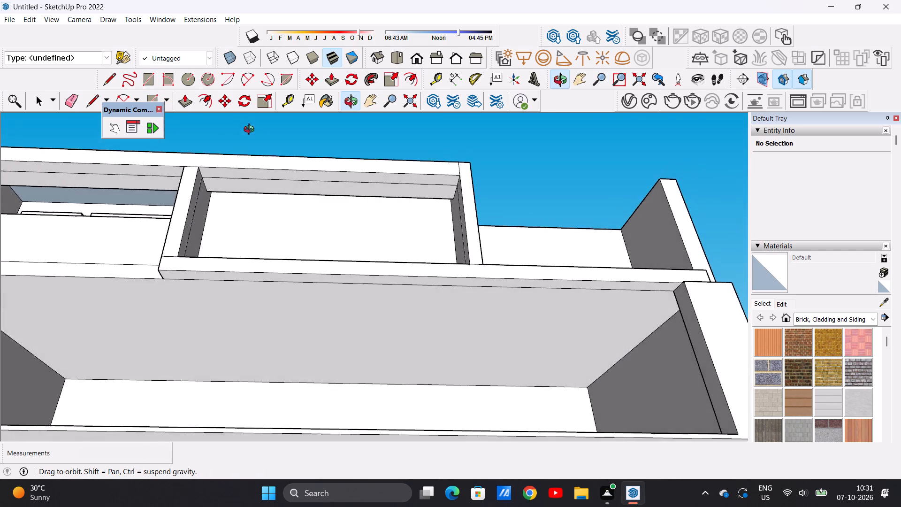
middle_click_drag(251, 131, 262, 124)
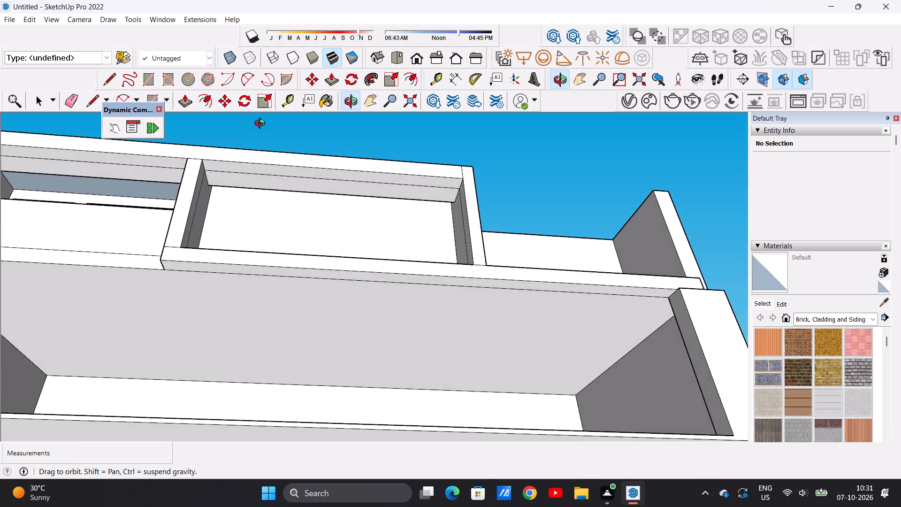
middle_click_drag(262, 124, 248, 282)
scroll(248, 282, "down", 5)
scroll(241, 251, "up", 3)
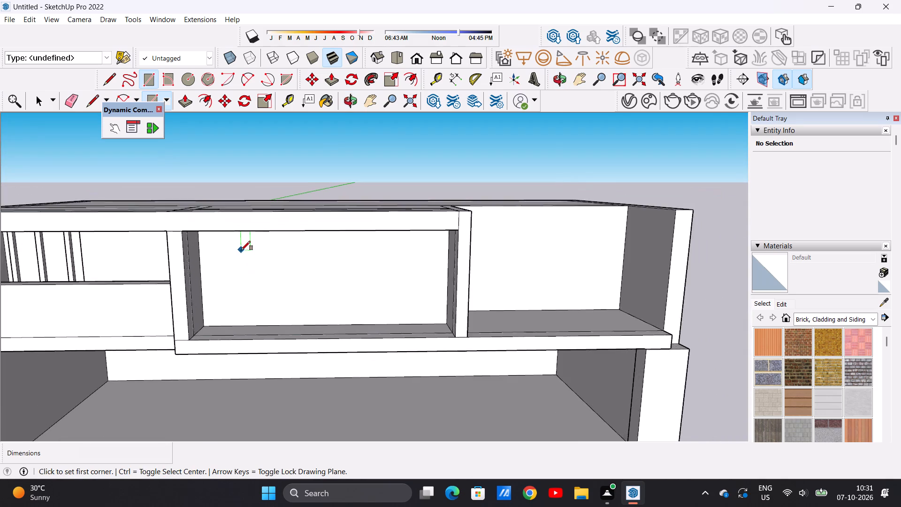
scroll(241, 250, "up", 8)
left_click(192, 218)
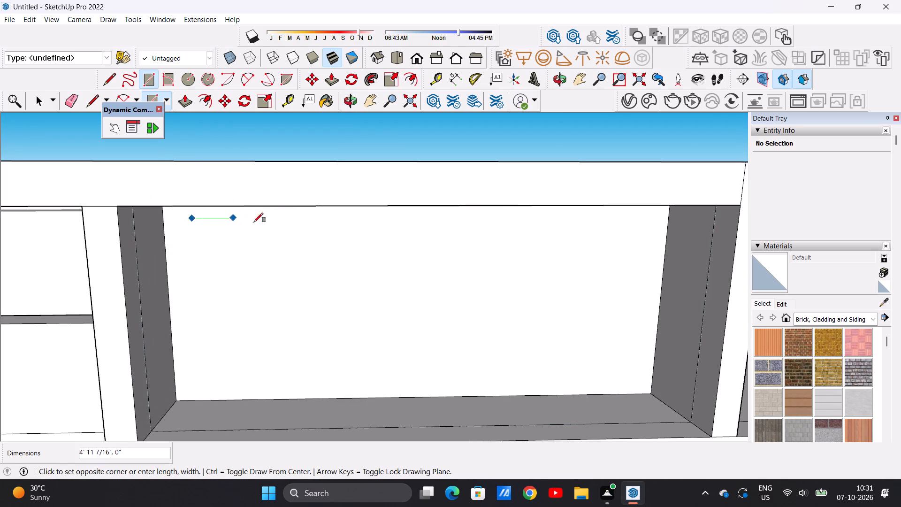
left_click(631, 379)
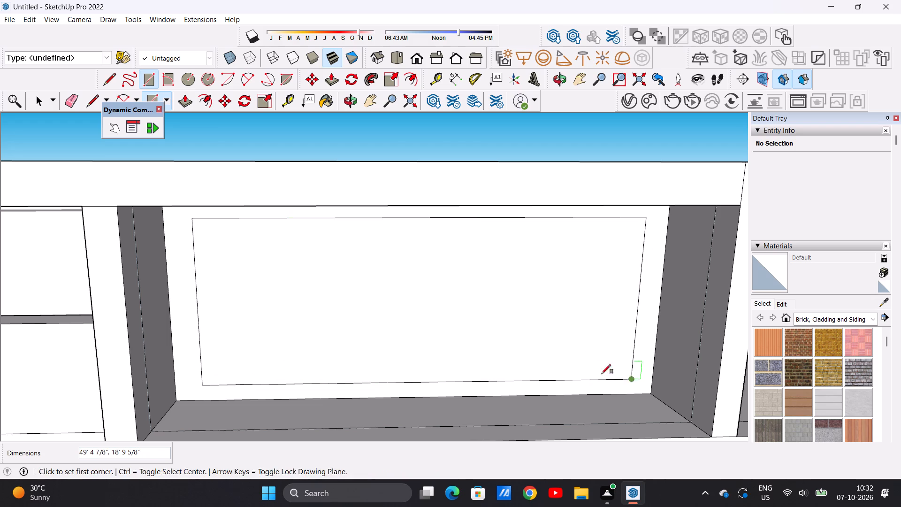
key("space")
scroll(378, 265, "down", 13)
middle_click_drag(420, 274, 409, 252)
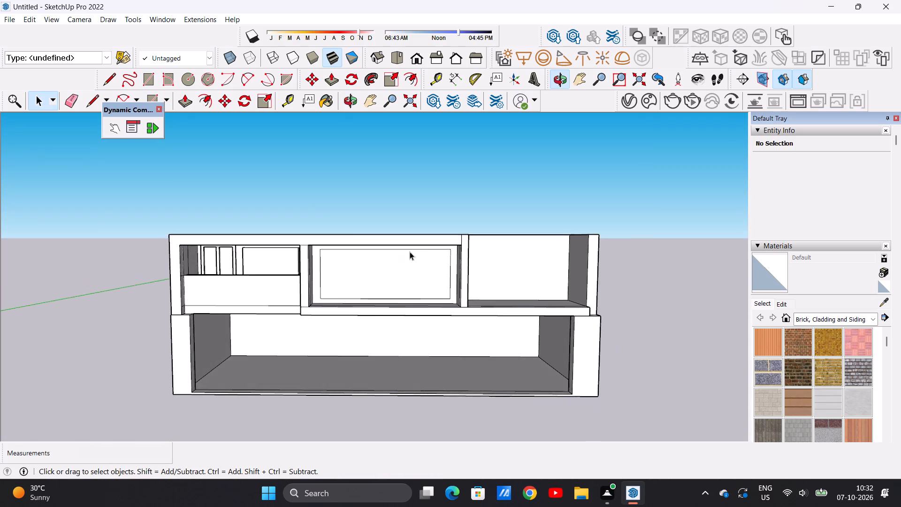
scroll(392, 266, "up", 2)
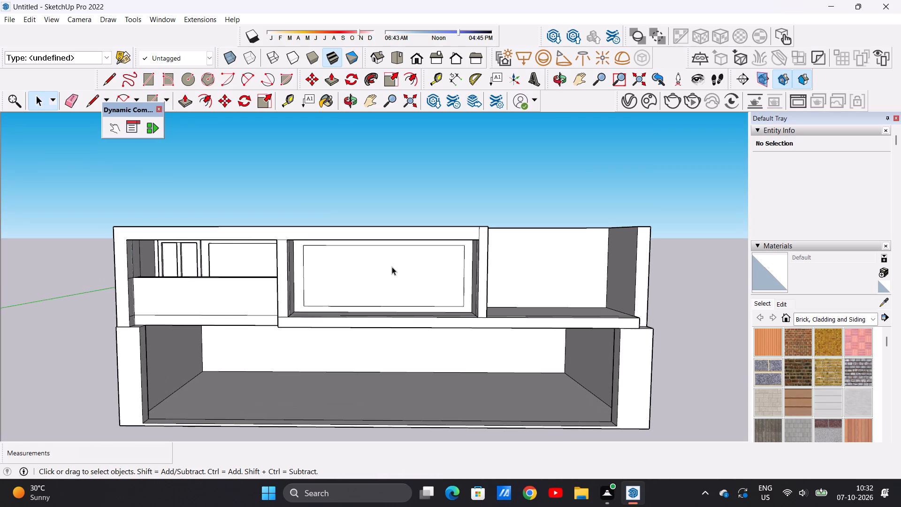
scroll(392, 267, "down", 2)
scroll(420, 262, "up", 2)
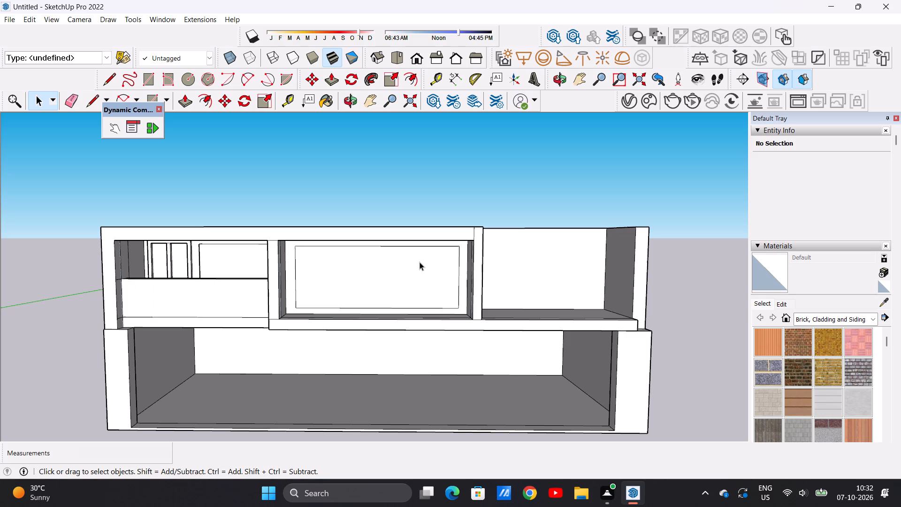
Offset the rectangle on the middle bay's back wall inward by about 1' 3 5/16" to form a window frame.
type("OF")
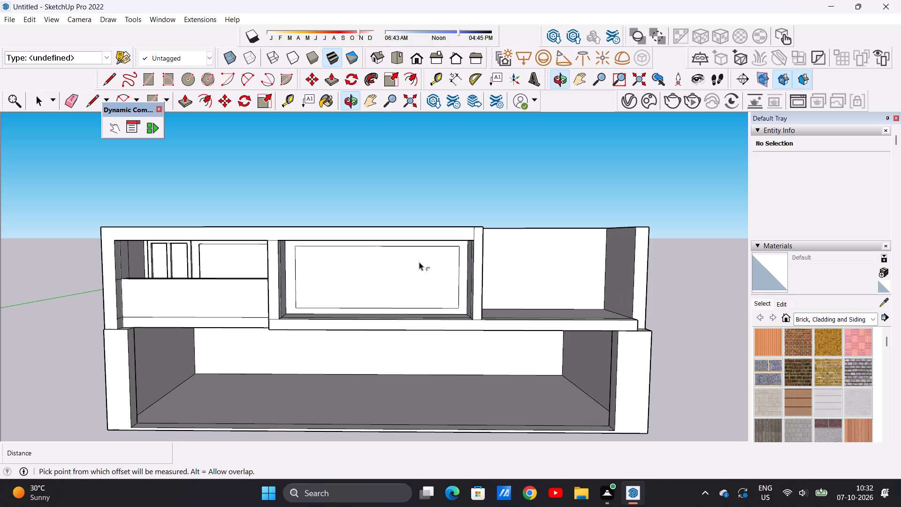
scroll(348, 286, "up", 6)
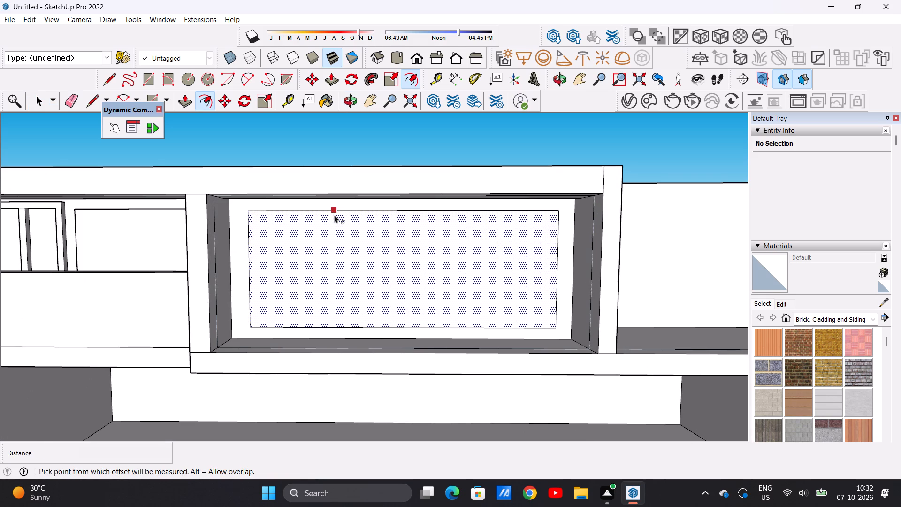
left_click(322, 215)
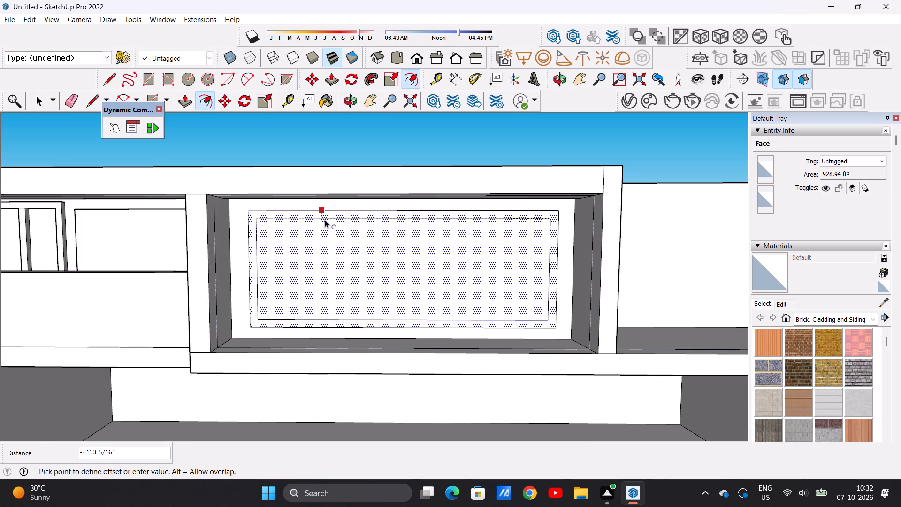
left_click(325, 220)
key("space")
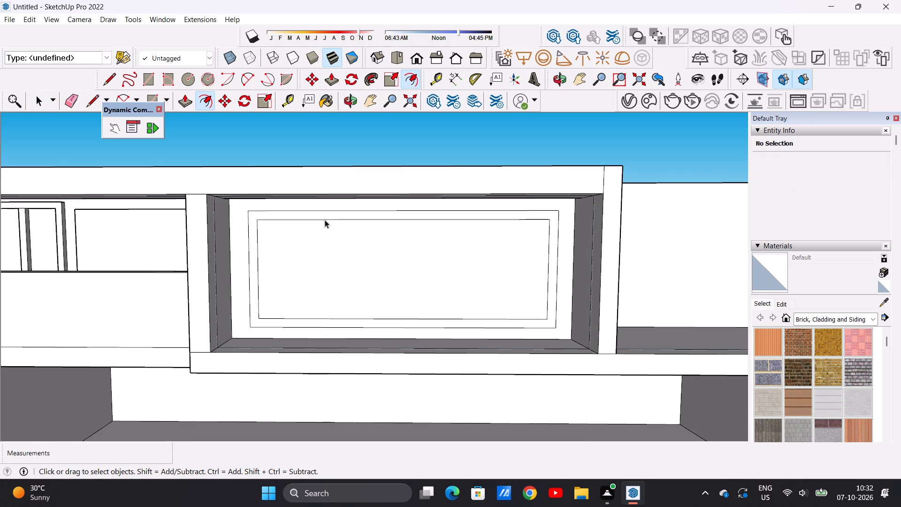
Draw two closely spaced vertical lines about 15' 11 7/16" long across the inner window rectangle, outlining a mullion strip.
type("L")
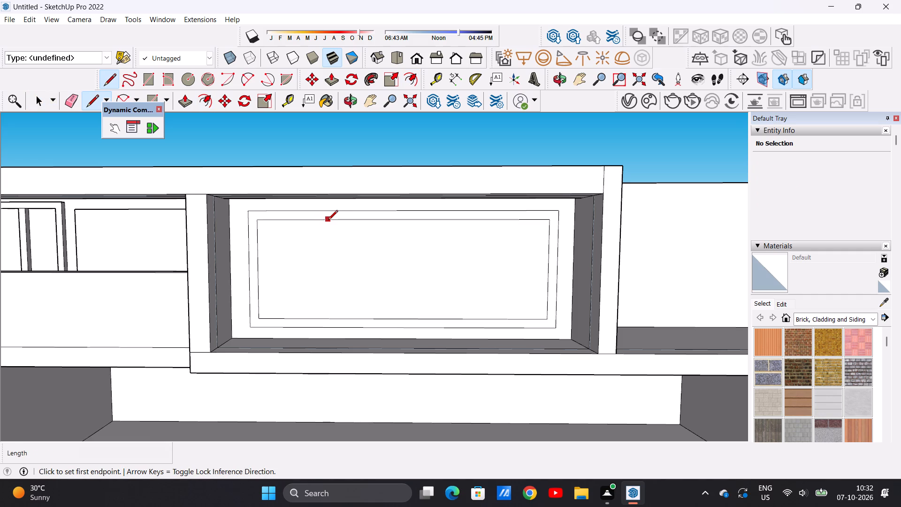
left_click(328, 221)
left_click(326, 318)
left_click(336, 221)
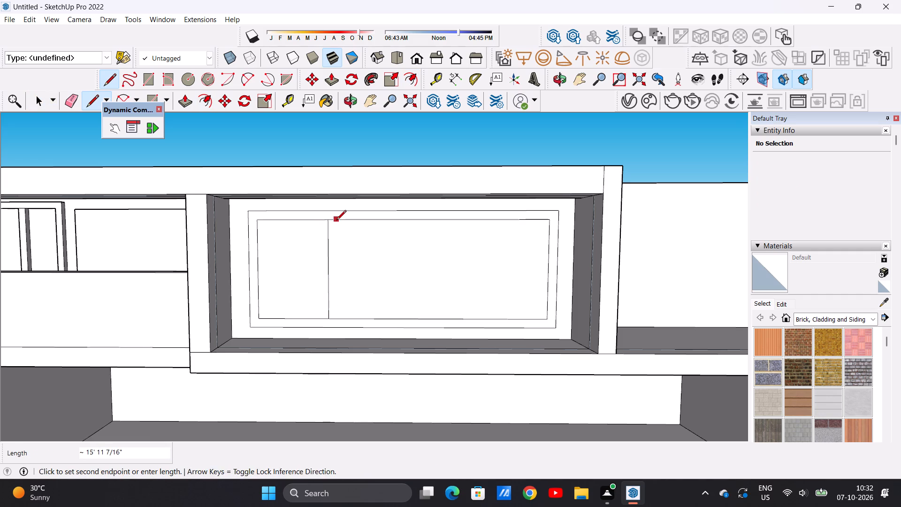
left_click(338, 317)
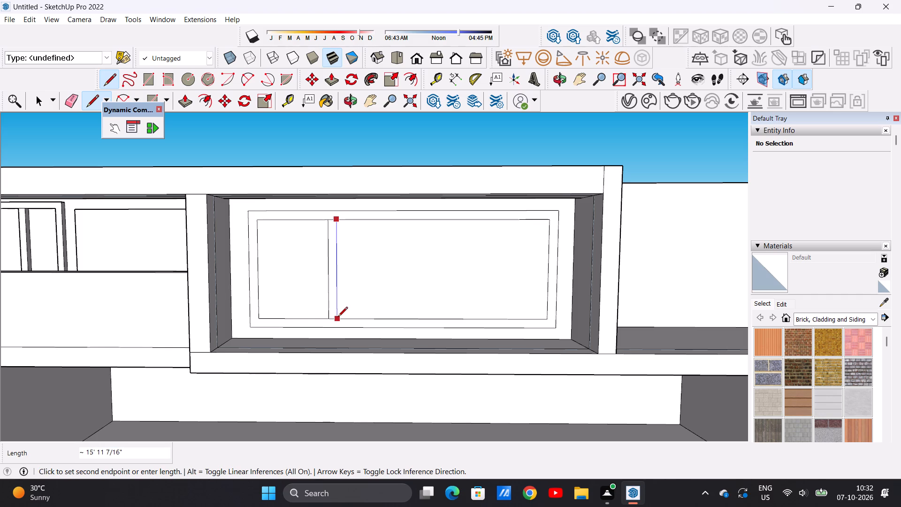
key("space")
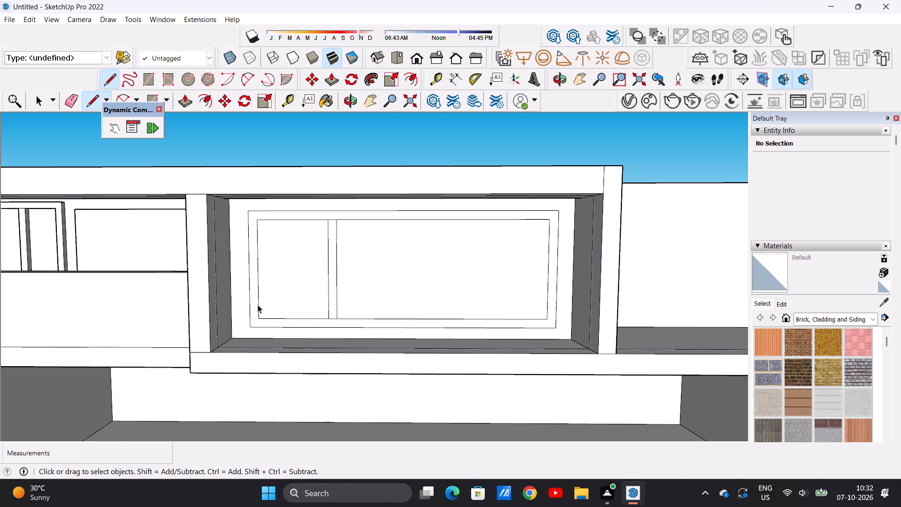
Move the mullion strip 11 3/4" toward the left side of the window frame.
double_click(334, 290)
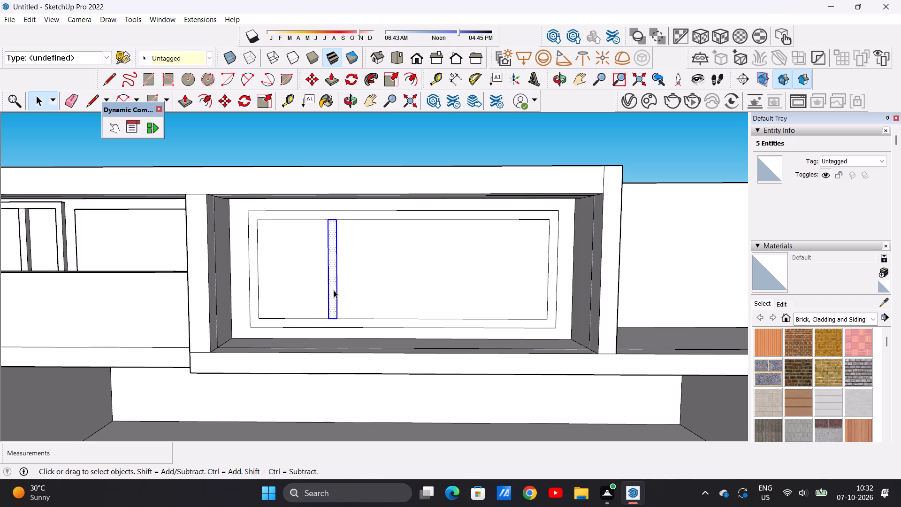
key("m")
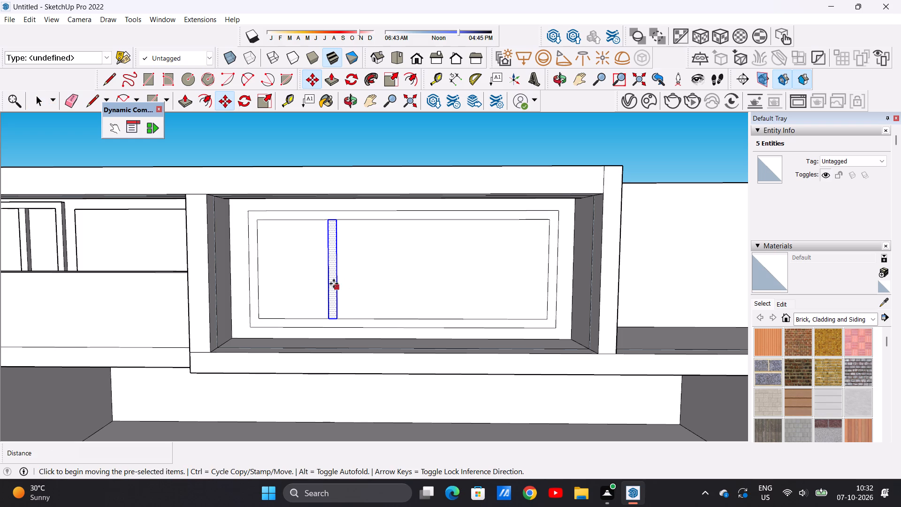
left_click(336, 221)
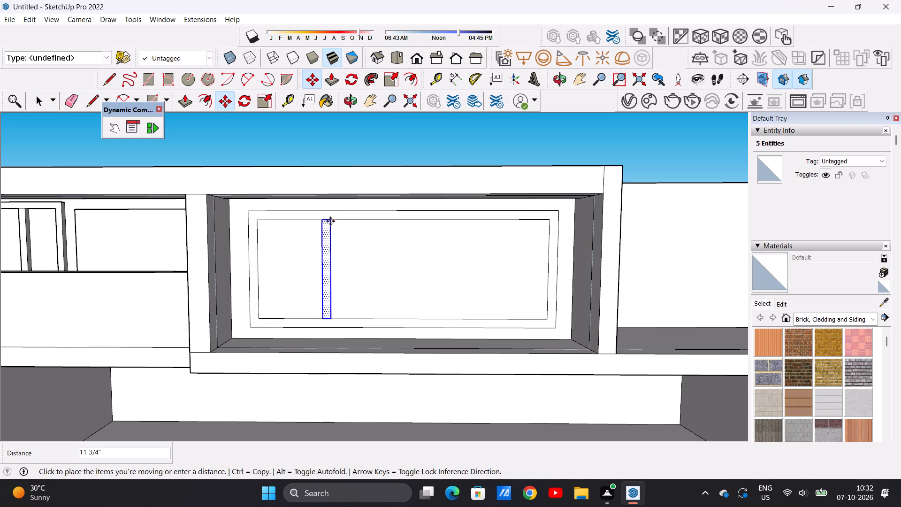
left_click(330, 221)
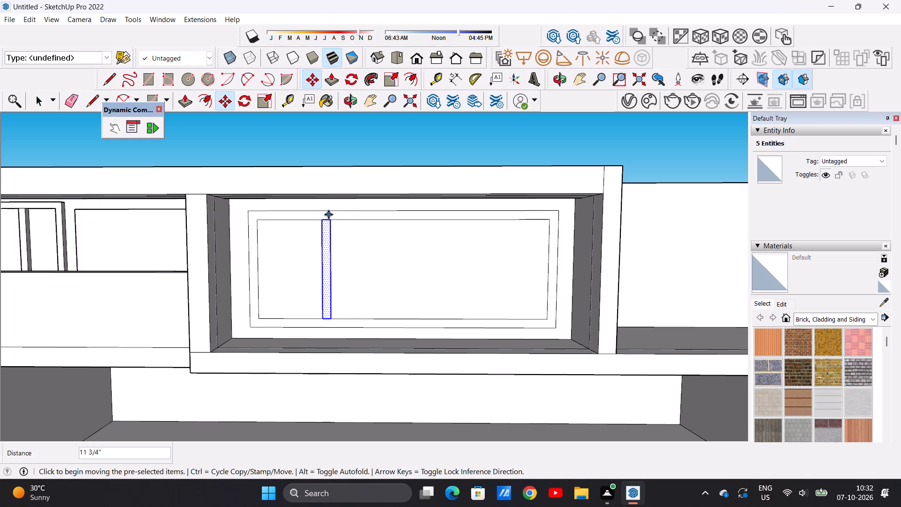
Copy the mullion strip about 11' 10 1/16" to the right, and copy that one about 12' 8 7/8" further right.
left_click(330, 220)
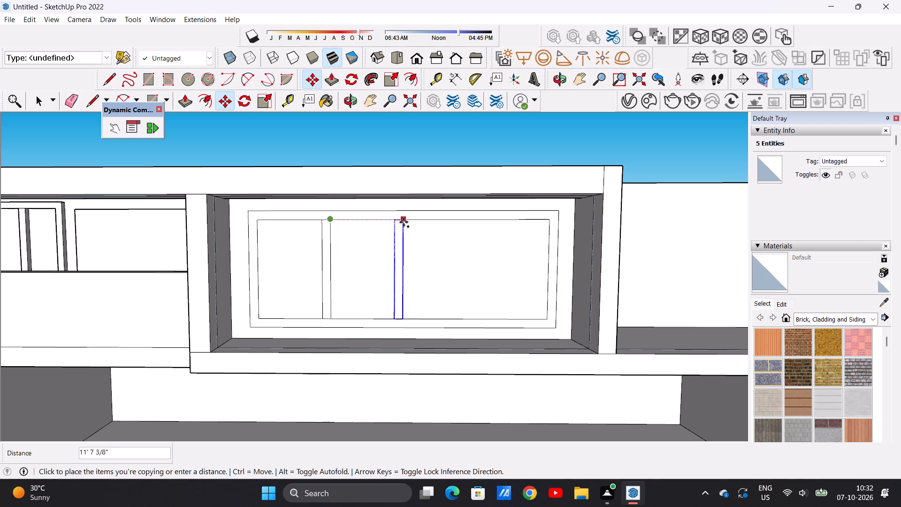
left_click(405, 221)
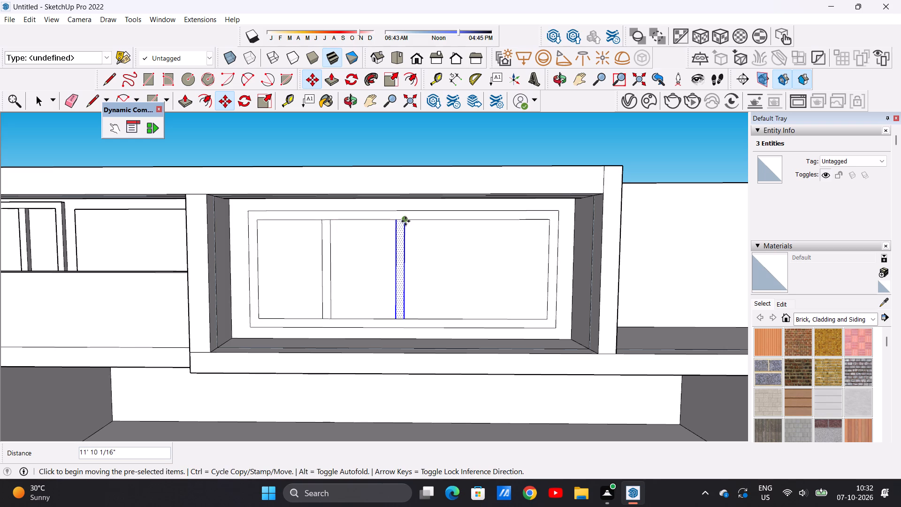
left_click(405, 221)
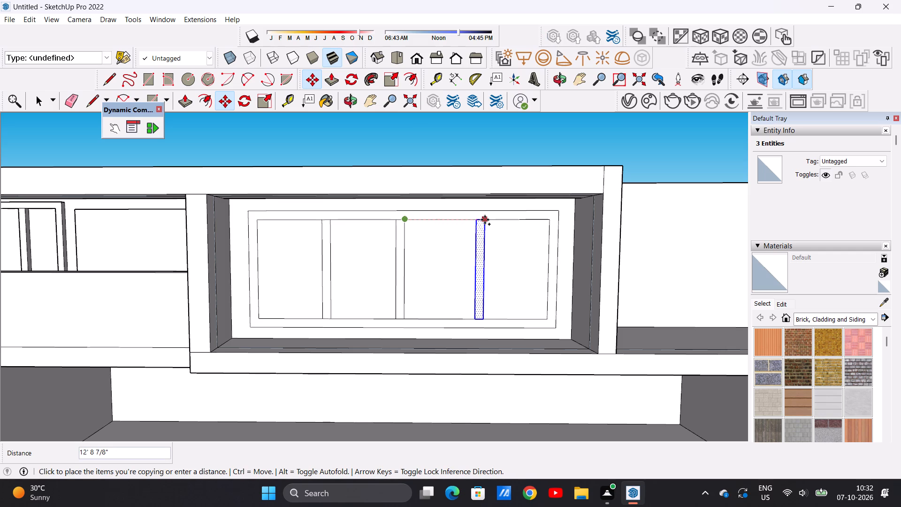
left_click(485, 220)
key("space")
Examine the front elevation and the middle bay's four-pane window layout from near, far and above.
scroll(302, 255, "down", 5)
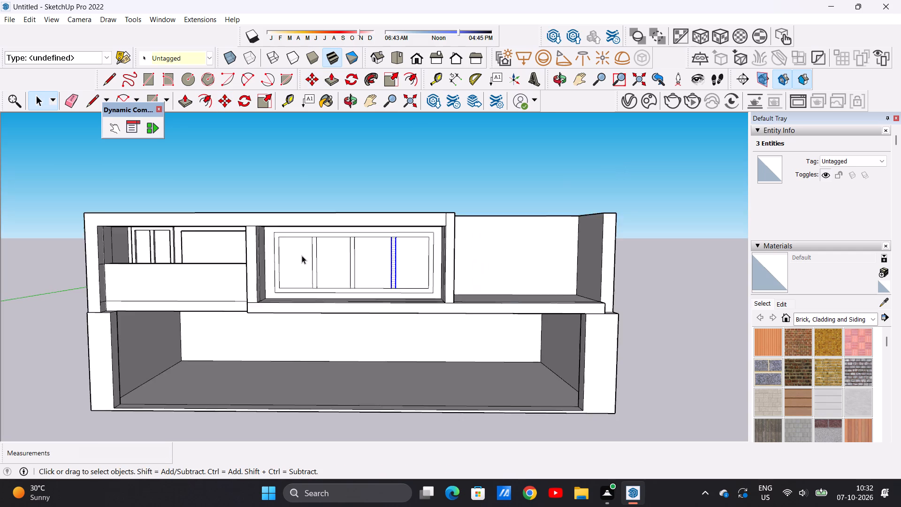
scroll(302, 255, "down", 5)
left_click(351, 178)
scroll(369, 266, "up", 1)
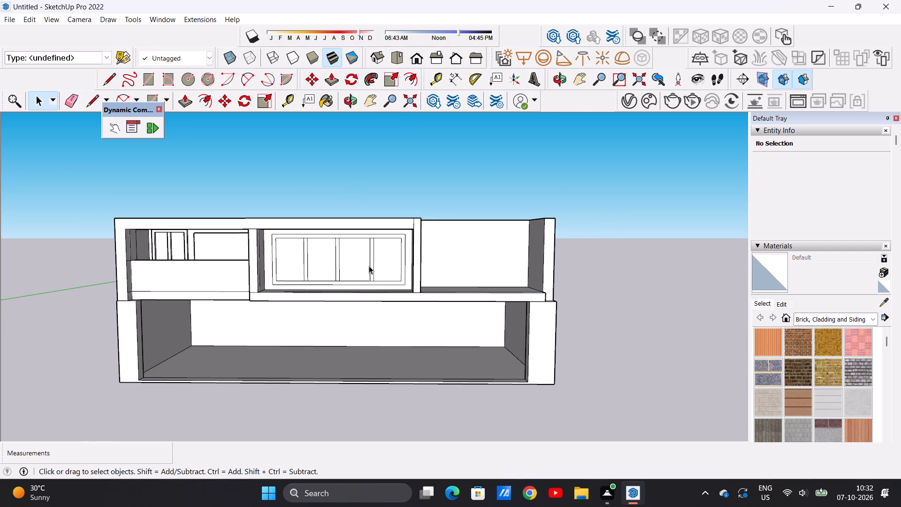
scroll(369, 266, "up", 3)
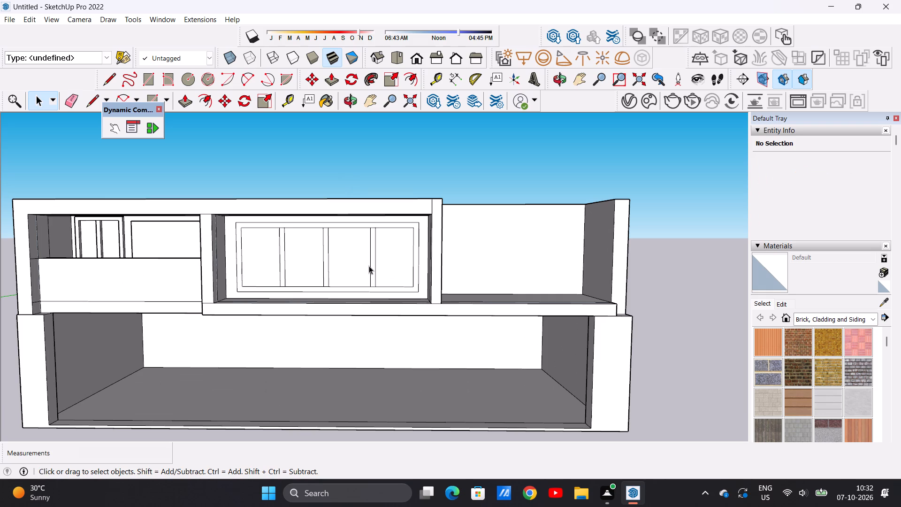
scroll(369, 266, "up", 1)
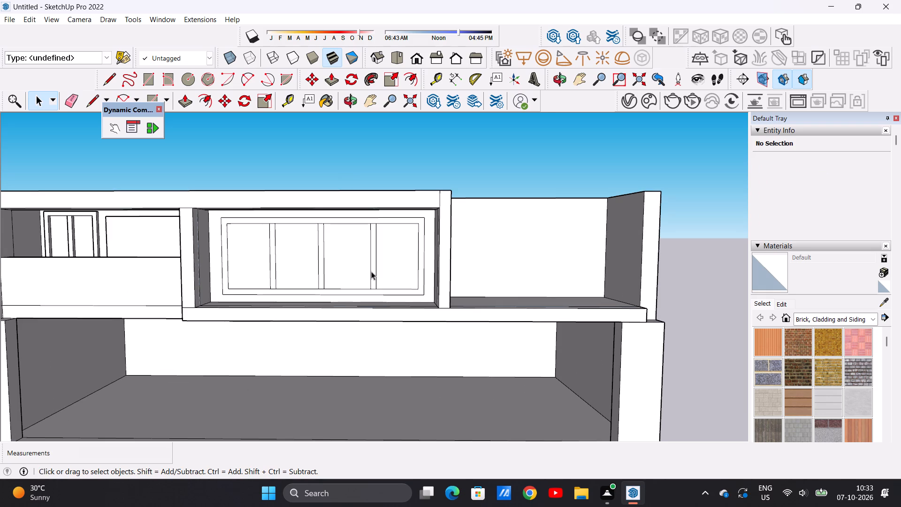
scroll(367, 272, "down", 1)
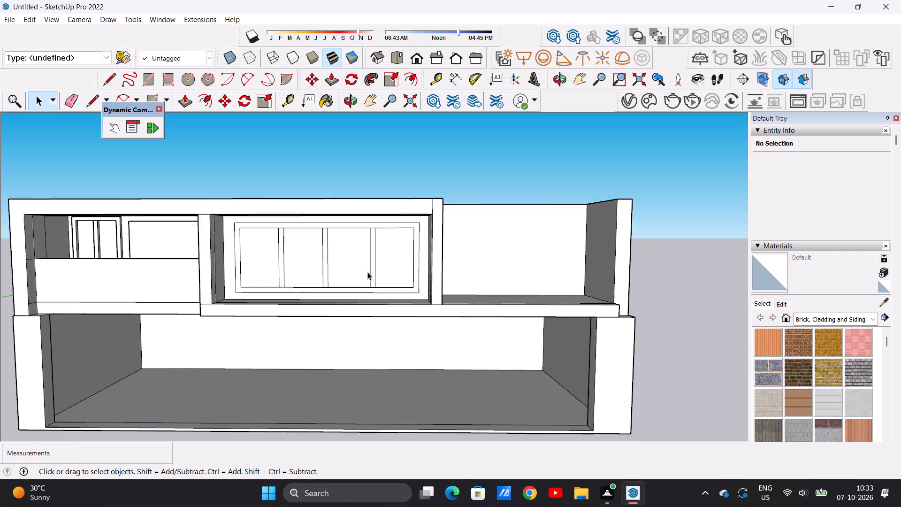
scroll(367, 272, "down", 2)
scroll(392, 226, "down", 5)
scroll(380, 223, "up", 9)
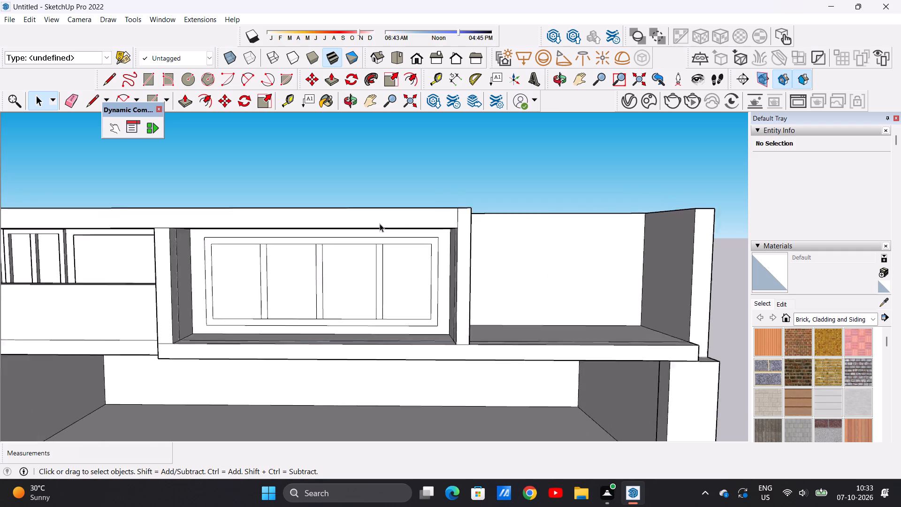
scroll(380, 223, "up", 2)
scroll(380, 223, "down", 1)
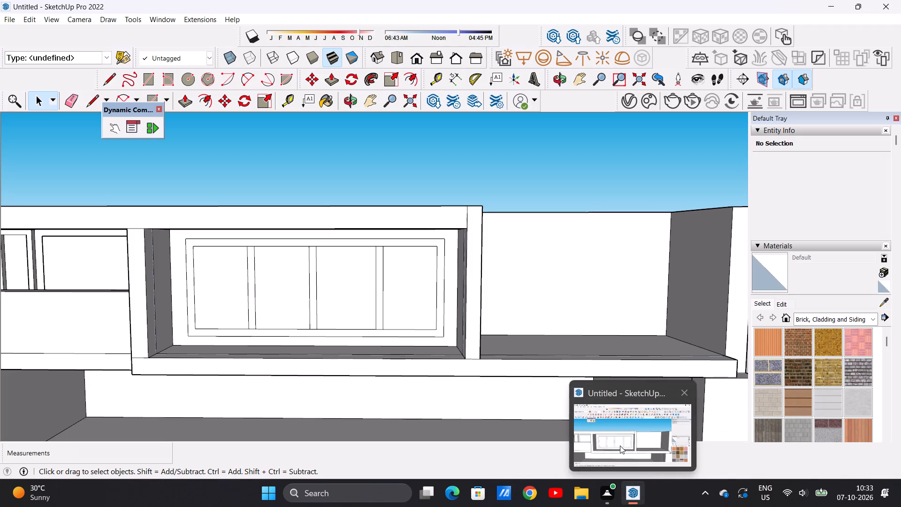
left_click(620, 446)
scroll(379, 246, "down", 13)
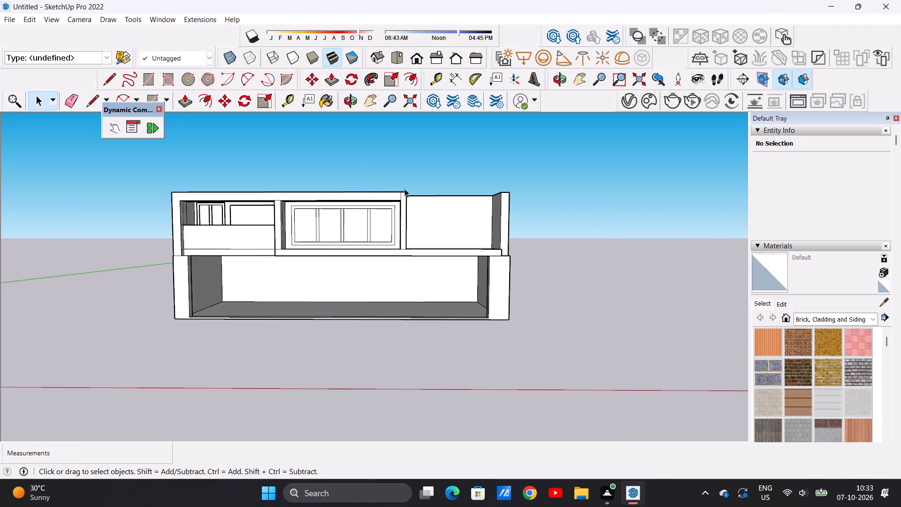
scroll(413, 189, "up", 7)
middle_click_drag(393, 215, 401, 263)
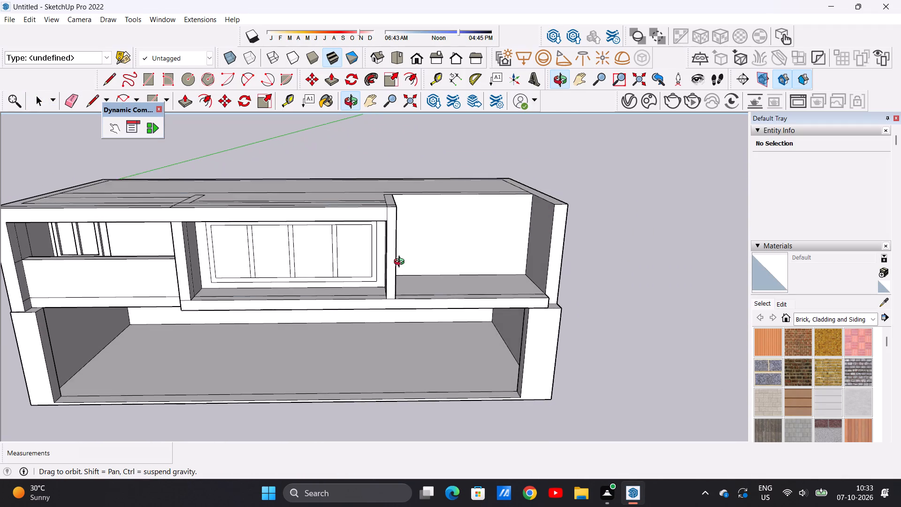
middle_click_drag(401, 263, 399, 230)
Push/Pull the upper right bay's back wall forward about 9' 4".
scroll(452, 232, "up", 2)
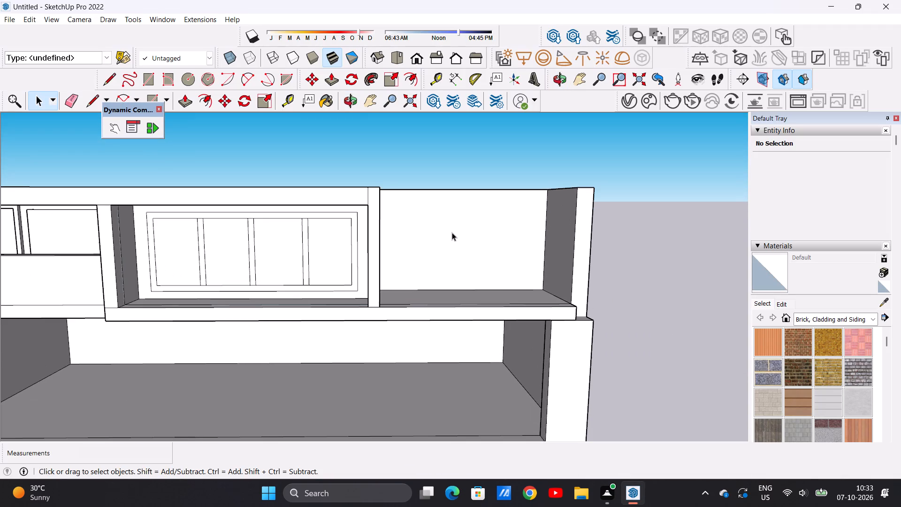
scroll(490, 241, "up", 2)
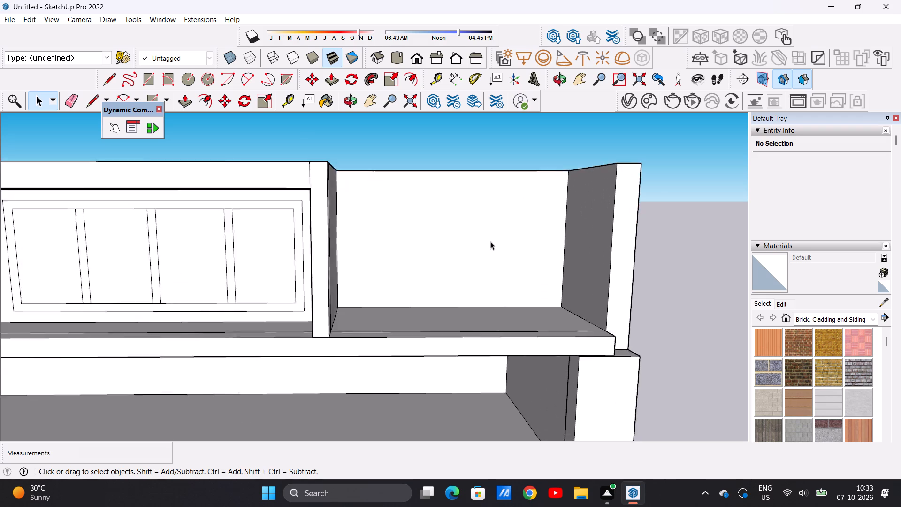
scroll(490, 241, "up", 3)
scroll(477, 242, "down", 2)
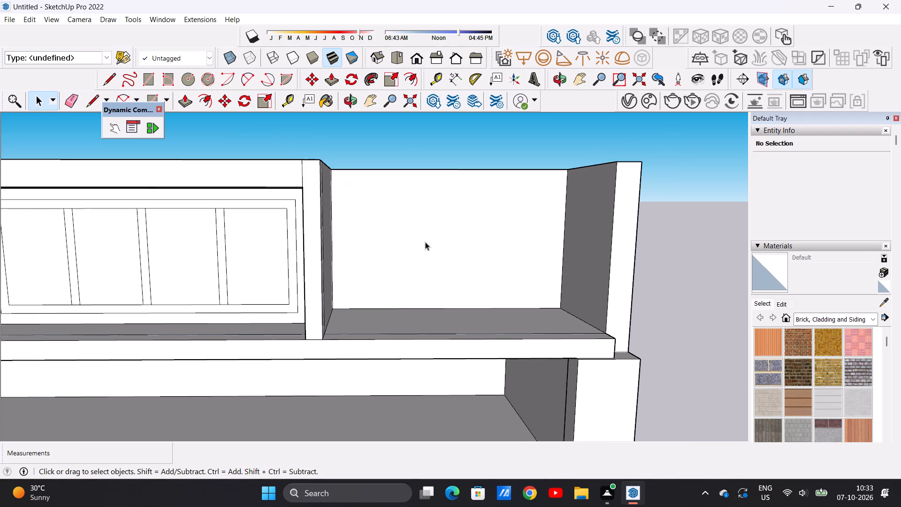
scroll(382, 249, "down", 5)
middle_click_drag(395, 227, 378, 274)
scroll(395, 227, "up", 1)
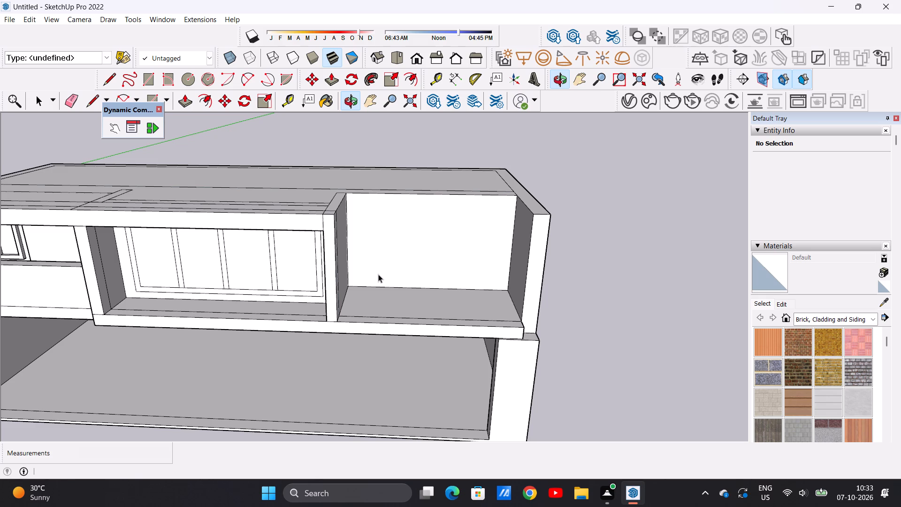
scroll(392, 240, "up", 1)
middle_click_drag(392, 240, 392, 275)
scroll(427, 217, "up", 2)
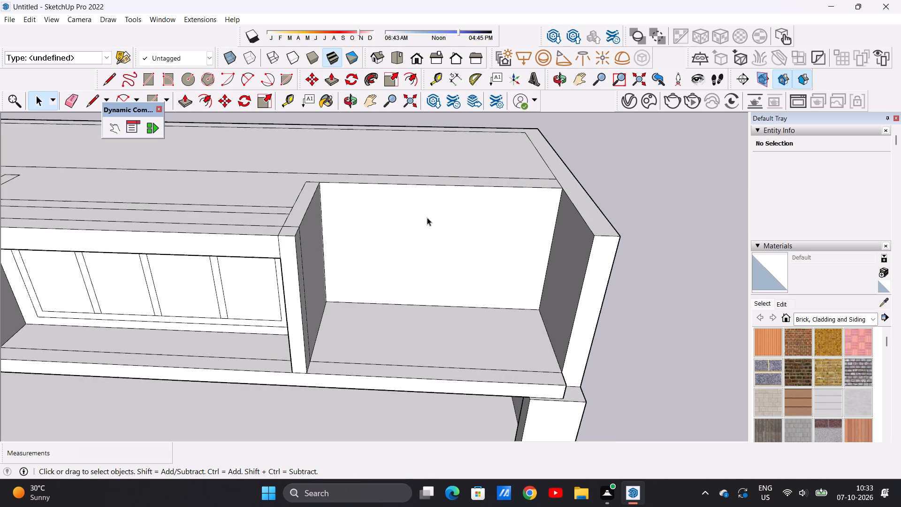
key("p")
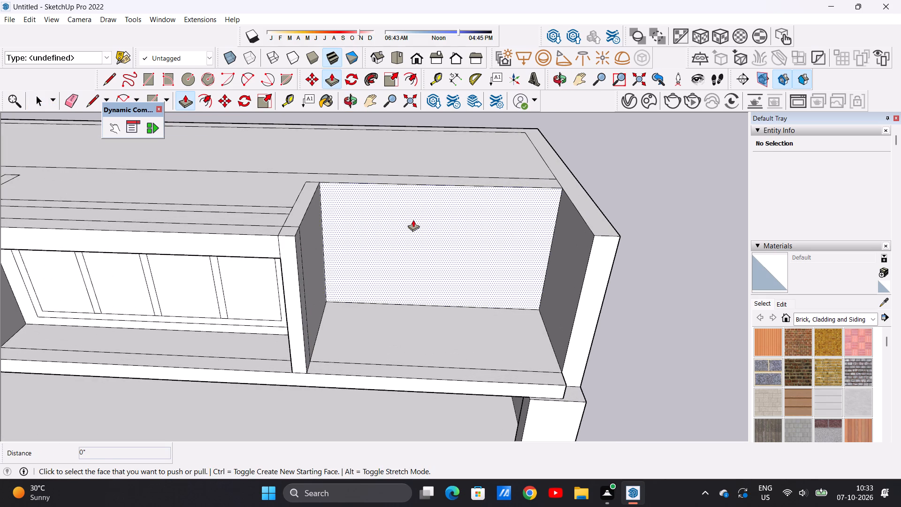
left_click(413, 220)
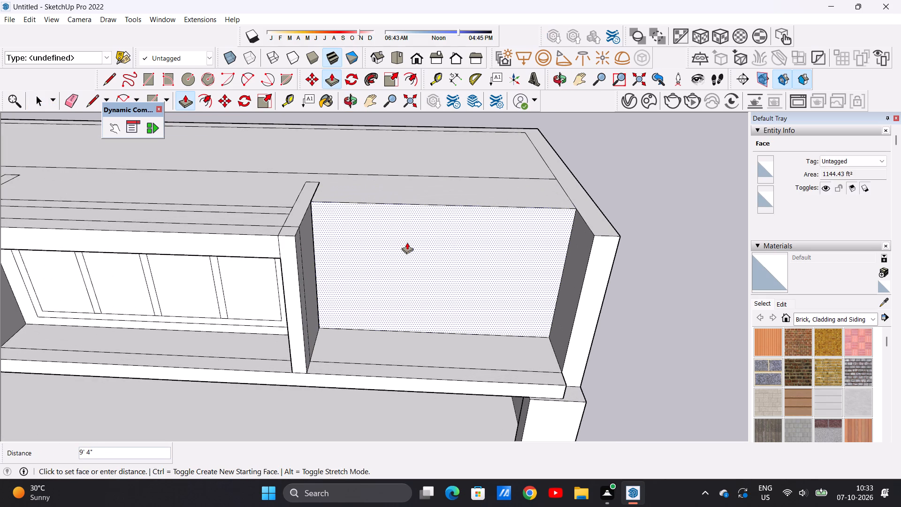
left_click(407, 242)
key("space")
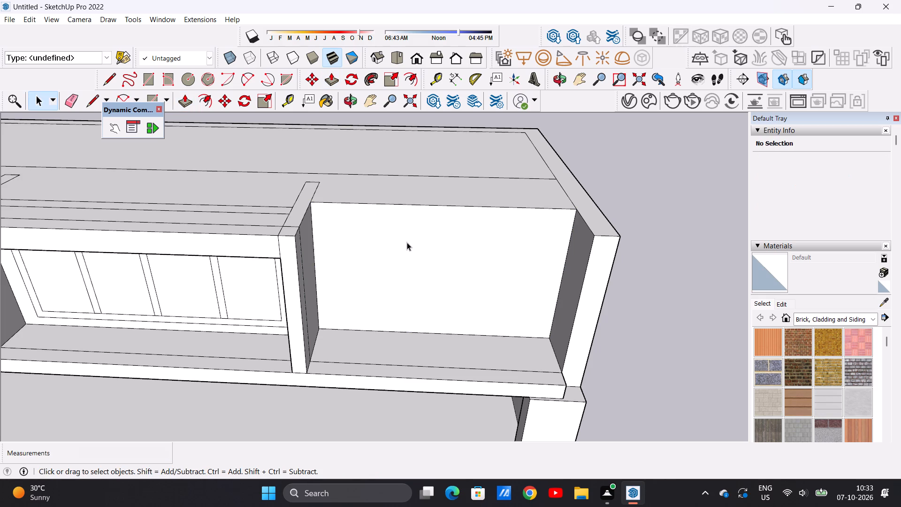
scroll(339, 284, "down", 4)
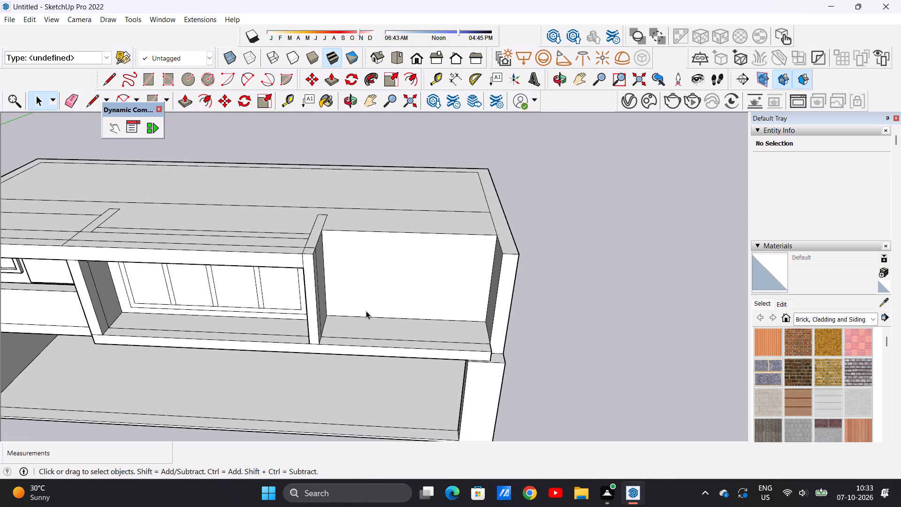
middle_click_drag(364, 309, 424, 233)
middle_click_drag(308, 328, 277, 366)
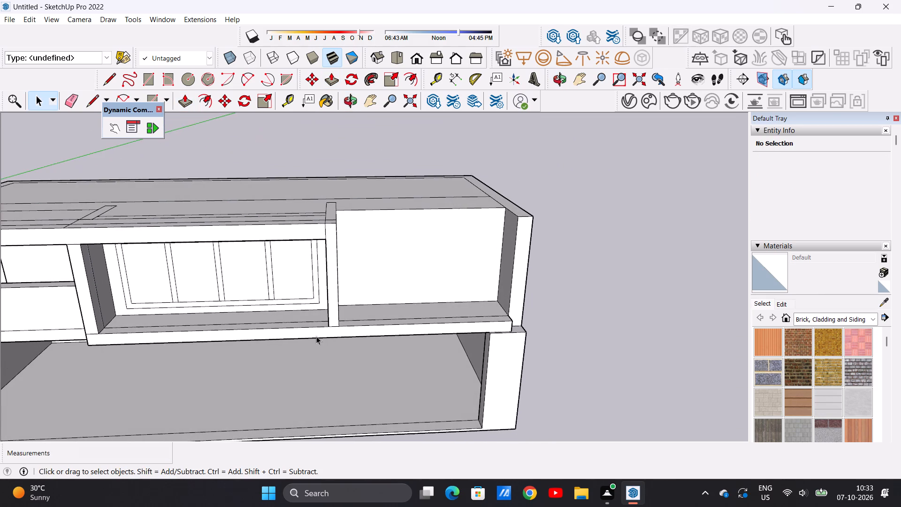
Push/Pull the floor strip along the middle bay's front edge up about 11' 2 1/4" to form a parapet.
scroll(320, 333, "up", 1)
key("p")
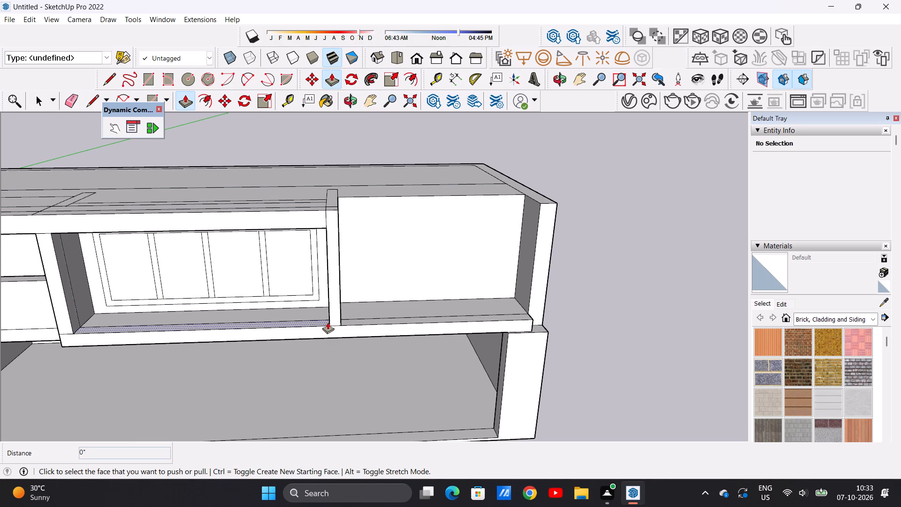
scroll(328, 322, "up", 1)
middle_click_drag(314, 312, 314, 380)
scroll(323, 328, "up", 3)
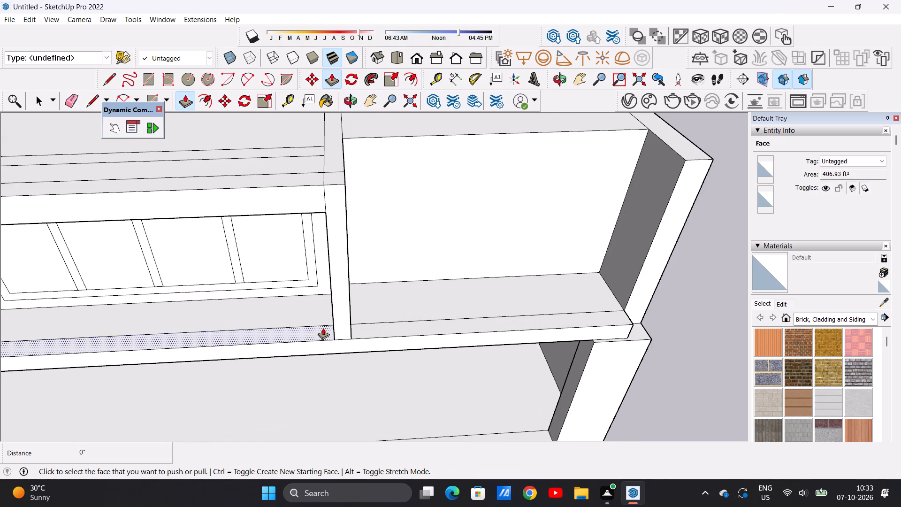
left_click(323, 328)
scroll(325, 310, "down", 9)
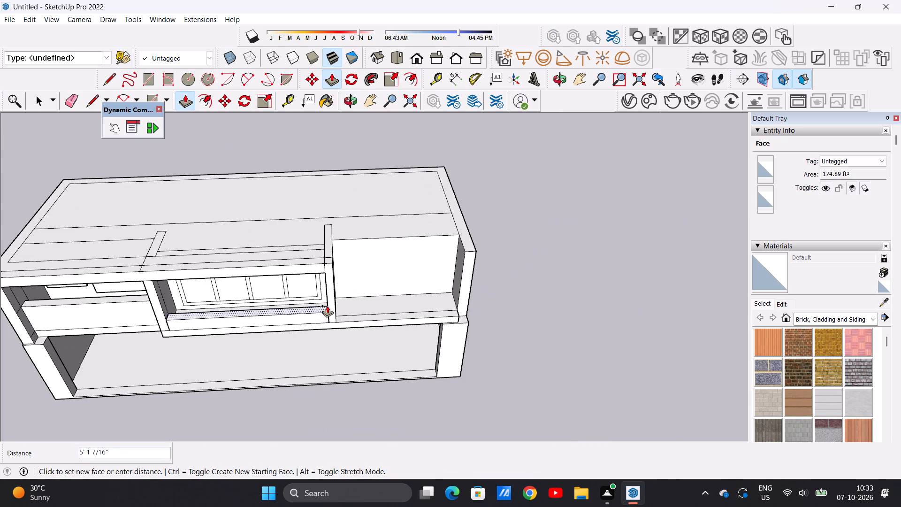
scroll(327, 306, "down", 3)
middle_click_drag(323, 305, 312, 281)
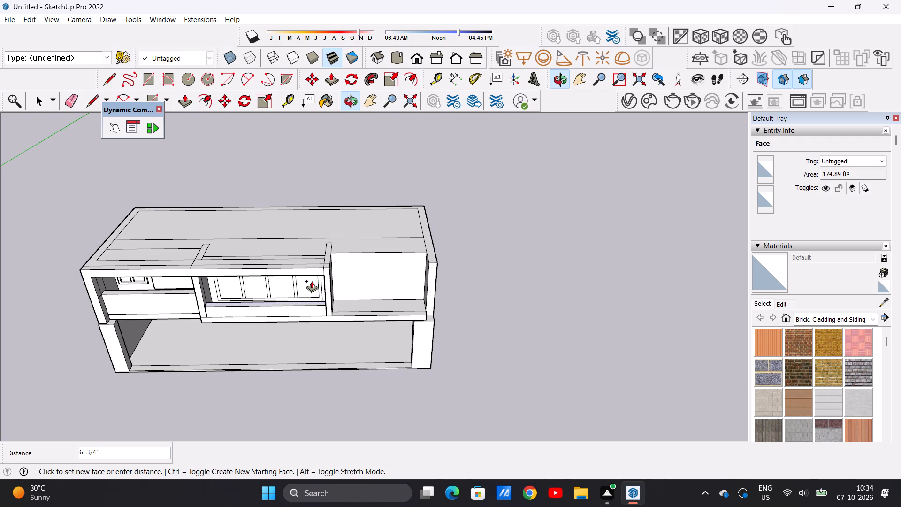
scroll(312, 281, "down", 2)
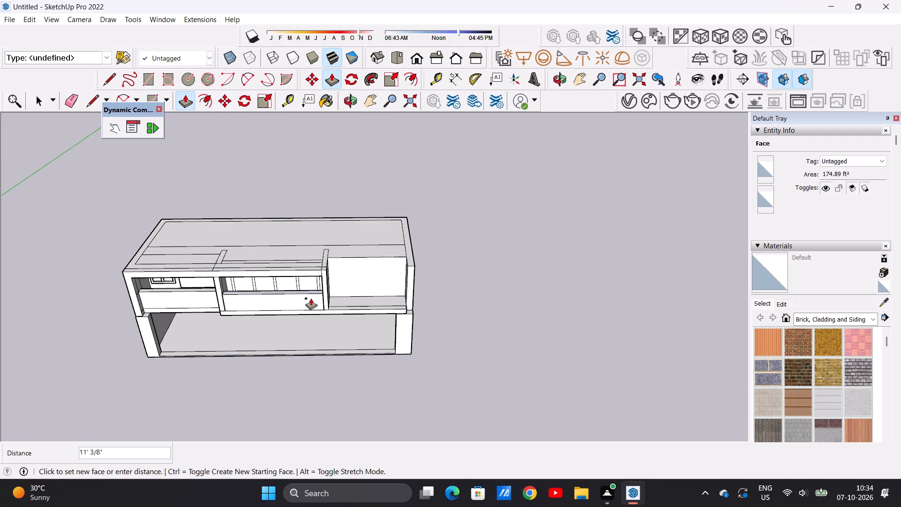
middle_click_drag(310, 315, 308, 257)
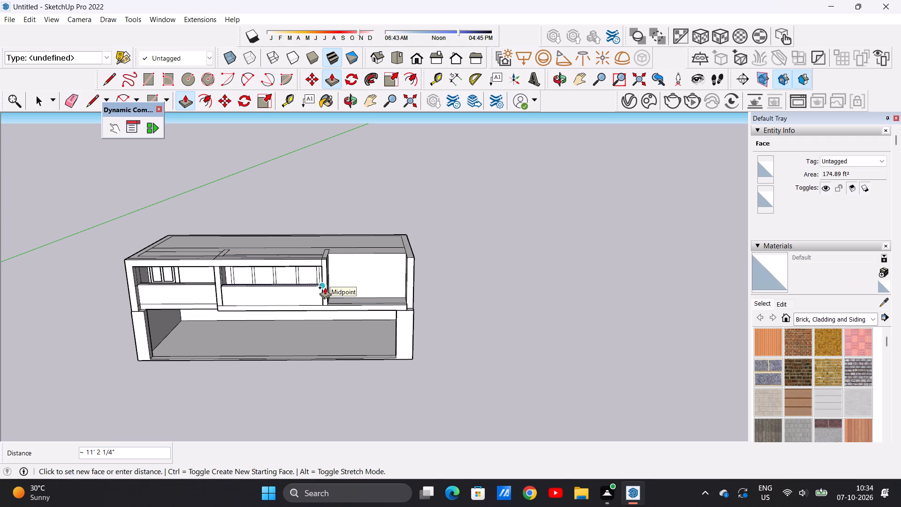
left_click(325, 290)
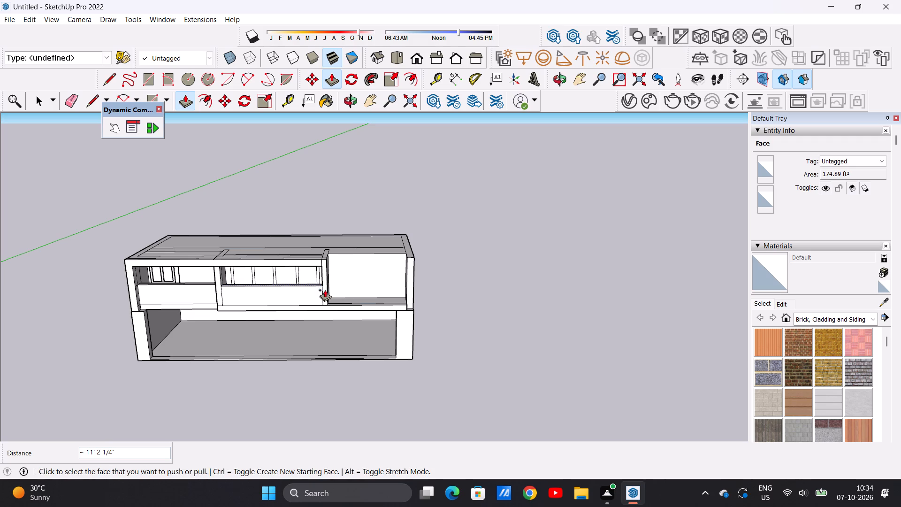
key("space")
Push/Pull the top face of the middle bay's parapet down about 1' 6 11/16".
scroll(226, 282, "up", 6)
middle_click_drag(312, 312, 322, 251)
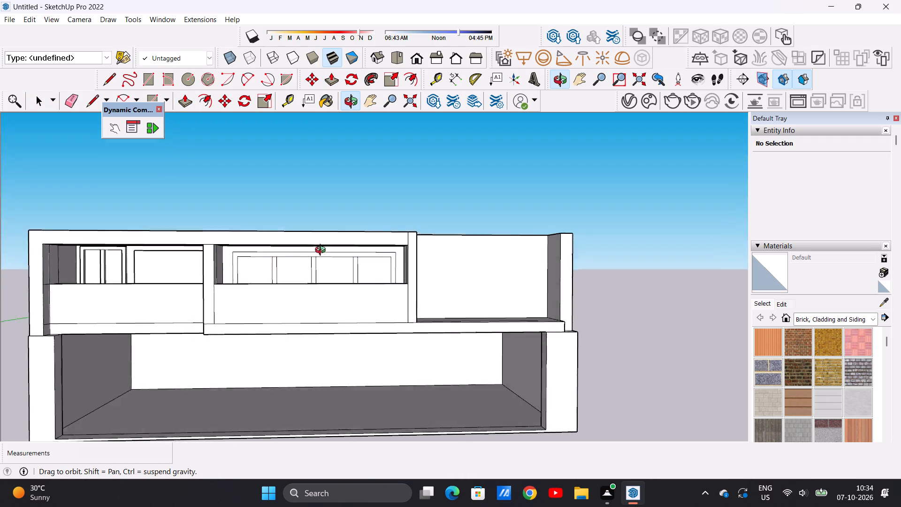
middle_click_drag(322, 251, 311, 265)
scroll(382, 278, "up", 5)
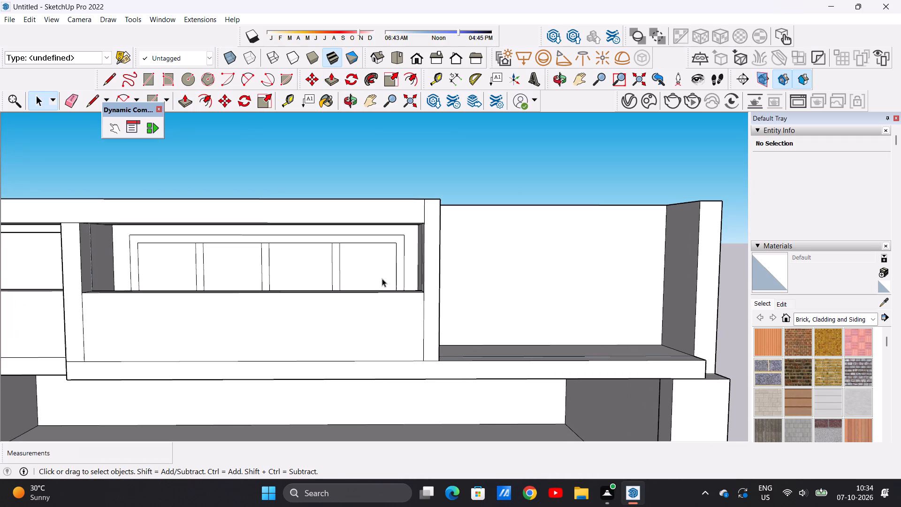
middle_click_drag(386, 281, 498, 305)
scroll(435, 289, "up", 3)
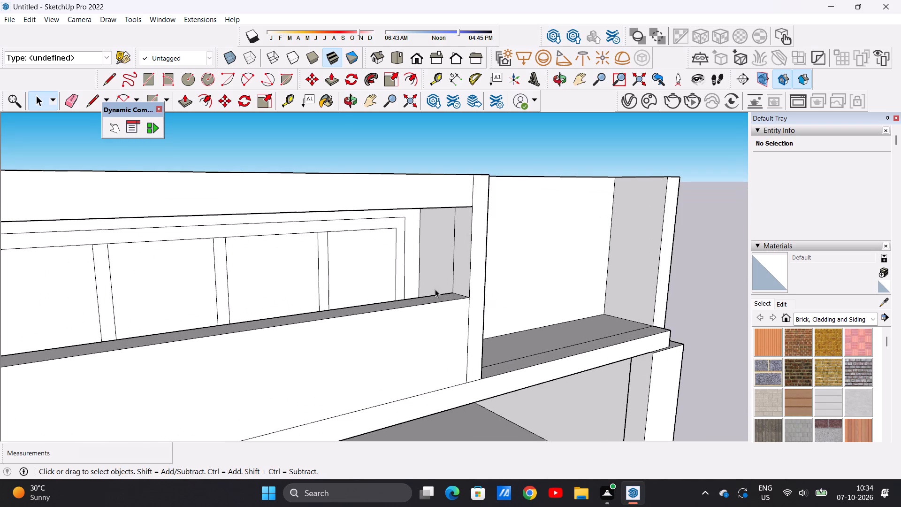
key("p")
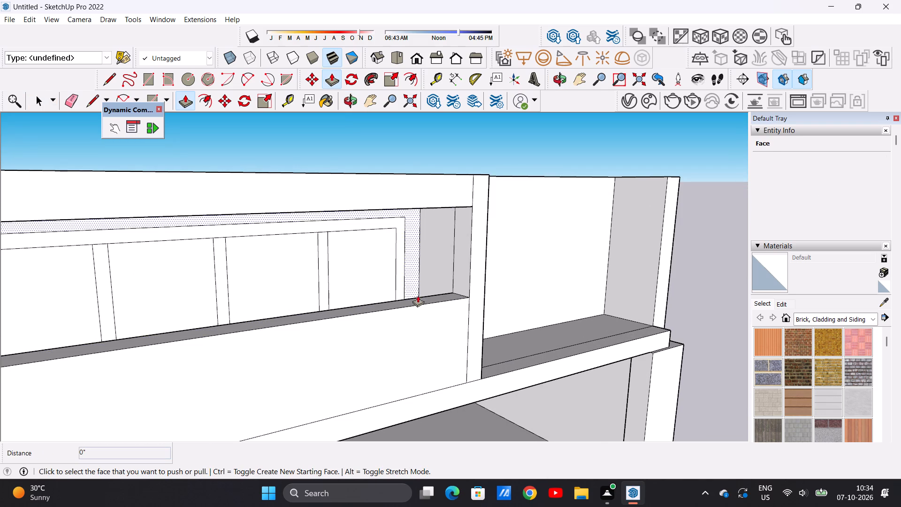
scroll(420, 294, "up", 6)
left_click(466, 299)
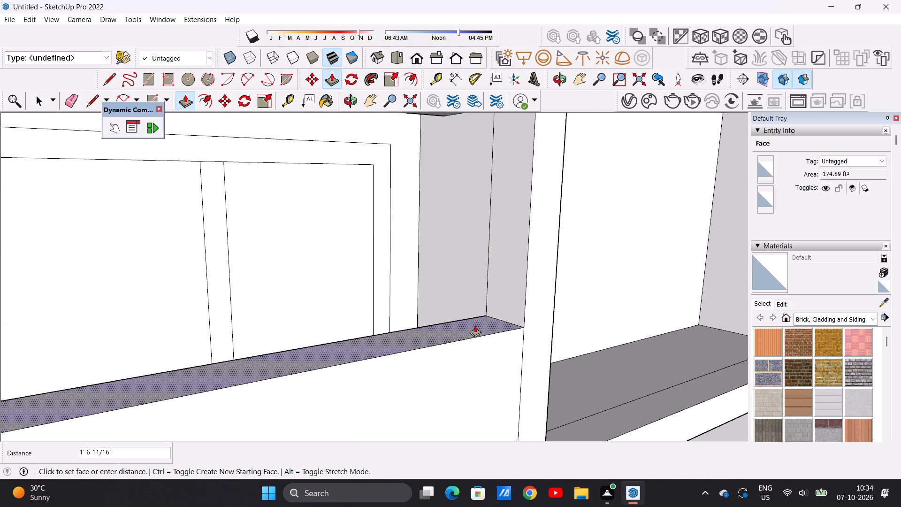
left_click(476, 333)
key("space")
Draw a circle of about 5 3/16" radius on the middle bay's right side wall, just above the parapet top.
scroll(470, 311, "down", 3)
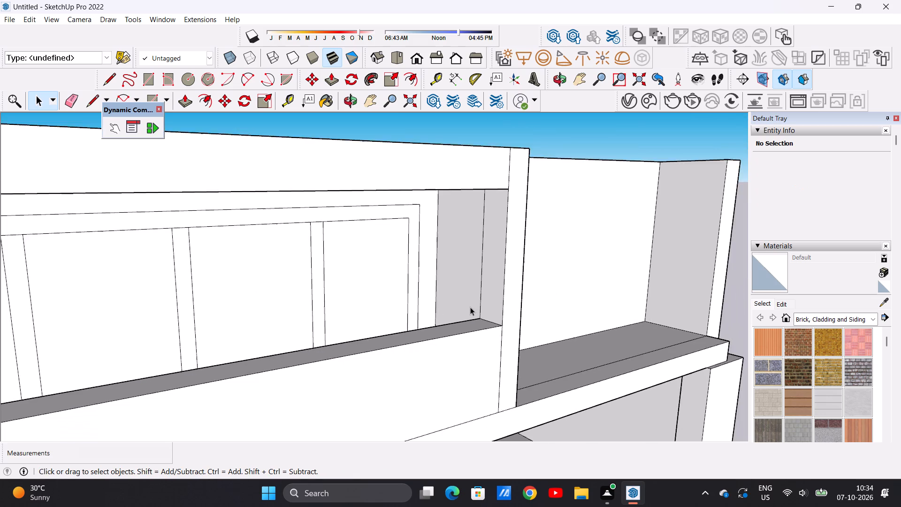
scroll(470, 307, "down", 14)
middle_click_drag(475, 315, 496, 306)
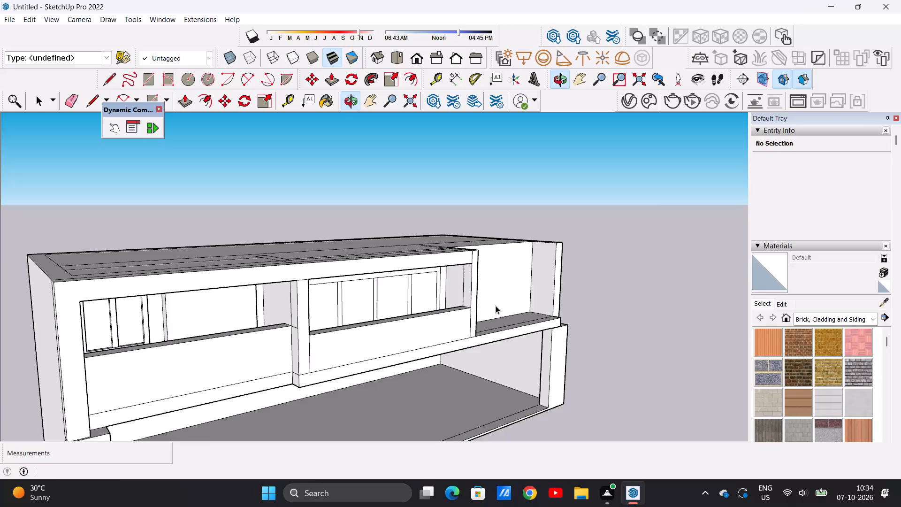
scroll(474, 304, "up", 10)
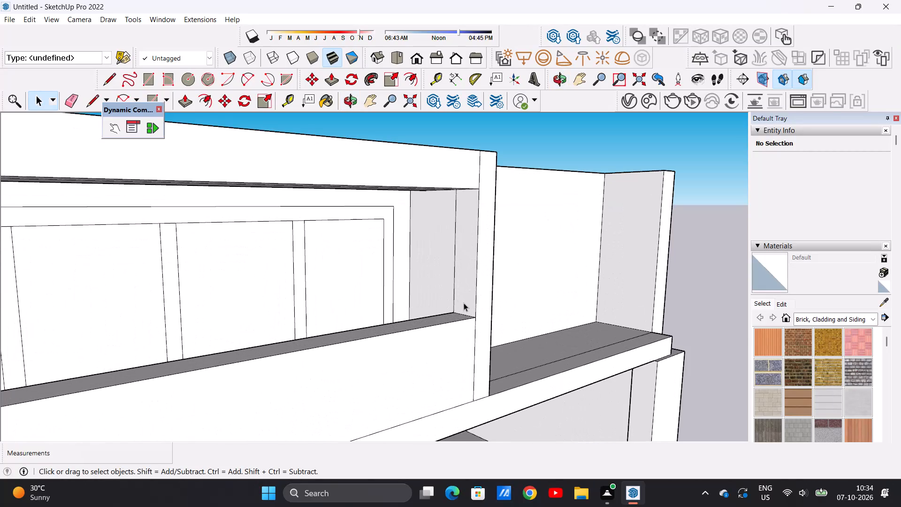
key("c")
scroll(465, 292, "up", 11)
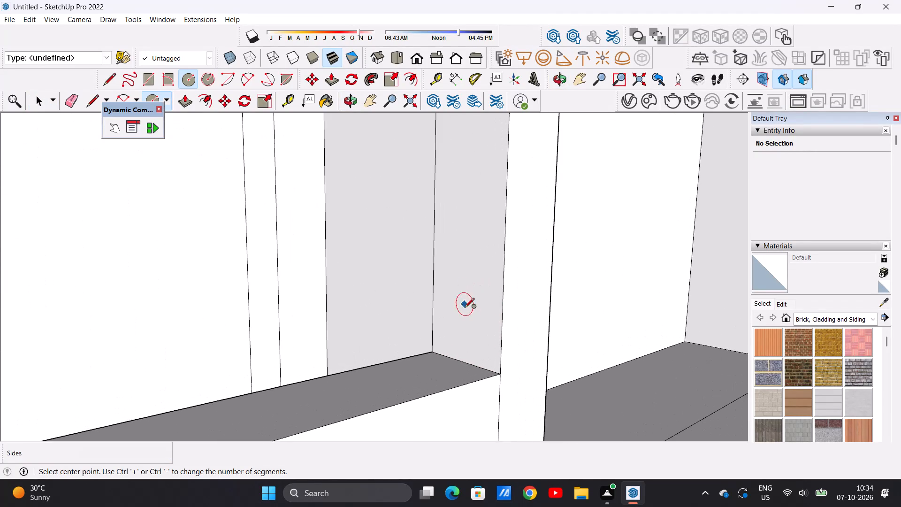
left_click(462, 329)
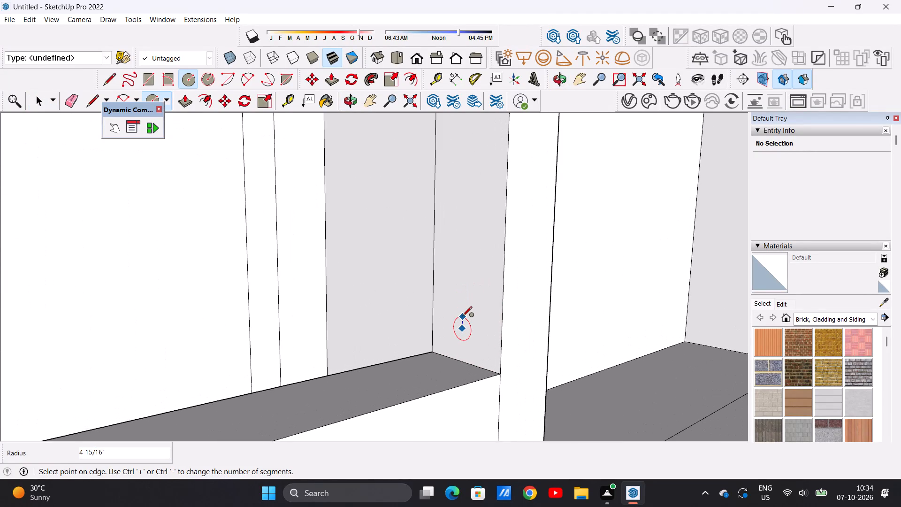
left_click(465, 316)
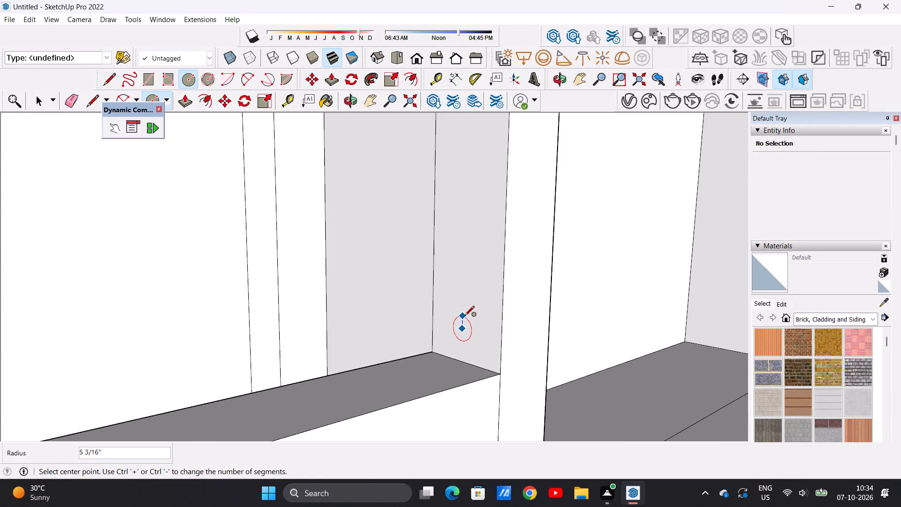
key("space")
Push/Pull the circle about 54' 11 7/16" across to the middle bay's left side wall to form a round handrail.
key("p")
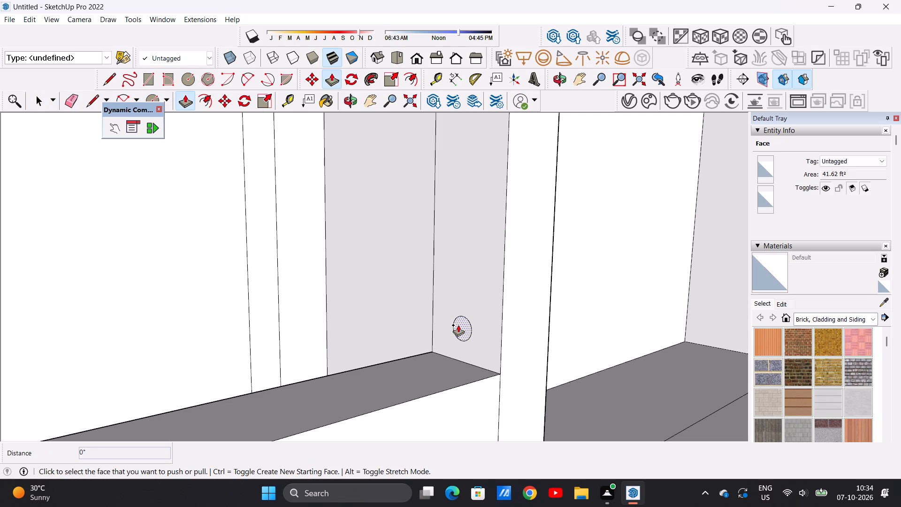
left_click(458, 325)
scroll(378, 323, "down", 20)
scroll(378, 323, "down", 2)
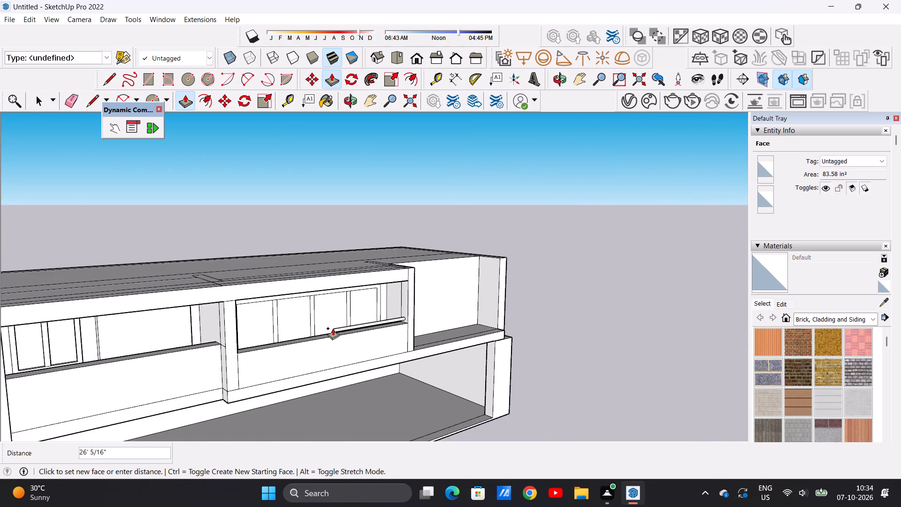
middle_click_drag(331, 328, 248, 335)
middle_click_drag(238, 333, 225, 327)
scroll(228, 323, "up", 9)
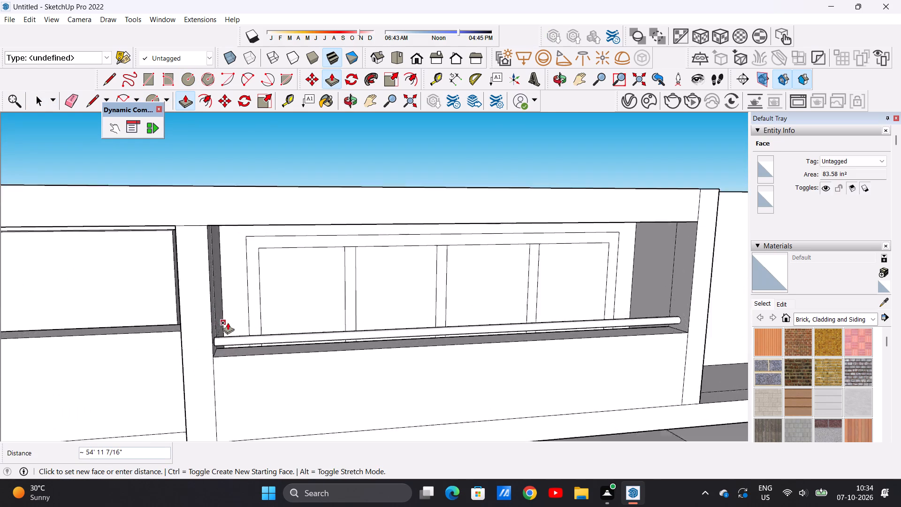
scroll(228, 323, "up", 8)
left_click(191, 335)
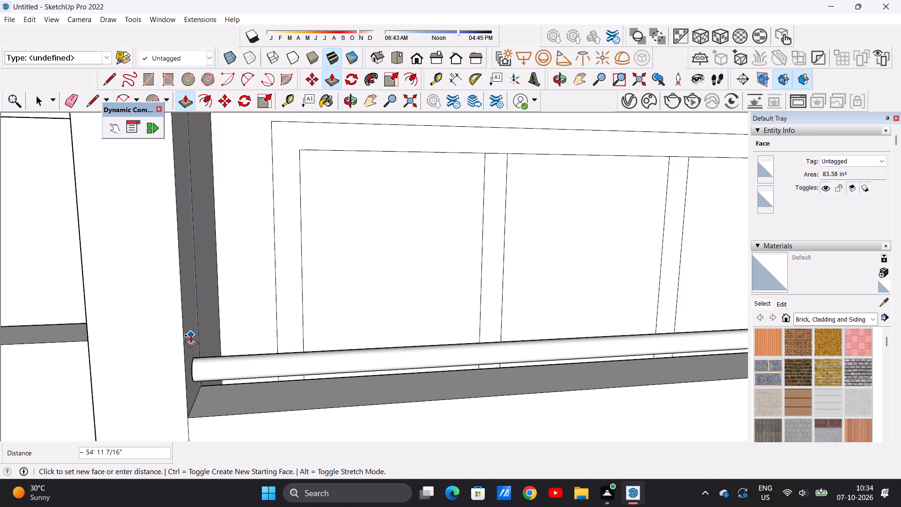
key("space")
Examine the front elevation, including the middle bay's handrail and the open right bay, from several distances and angles.
scroll(197, 334, "down", 9)
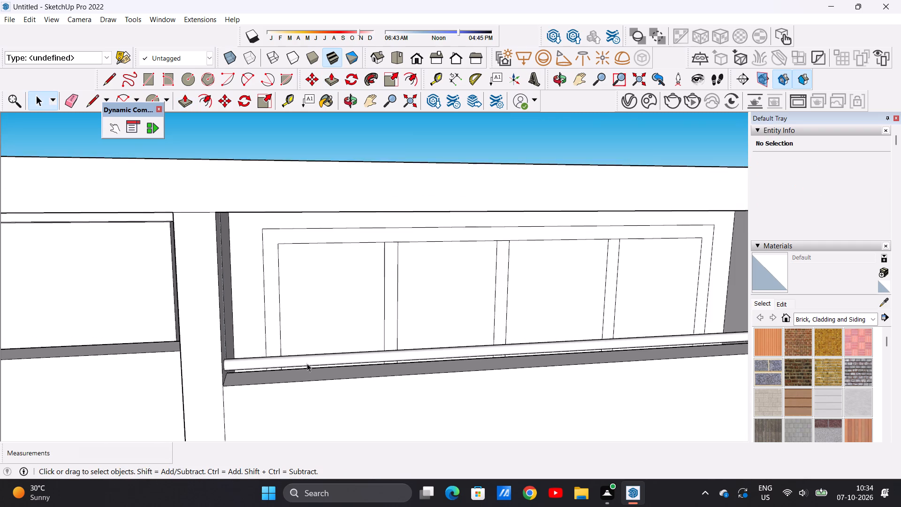
scroll(307, 363, "down", 20)
scroll(306, 326, "up", 7)
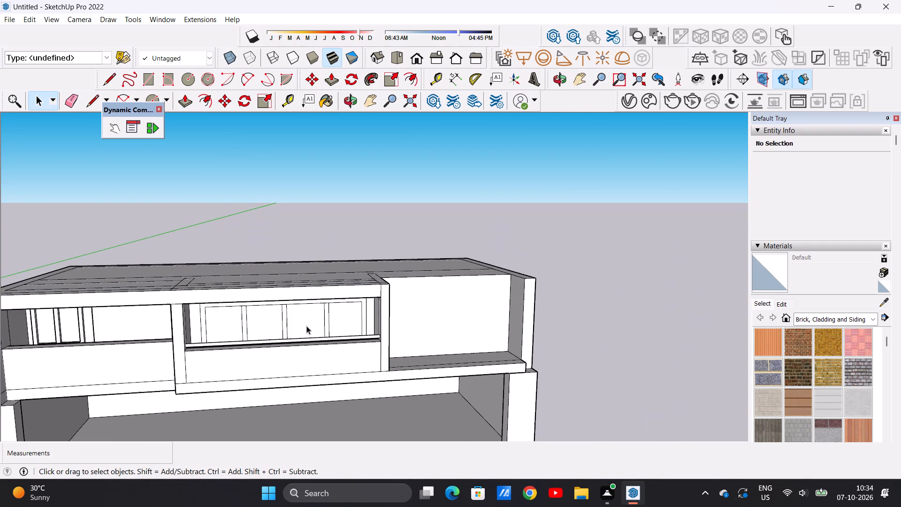
scroll(306, 326, "down", 3)
middle_click_drag(297, 354, 209, 349)
middle_click_drag(236, 350, 308, 338)
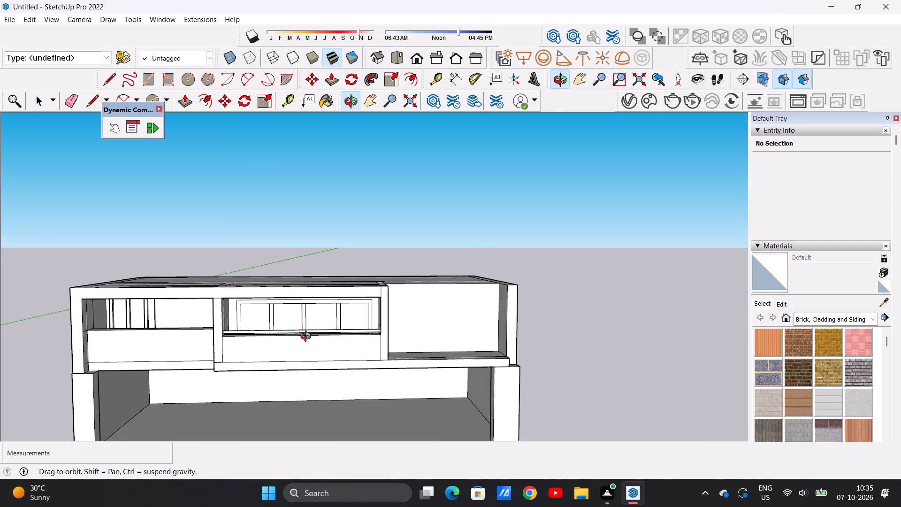
middle_click_drag(308, 338, 435, 343)
middle_click_drag(457, 357, 329, 343)
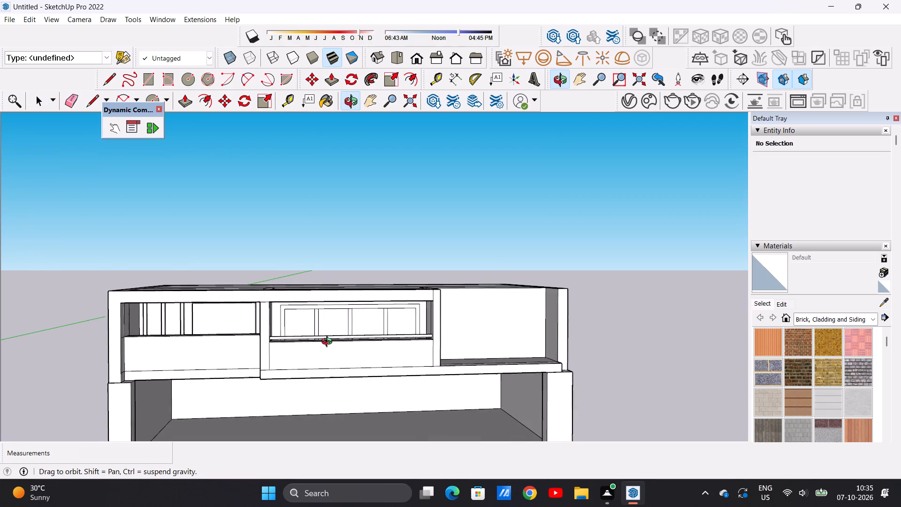
middle_click_drag(329, 343, 328, 343)
scroll(328, 343, "down", 13)
scroll(414, 334, "up", 6)
scroll(363, 340, "up", 2)
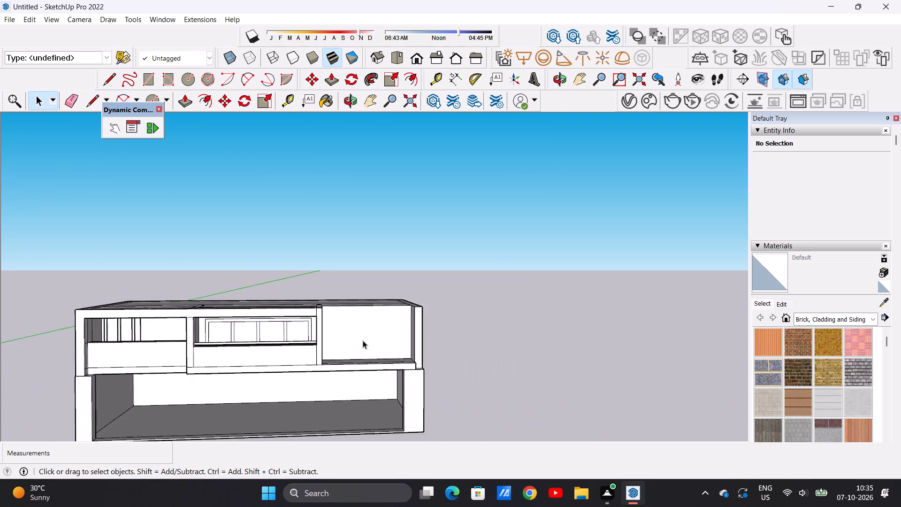
scroll(363, 340, "up", 8)
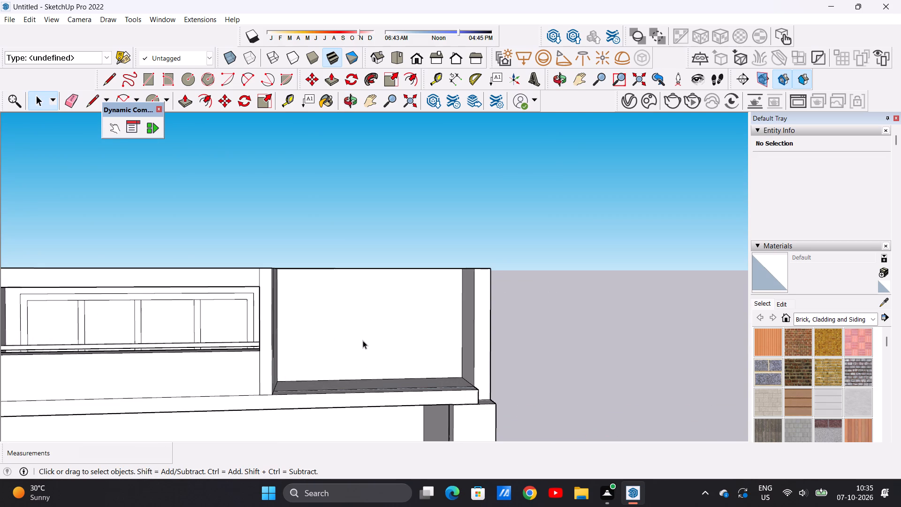
scroll(363, 340, "down", 4)
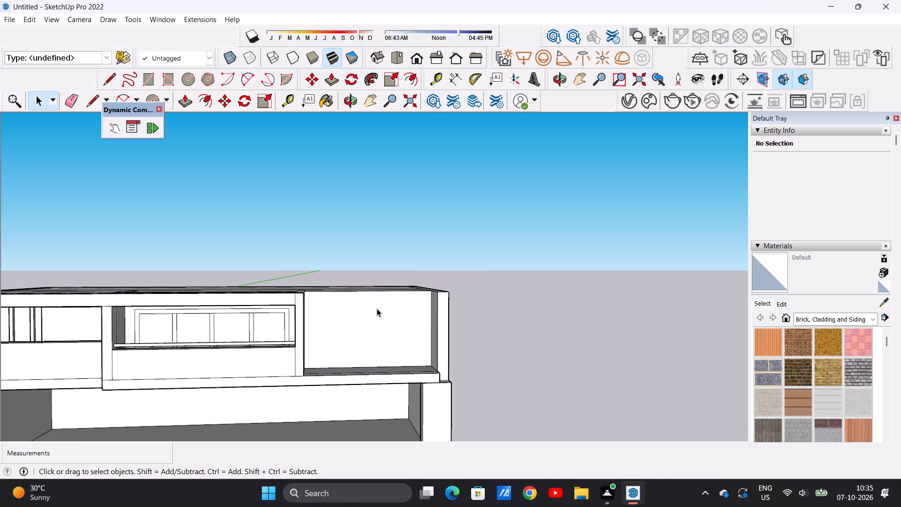
scroll(377, 308, "down", 2)
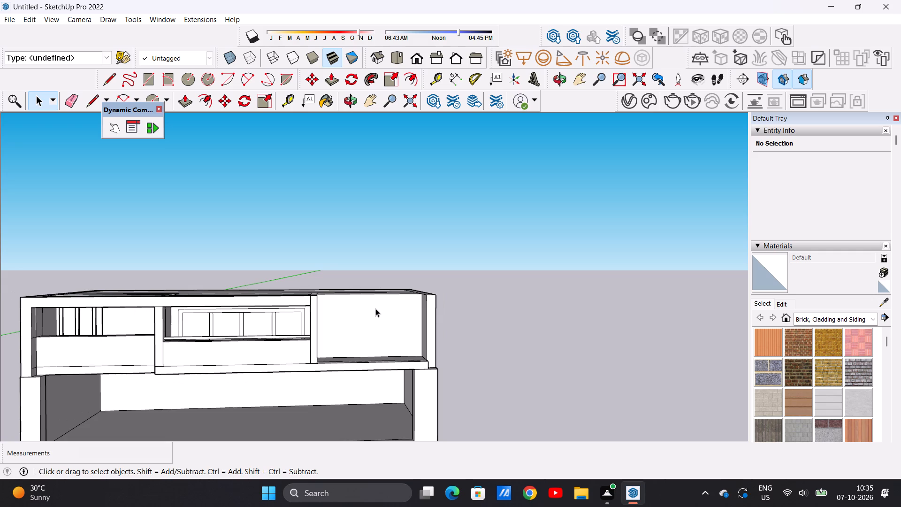
middle_click_drag(374, 308, 333, 347)
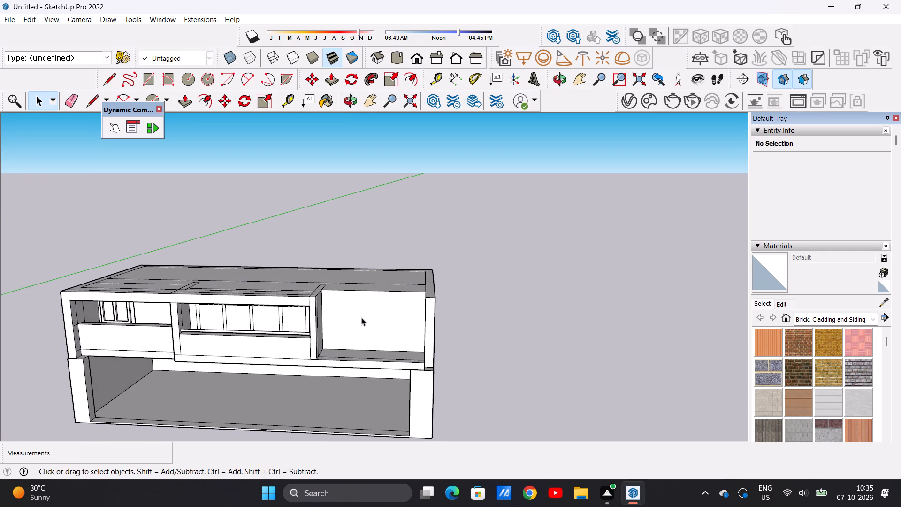
middle_click_drag(361, 317, 371, 300)
scroll(405, 307, "up", 3)
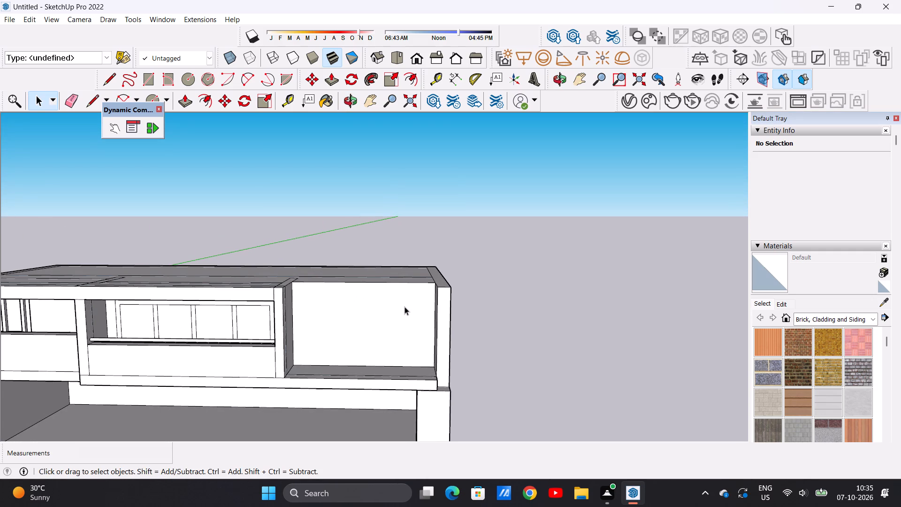
scroll(380, 322, "down", 2)
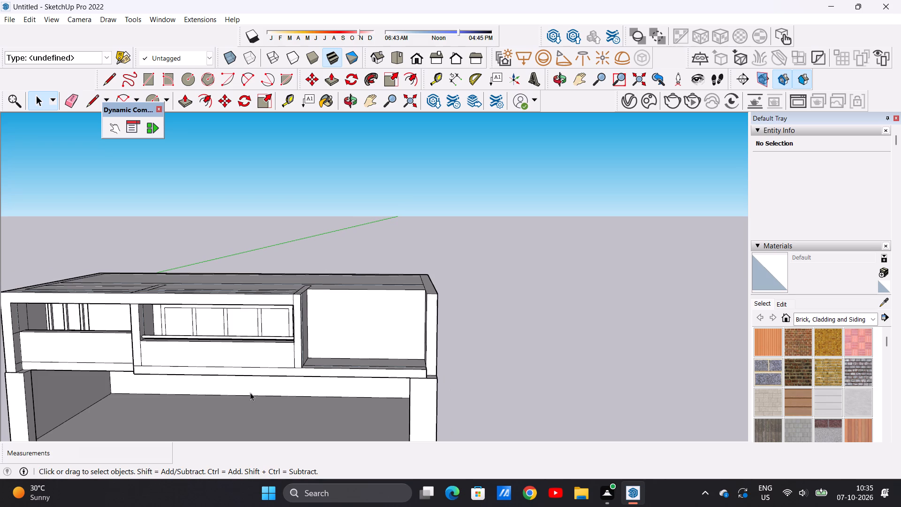
scroll(280, 369, "up", 9)
scroll(305, 373, "down", 10)
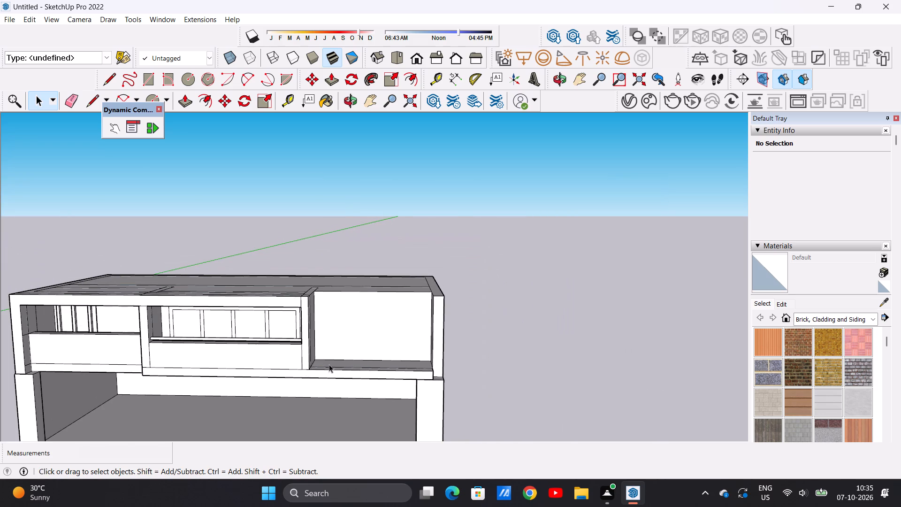
scroll(503, 372, "up", 2)
middle_click_drag(424, 379, 382, 381)
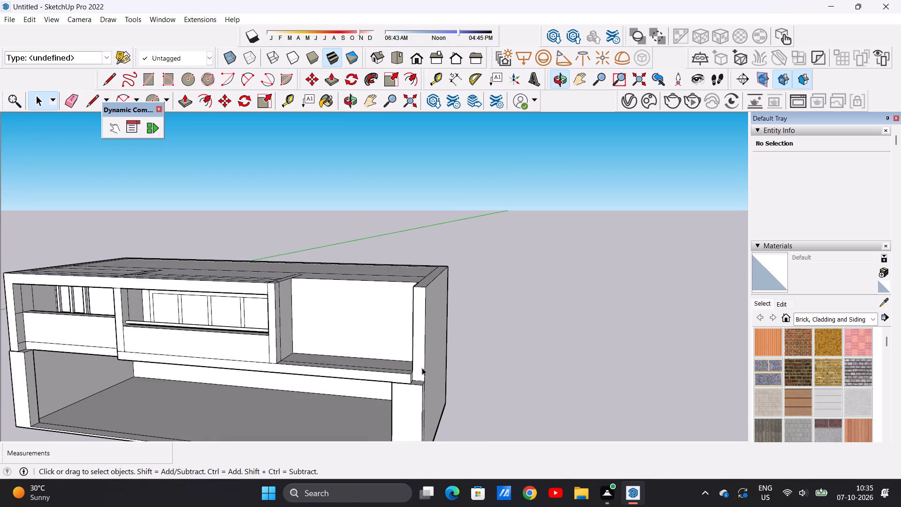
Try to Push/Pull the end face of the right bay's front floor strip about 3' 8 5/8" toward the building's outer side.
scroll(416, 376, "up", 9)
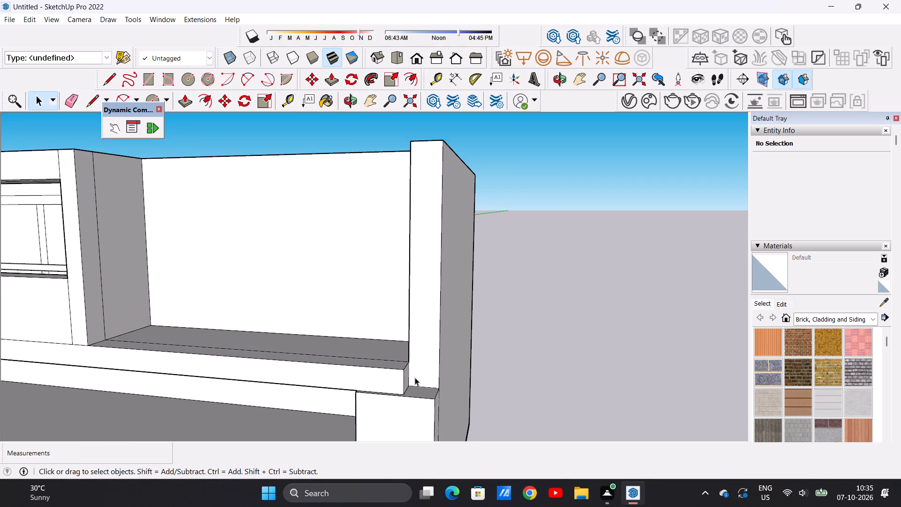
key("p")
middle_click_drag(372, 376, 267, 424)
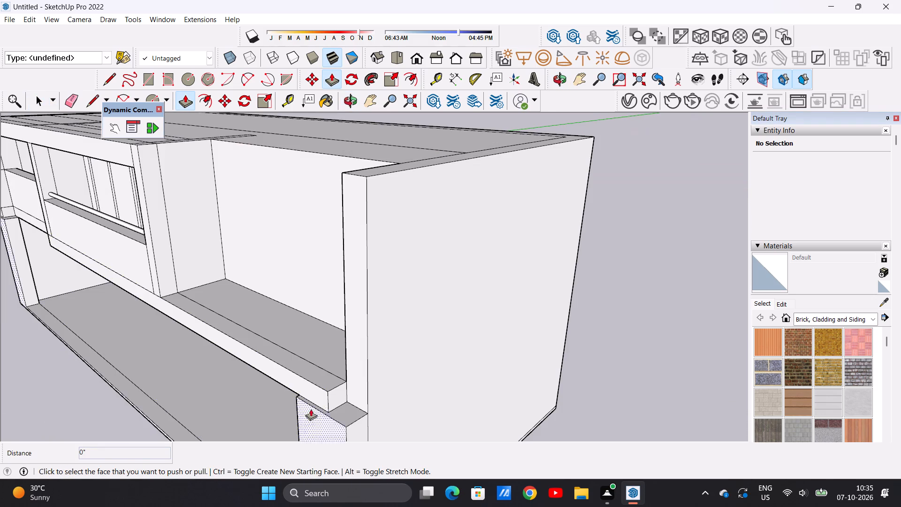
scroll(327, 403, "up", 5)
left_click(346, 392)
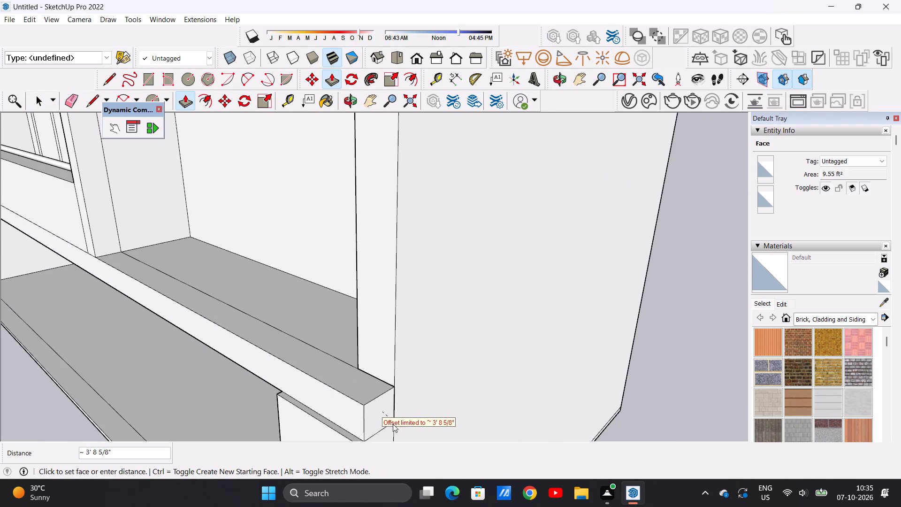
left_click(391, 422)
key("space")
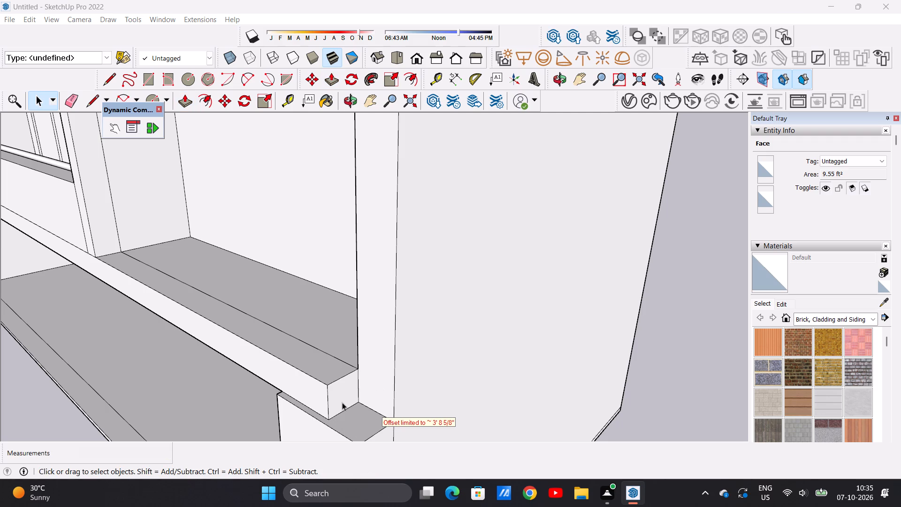
Push/Pull the end face of the right bay's front floor strip about 3' 8 5/8" out, flush with the outer side wall.
key("p")
scroll(359, 316, "down", 6)
scroll(354, 342, "up", 2)
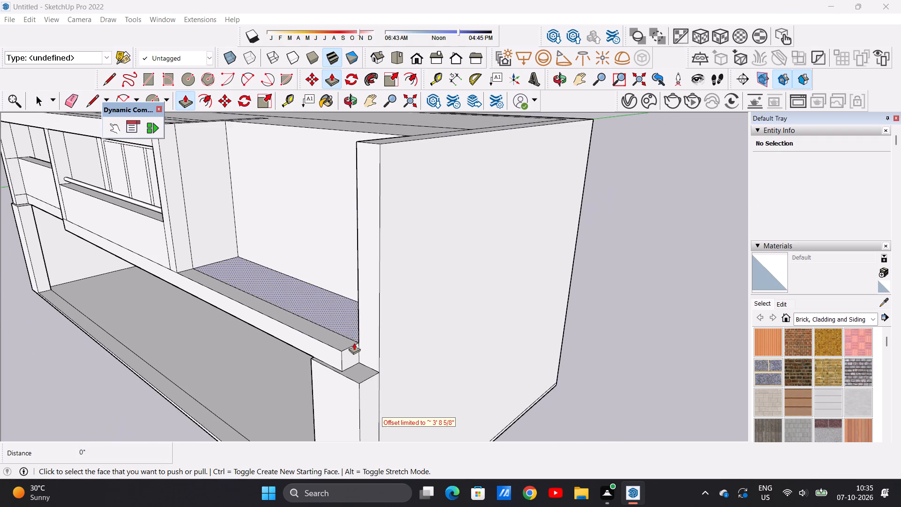
scroll(354, 343, "up", 4)
left_click(352, 358)
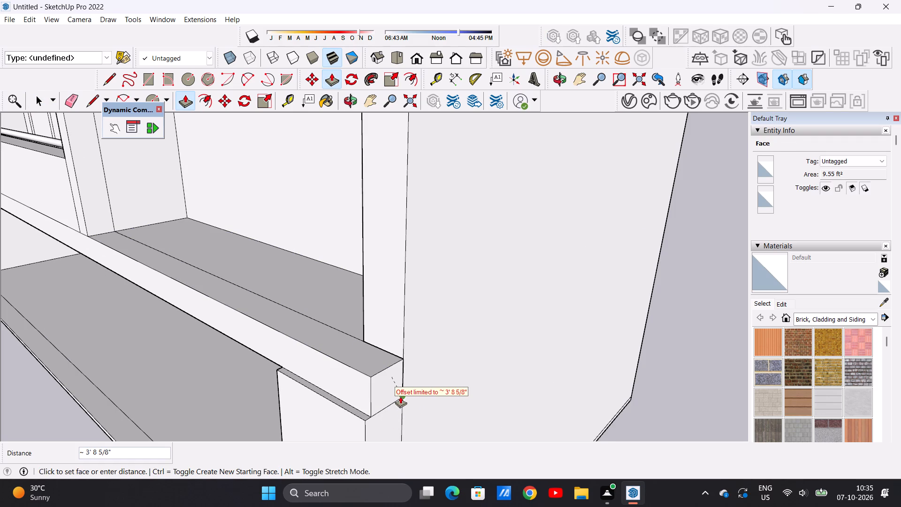
left_click(401, 396)
key("space")
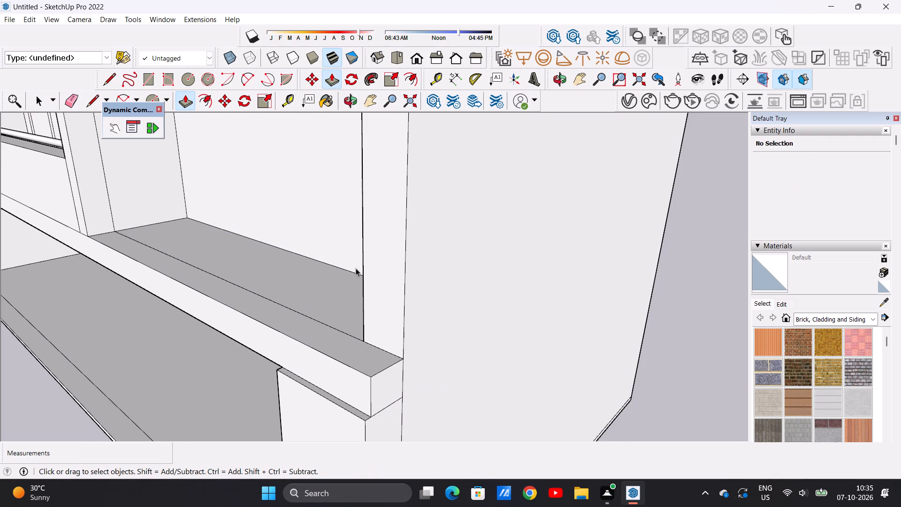
Examine the front elevation and the open right bay from several distances and angles.
scroll(304, 308, "down", 19)
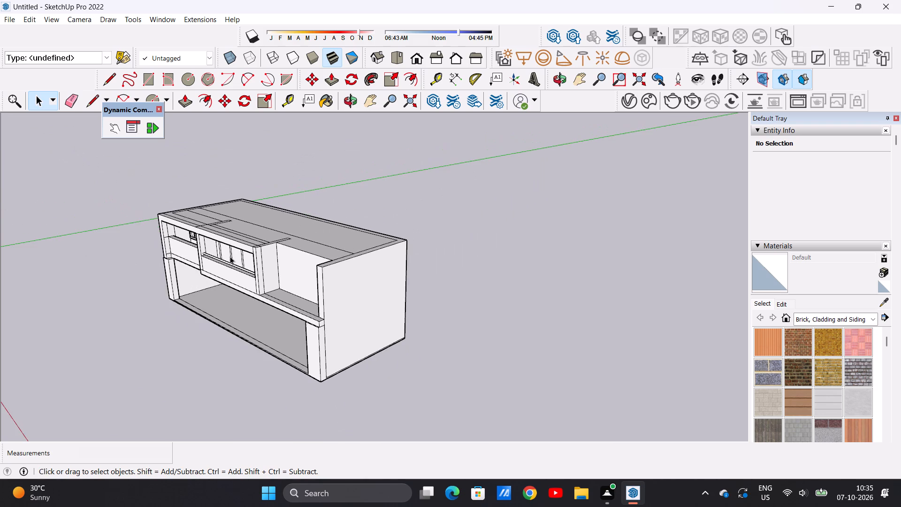
scroll(230, 255, "up", 7)
middle_click_drag(244, 288, 391, 249)
scroll(276, 260, "down", 7)
scroll(499, 256, "up", 3)
scroll(442, 250, "up", 2)
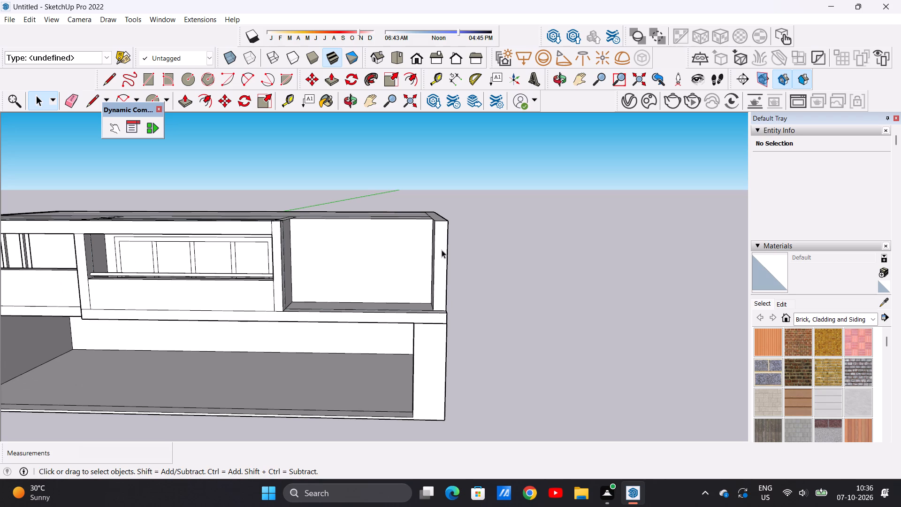
scroll(449, 237, "down", 9)
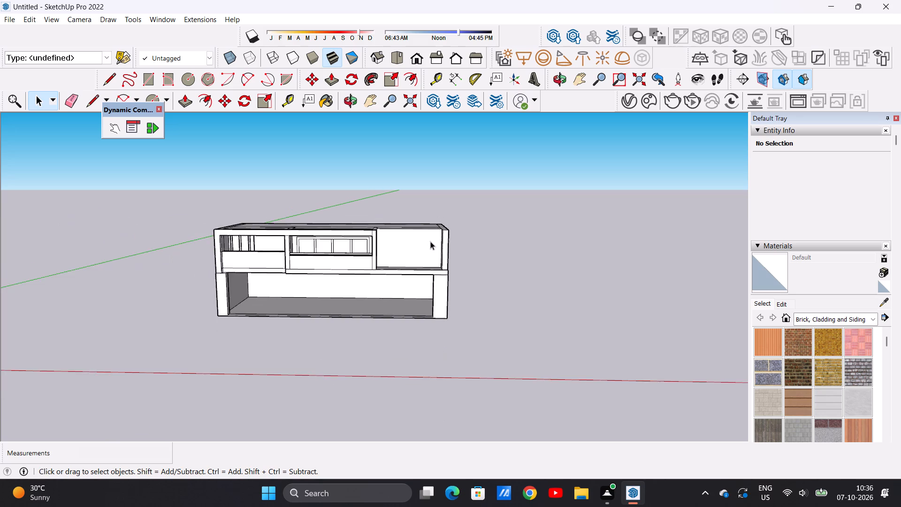
scroll(430, 241, "up", 6)
middle_click_drag(439, 246, 454, 207)
scroll(412, 246, "up", 2)
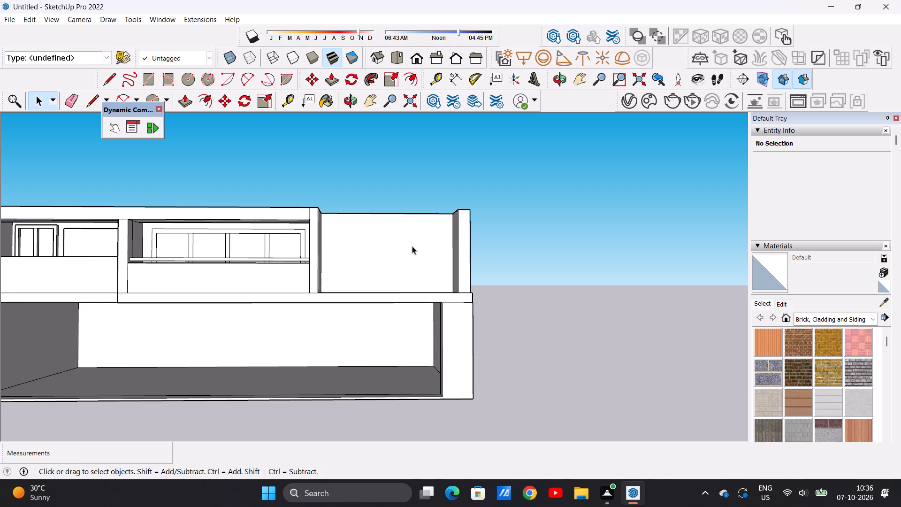
middle_click_drag(409, 243, 382, 362)
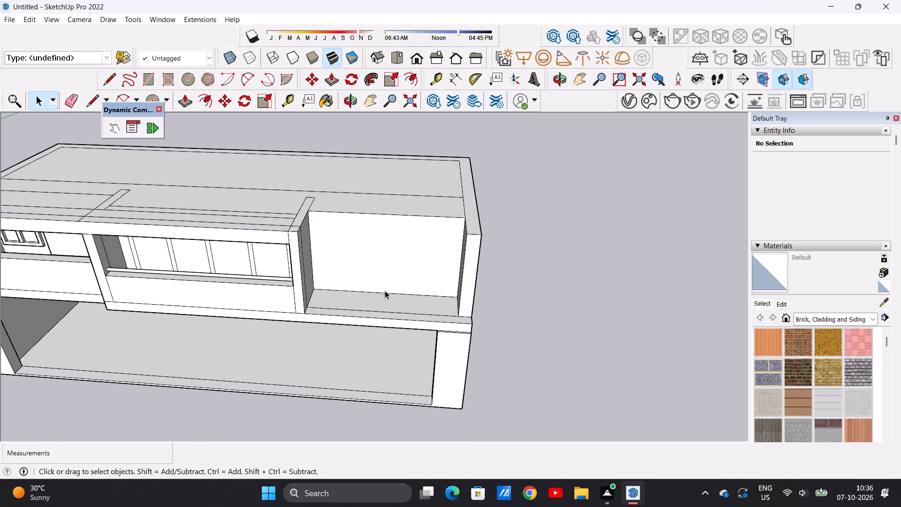
middle_click_drag(385, 286, 400, 258)
scroll(411, 245, "up", 2)
middle_click_drag(407, 264, 415, 213)
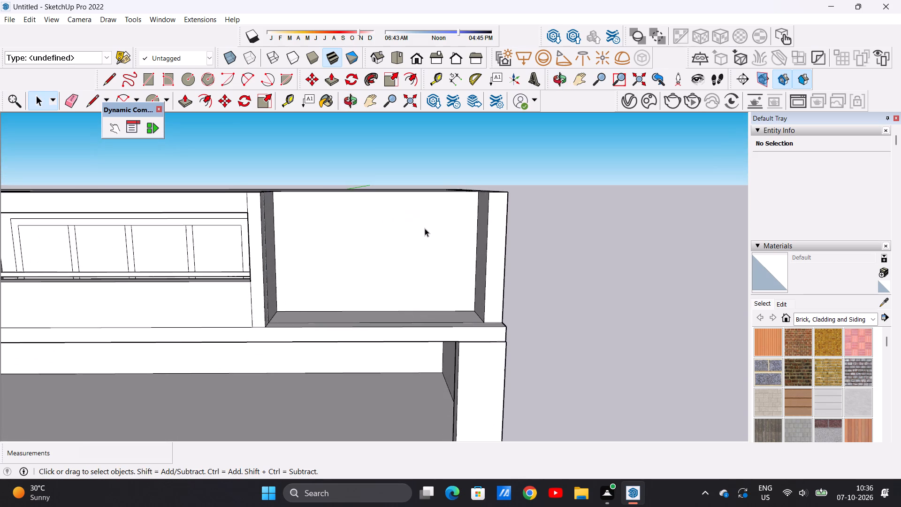
scroll(425, 228, "up", 1)
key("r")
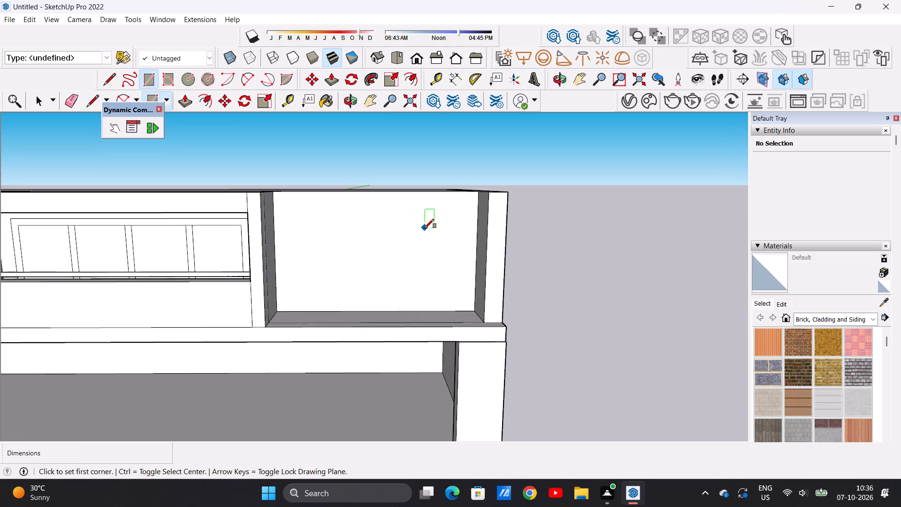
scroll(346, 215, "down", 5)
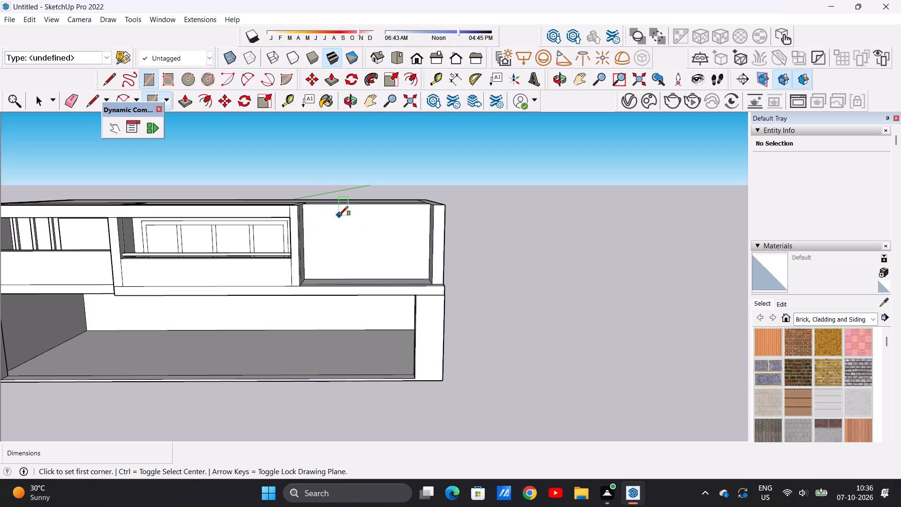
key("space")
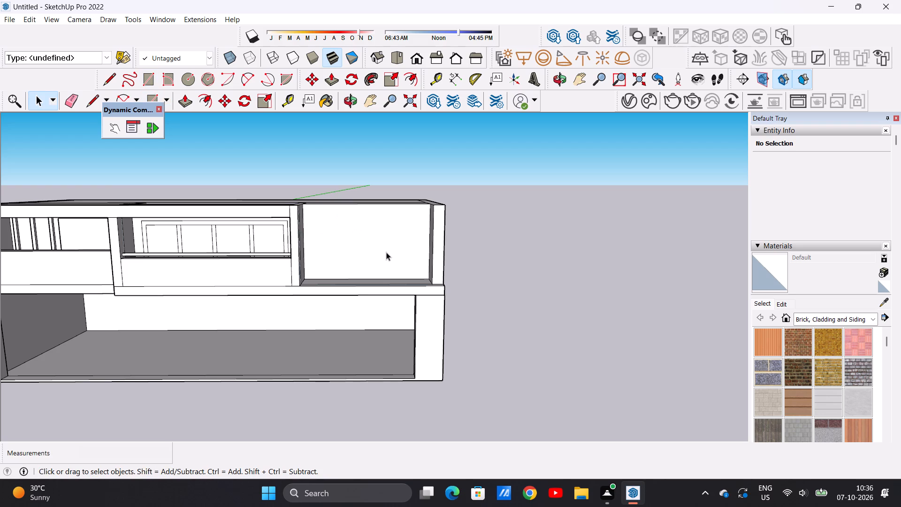
Erase the vertical line on the right bay side of the wall dividing the middle and right bays.
middle_click_drag(390, 237, 382, 245)
scroll(296, 212, "up", 8)
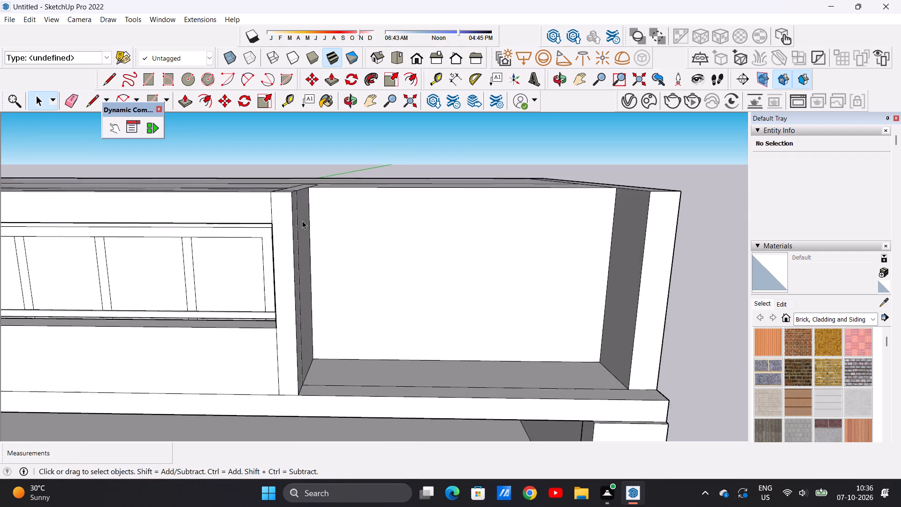
scroll(302, 221, "up", 4)
middle_click_drag(305, 224, 291, 238)
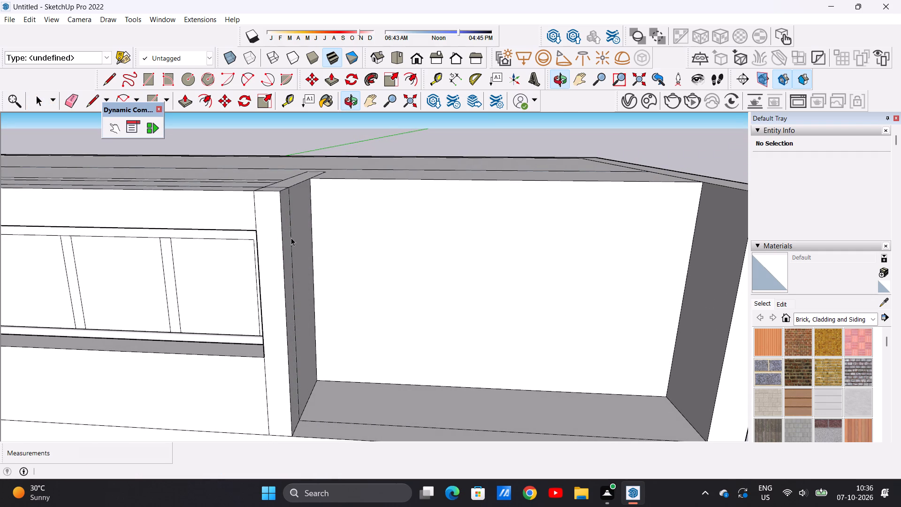
key("e")
scroll(332, 192, "down", 5)
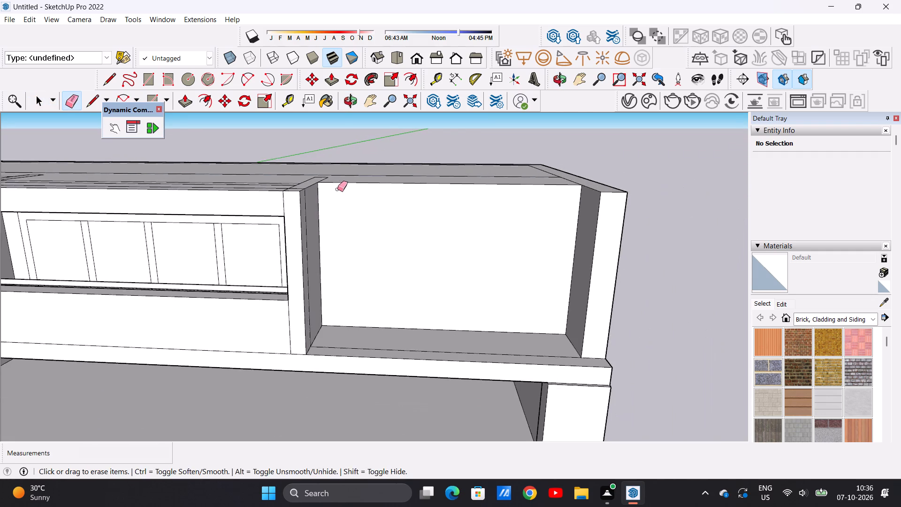
middle_click_drag(337, 189, 288, 230)
scroll(300, 221, "up", 9)
left_click(288, 231)
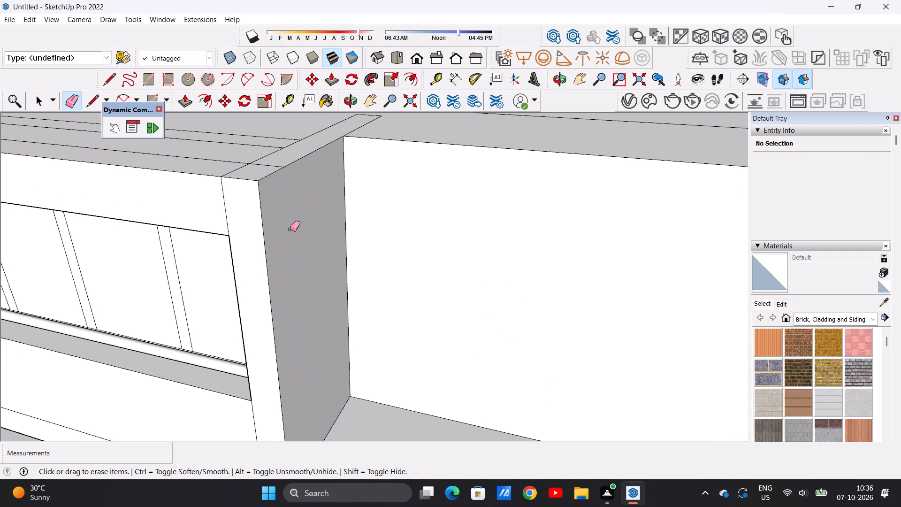
Push/Pull the dividing wall's side face about 1' 3 7/16" into the right bay to thicken the wall.
key("space")
type("P")
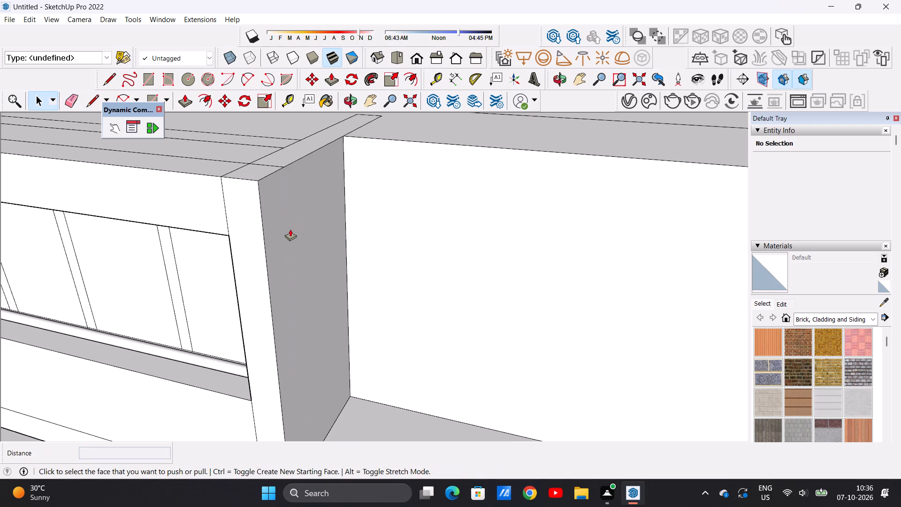
left_click(281, 235)
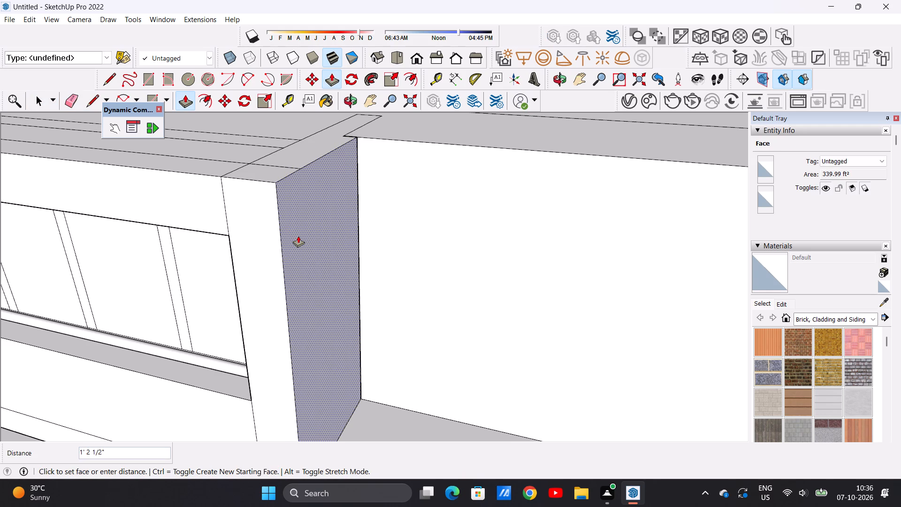
left_click(299, 234)
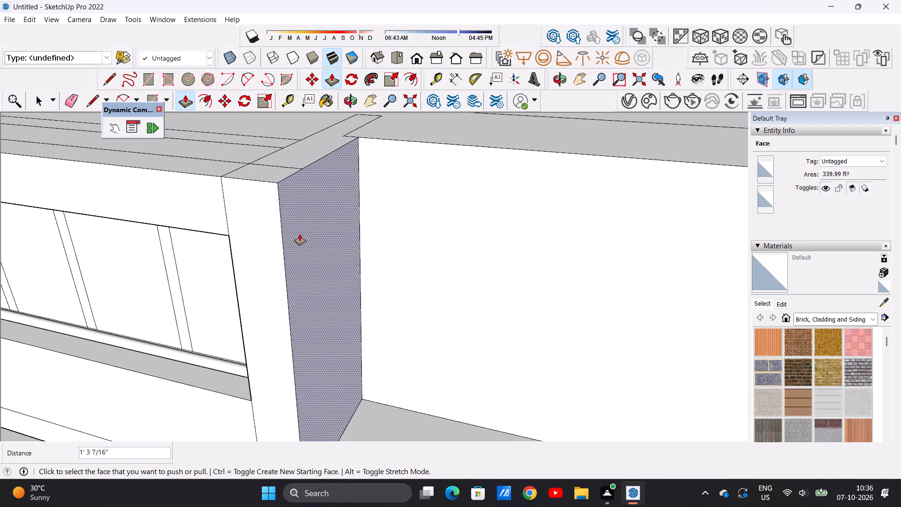
key("space")
Draw a window rectangle about 22' 11" by 20' 10" on the right bay's back wall.
scroll(294, 225, "down", 13)
middle_click_drag(342, 295, 380, 262)
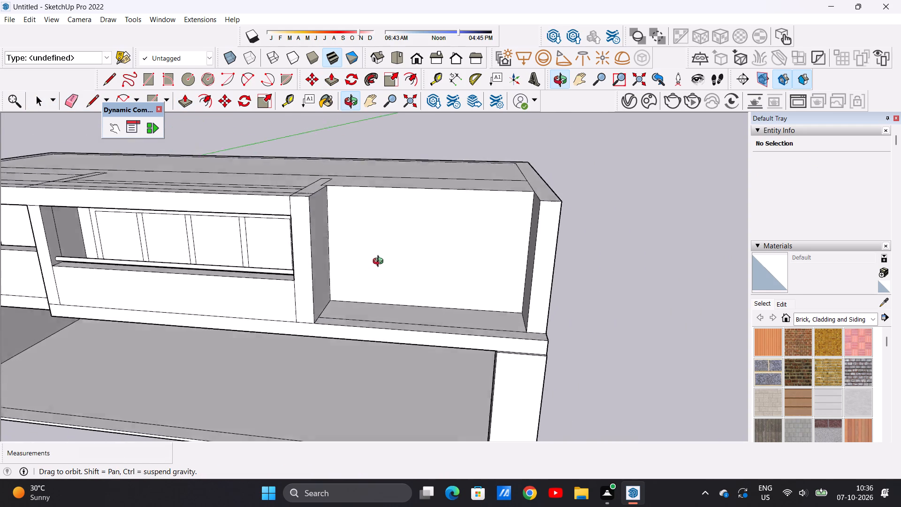
middle_click_drag(380, 262, 401, 190)
scroll(426, 192, "up", 4)
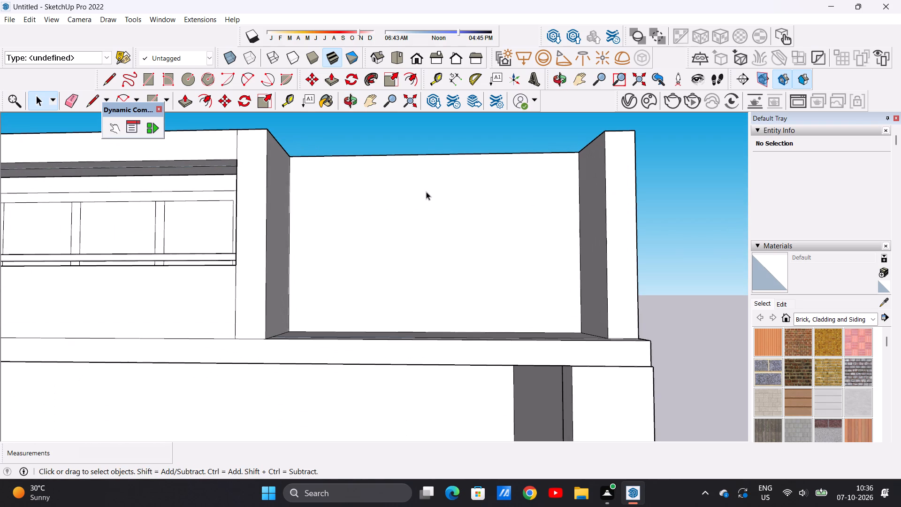
key("r")
middle_click_drag(398, 210, 399, 233)
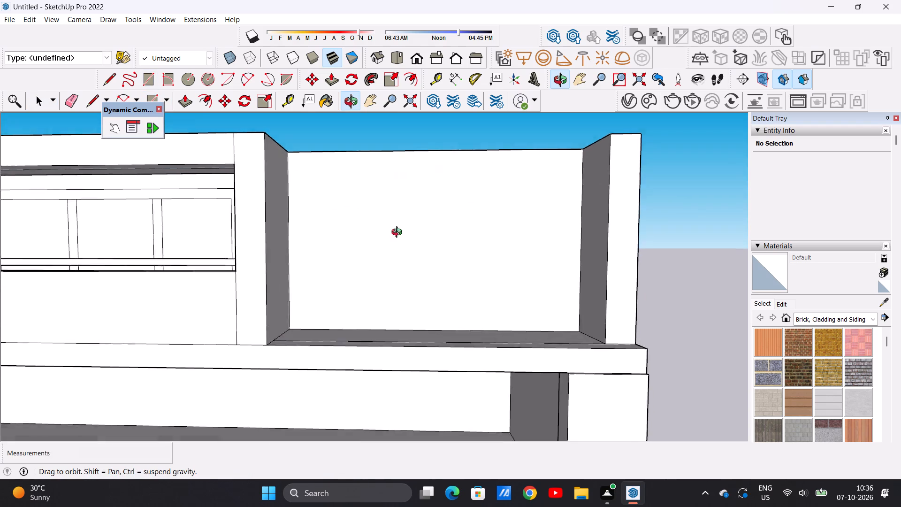
middle_click_drag(399, 233, 398, 259)
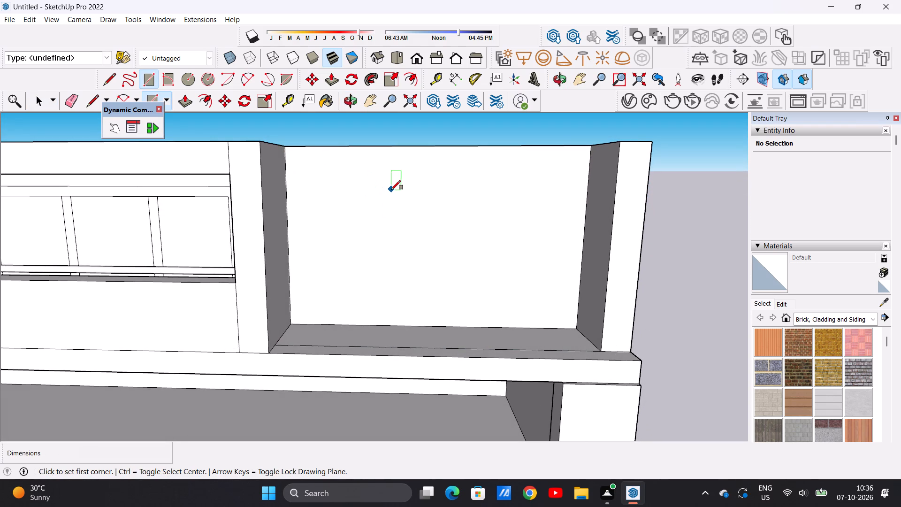
left_click(339, 164)
left_click(496, 309)
key("space")
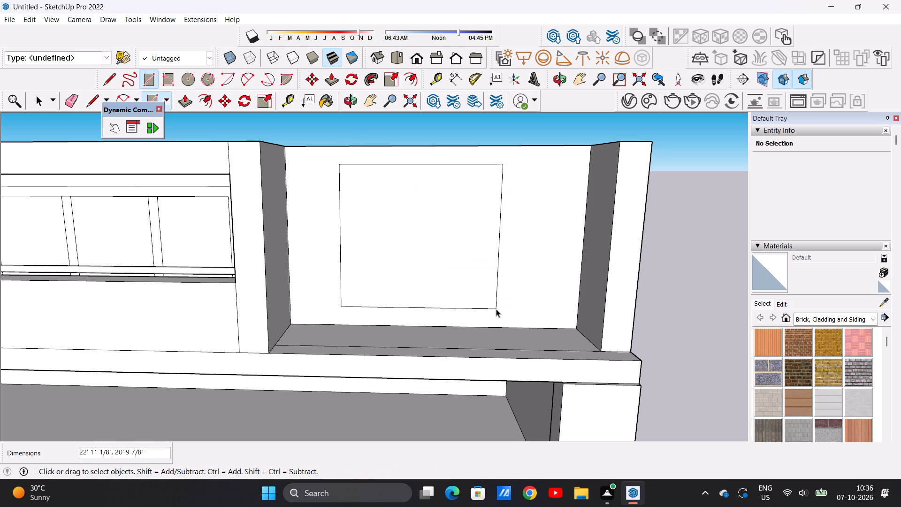
Offset the window rectangle's outline inward about 1' 1 5/16" to form the frame.
type("OF")
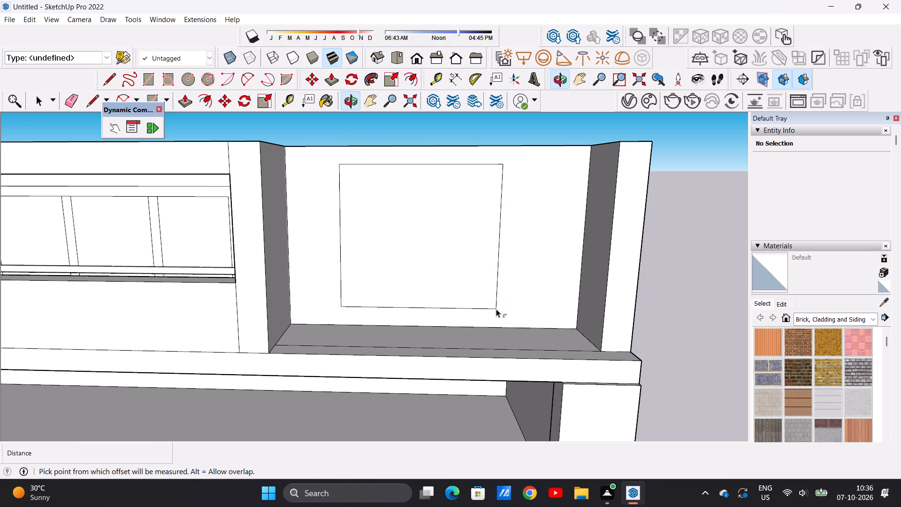
left_click(426, 169)
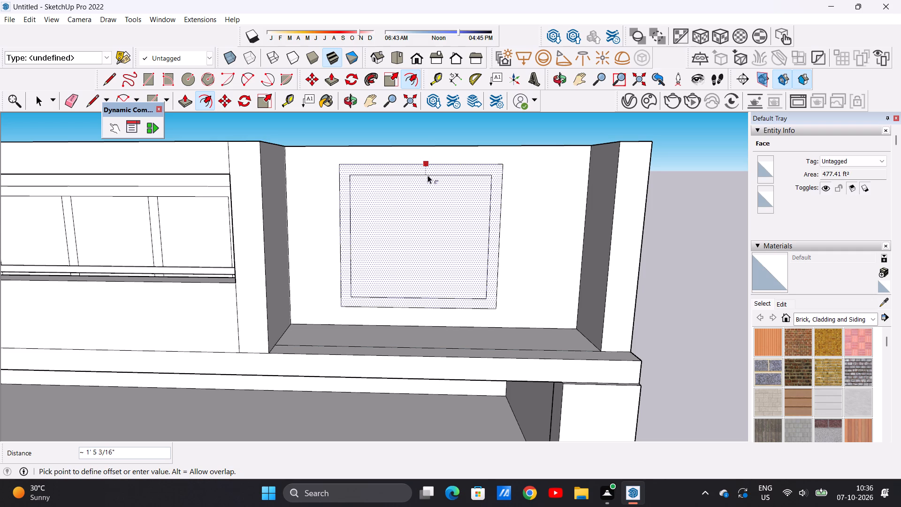
left_click(428, 172)
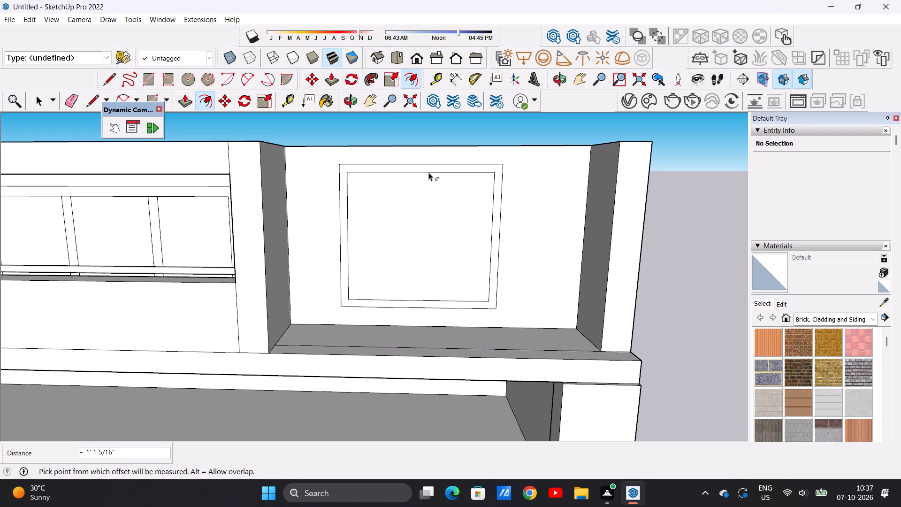
key("space")
Draw two vertical lines from top to bottom inside the right bay's window frame to form a central mullion.
type("L")
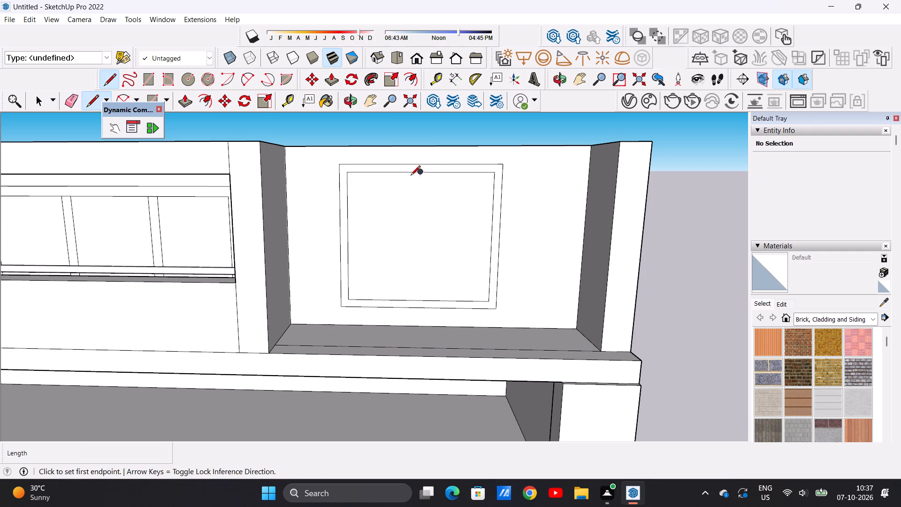
scroll(416, 188, "up", 5)
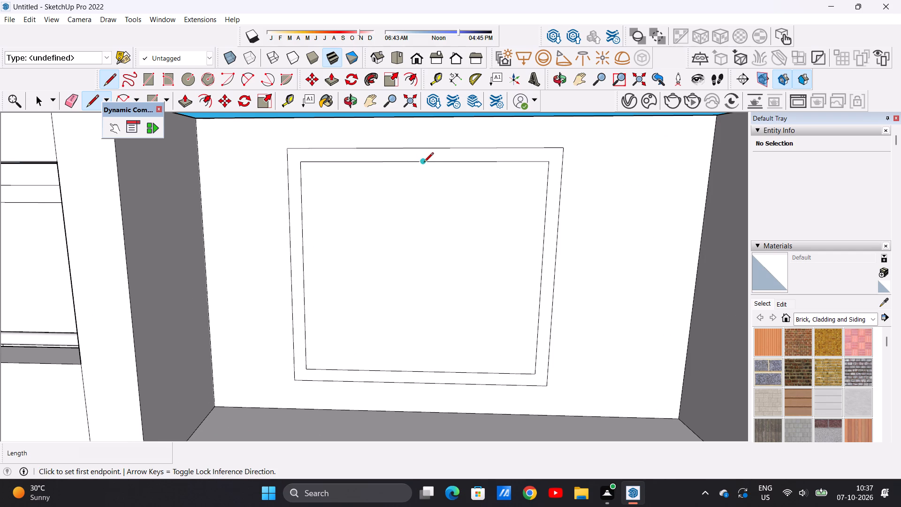
left_click(414, 164)
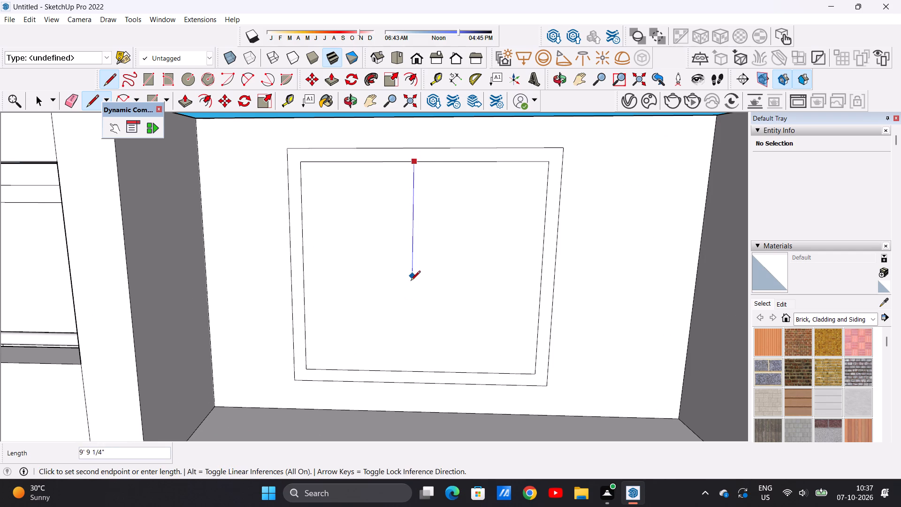
left_click(407, 371)
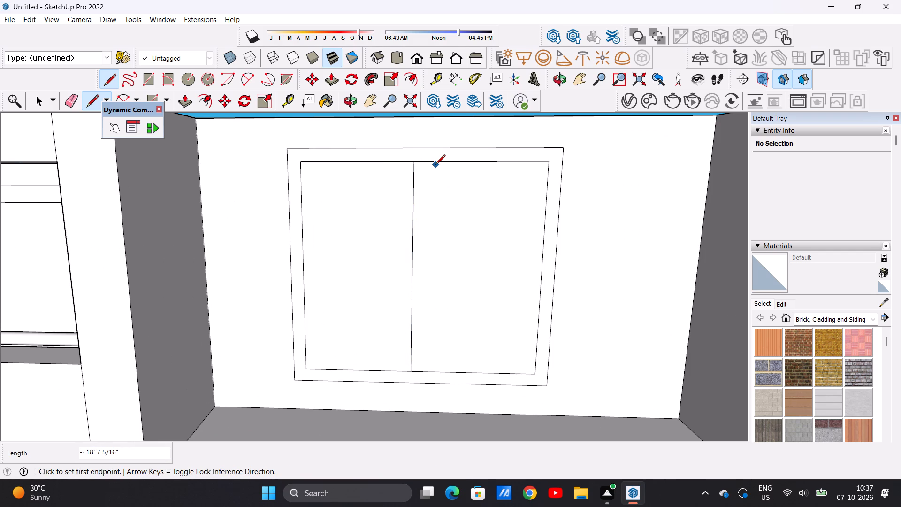
left_click(437, 164)
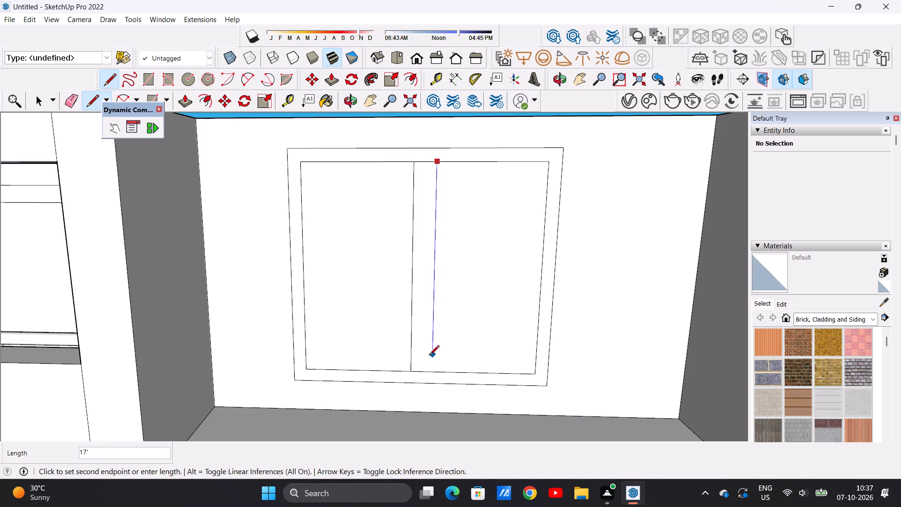
left_click(429, 368)
key("space")
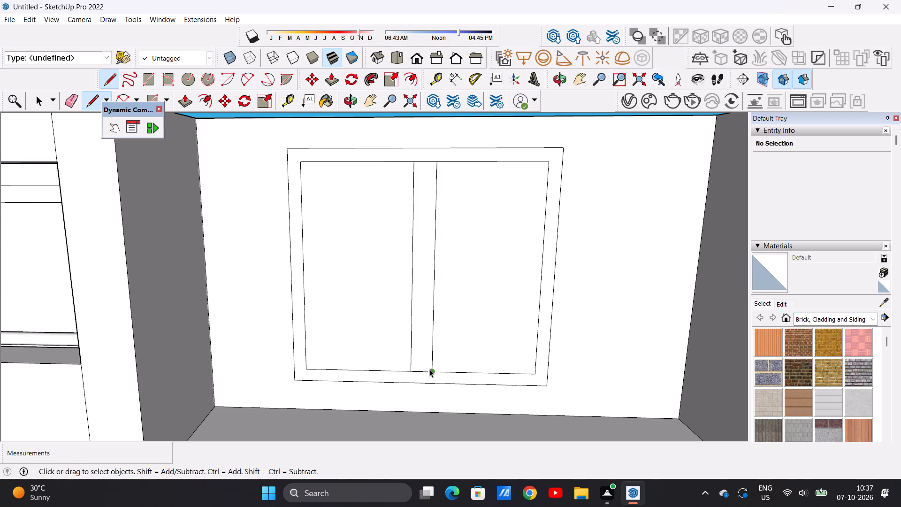
Push/Pull the large rear face of the roof upward 3'.
scroll(412, 227, "down", 2)
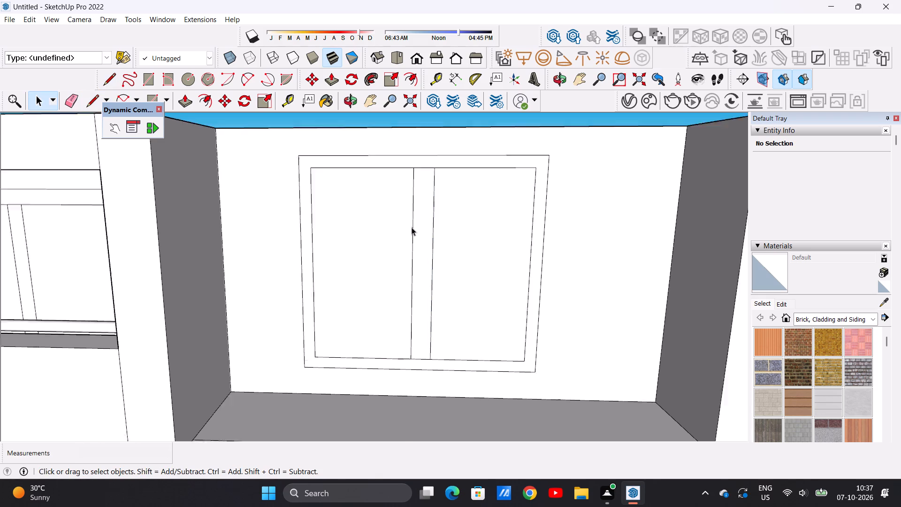
scroll(412, 227, "down", 15)
scroll(419, 222, "up", 4)
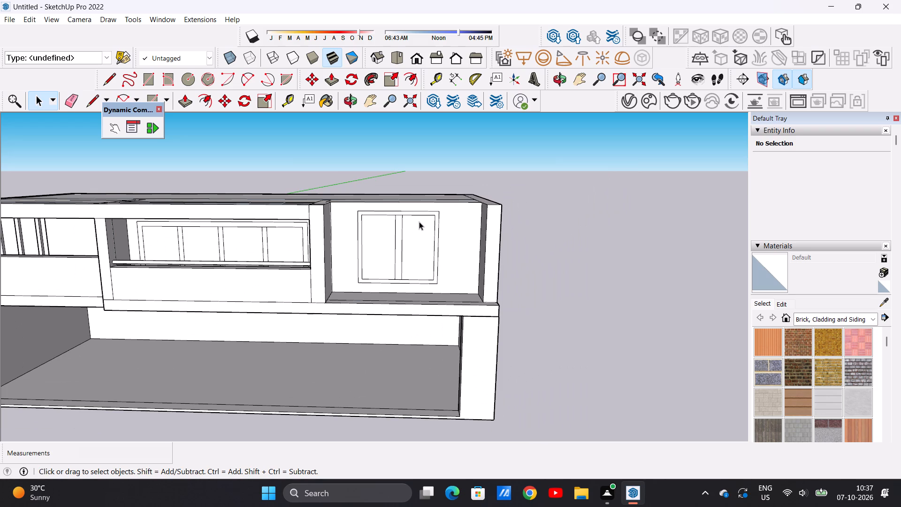
scroll(419, 222, "down", 5)
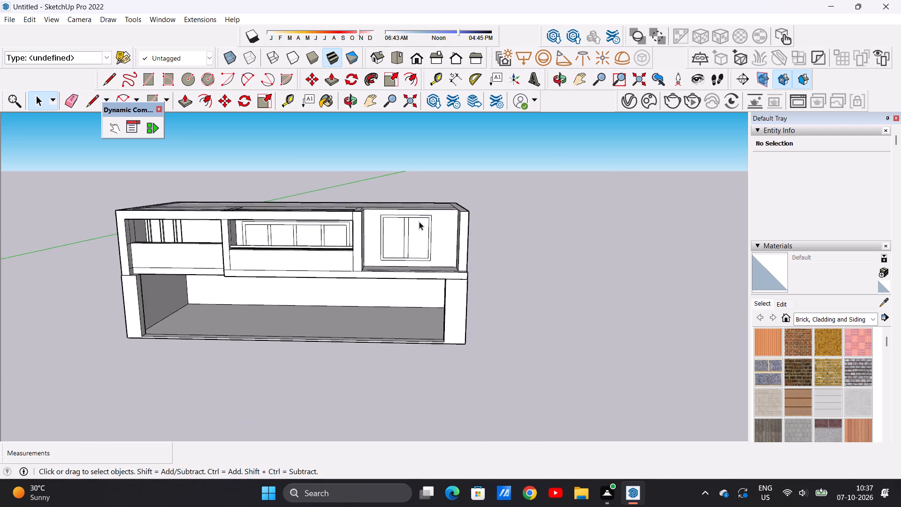
scroll(419, 222, "down", 5)
middle_click_drag(375, 198, 382, 332)
scroll(267, 191, "up", 4)
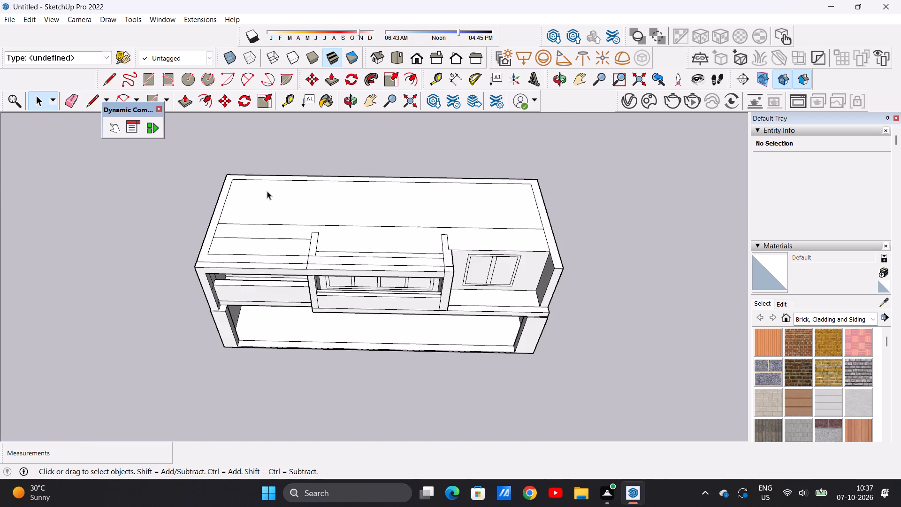
scroll(270, 200, "down", 4)
middle_click_drag(255, 222, 443, 187)
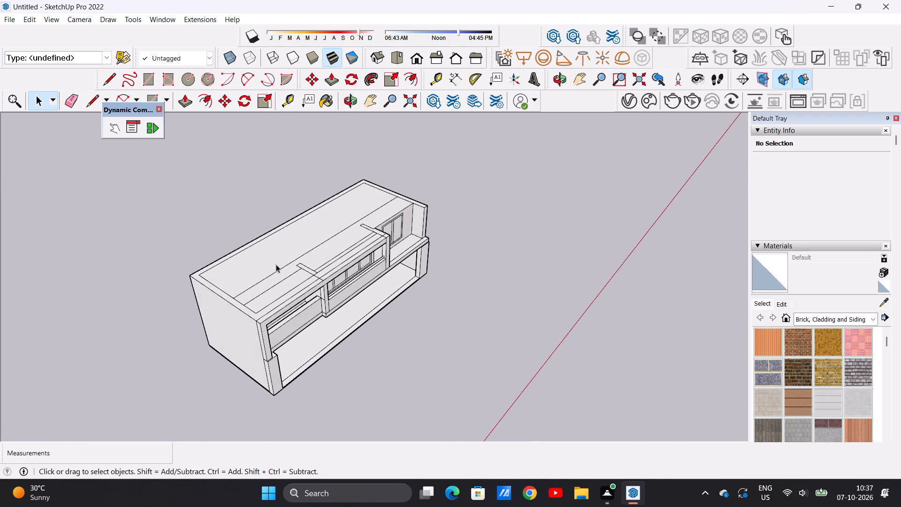
scroll(274, 277, "up", 6)
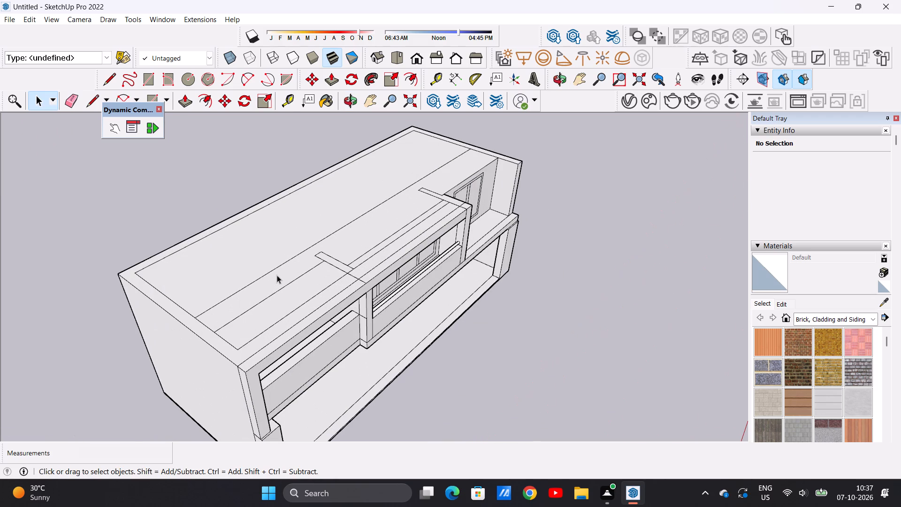
scroll(301, 264, "down", 1)
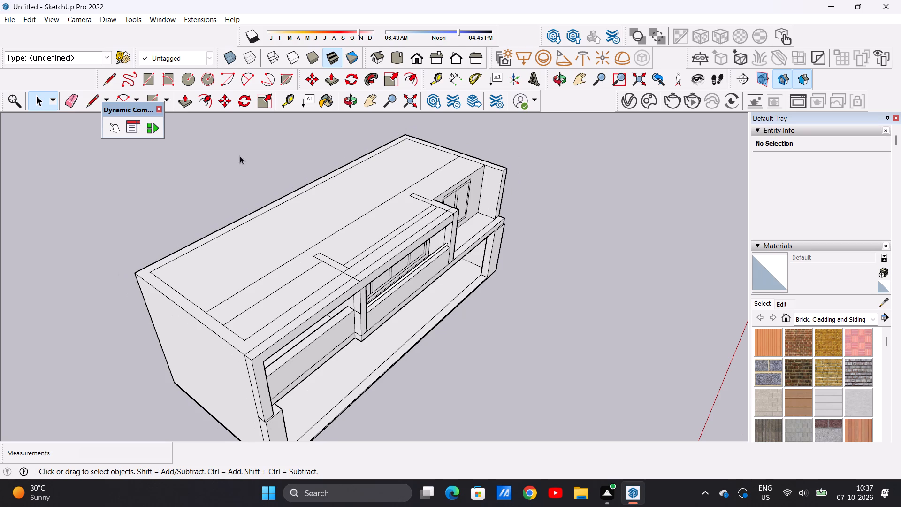
scroll(269, 225, "down", 5)
middle_click_drag(234, 234, 309, 286)
scroll(238, 287, "up", 7)
key("p")
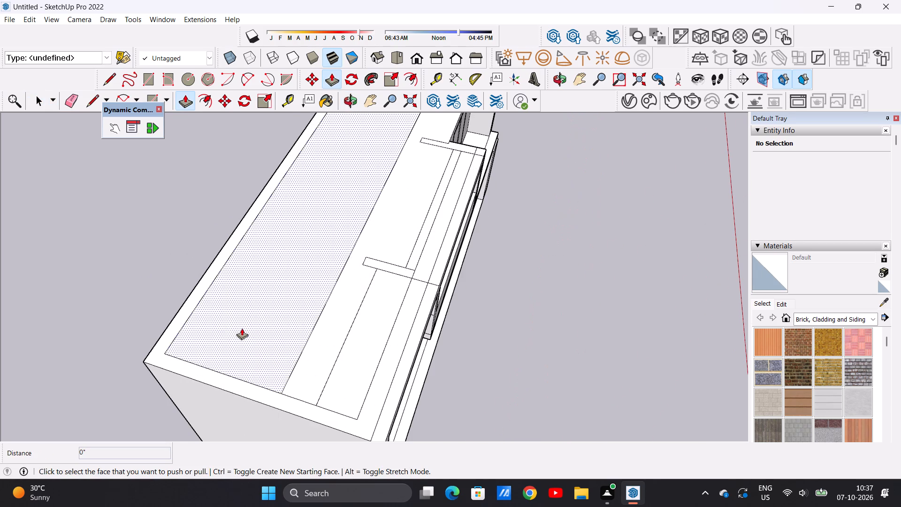
left_click(245, 329)
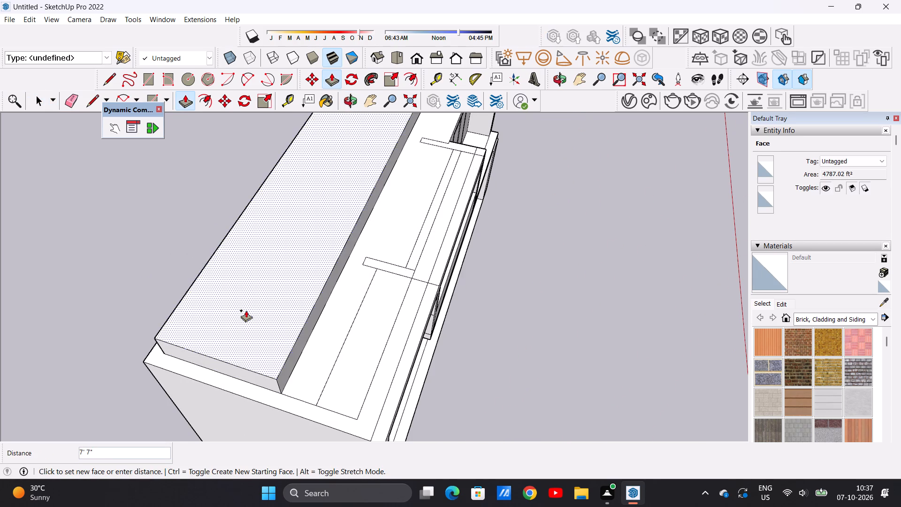
middle_click_drag(251, 307, 170, 258)
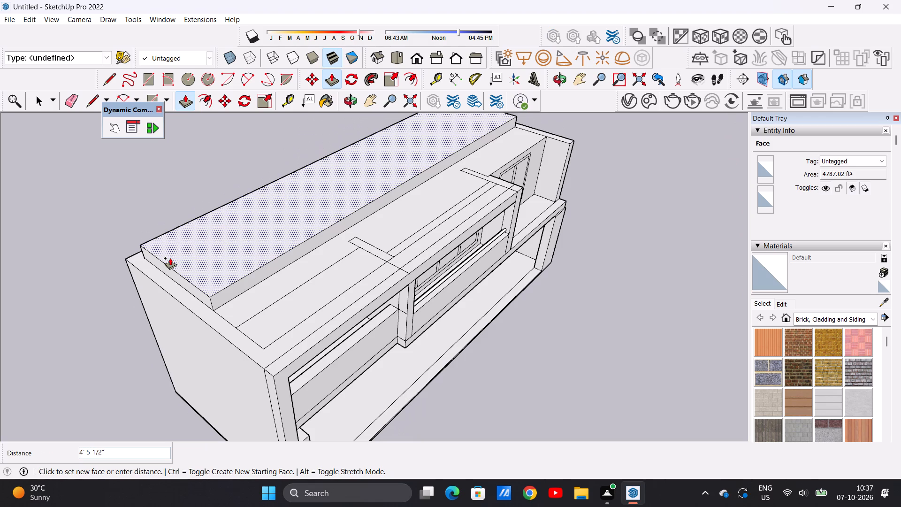
type("3'")
key("Return")
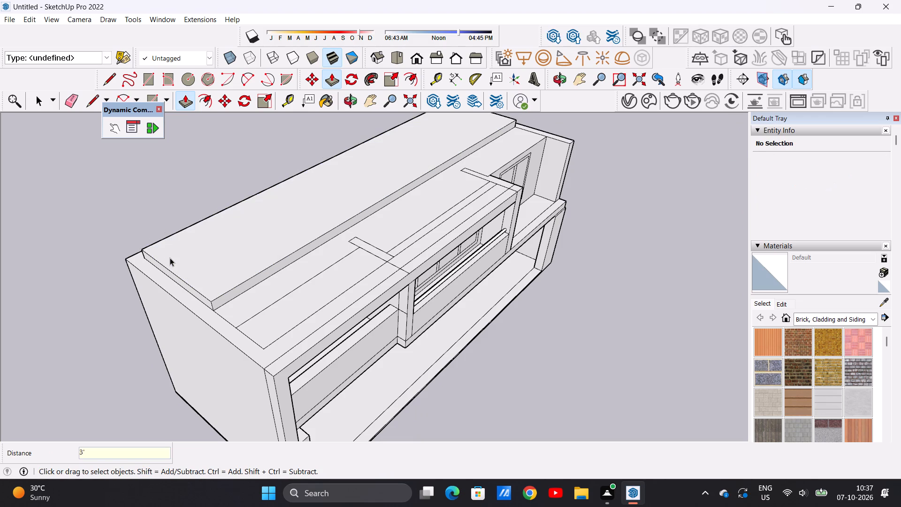
key("space")
Push/Pull the raised roof slab's front face forward in stages of about 9' 5/8", 5' 1 13/16", 2' 4 15/16" and 2' 8 15/16" over the inset roof strips.
scroll(170, 258, "down", 4)
middle_click_drag(306, 295, 255, 189)
scroll(295, 239, "up", 4)
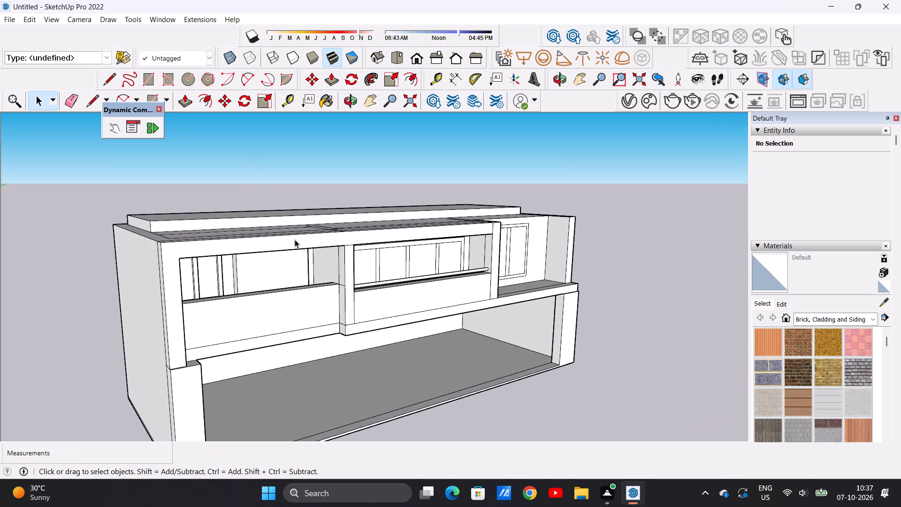
scroll(295, 239, "down", 7)
middle_click_drag(297, 294, 414, 364)
scroll(271, 292, "up", 11)
key("p")
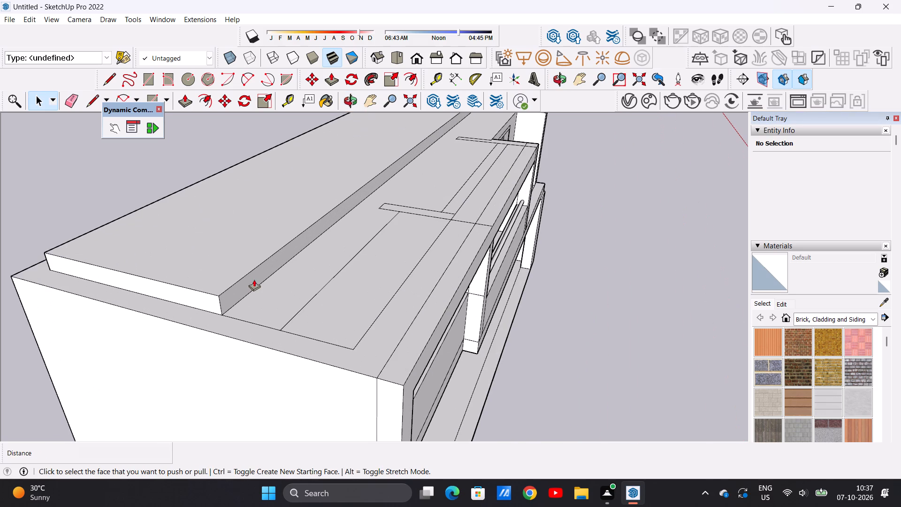
left_click(229, 295)
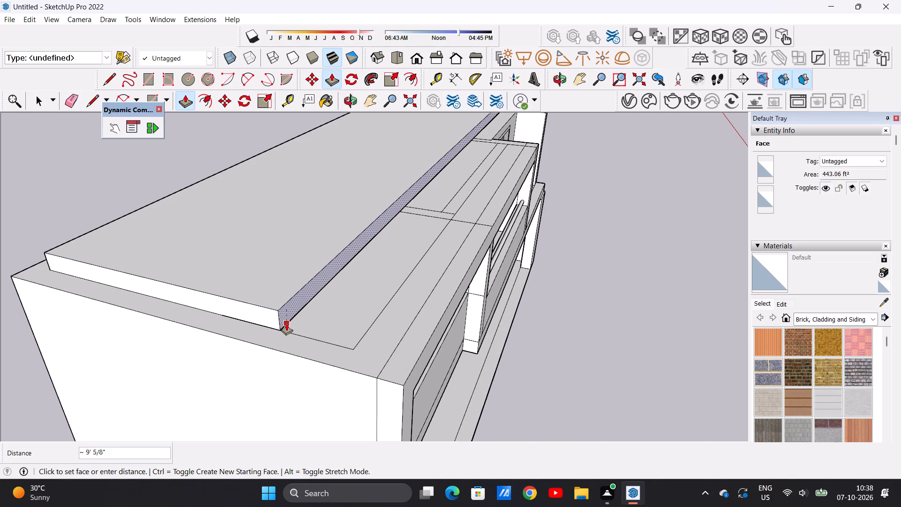
left_click(286, 323)
left_click(288, 310)
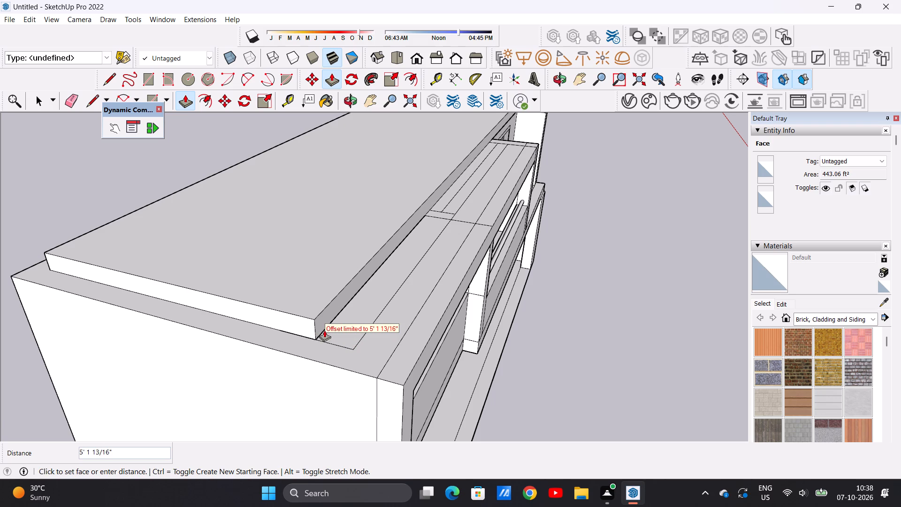
left_click(316, 339)
left_click(321, 317)
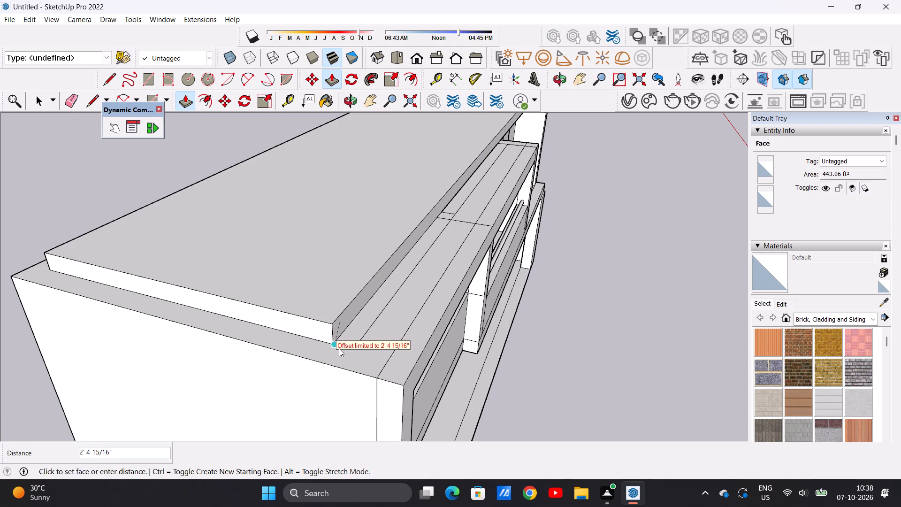
left_click(339, 348)
left_click(339, 324)
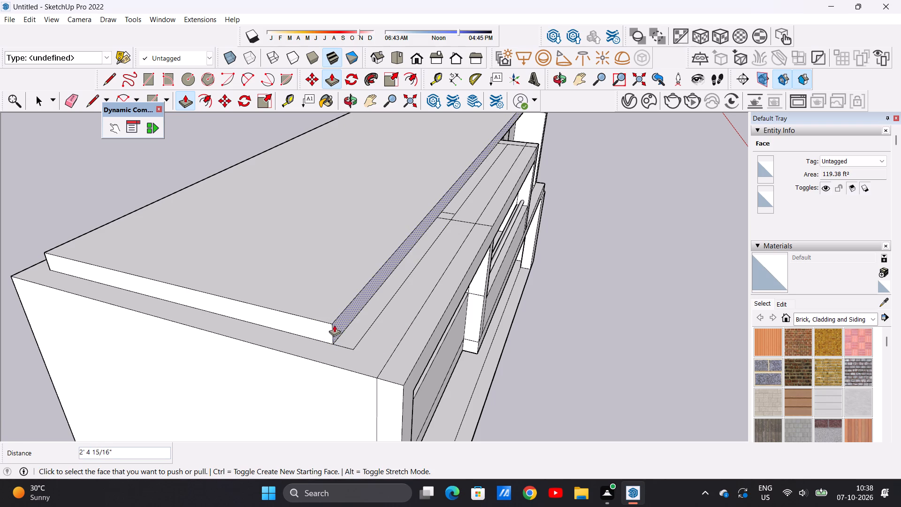
left_click(336, 322)
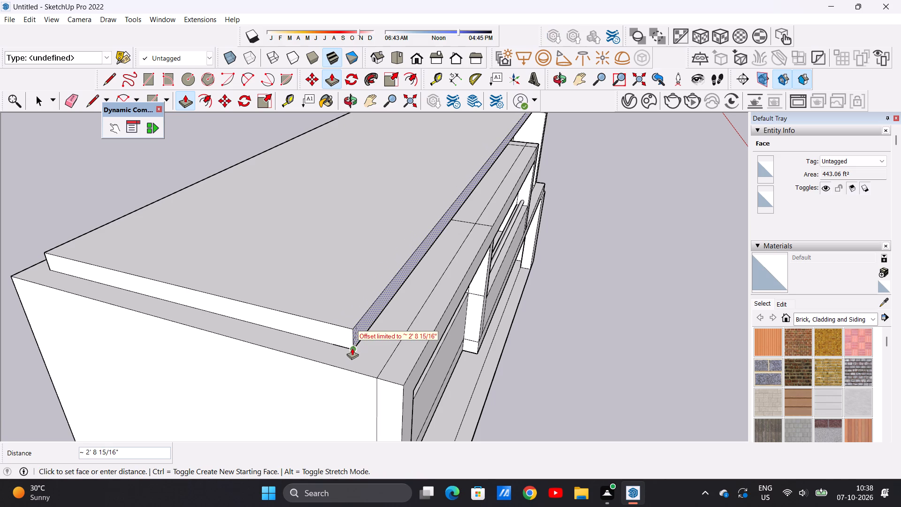
left_click(352, 348)
key("space")
Examine the extended roof slab and the three front bays from above, in front and below.
scroll(375, 311, "down", 11)
middle_click_drag(477, 316, 278, 245)
middle_click_drag(553, 240, 367, 340)
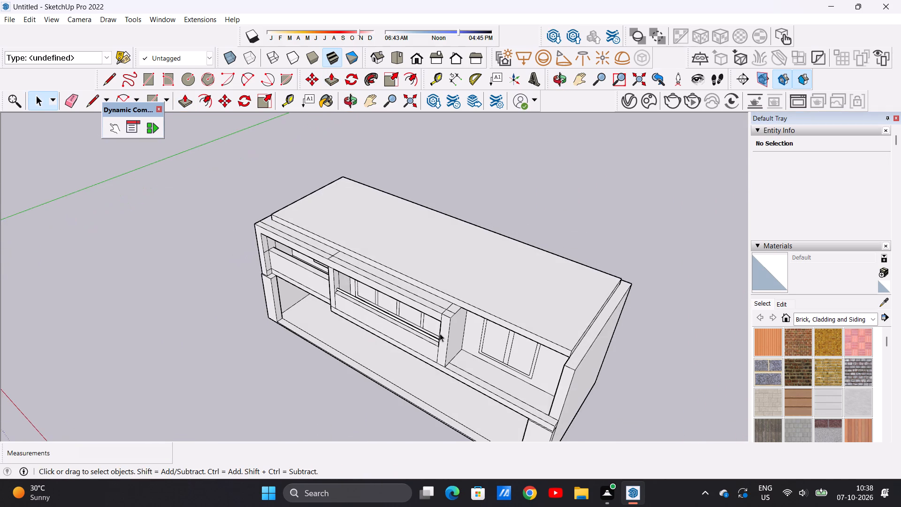
scroll(521, 340, "up", 4)
middle_click_drag(521, 352, 553, 200)
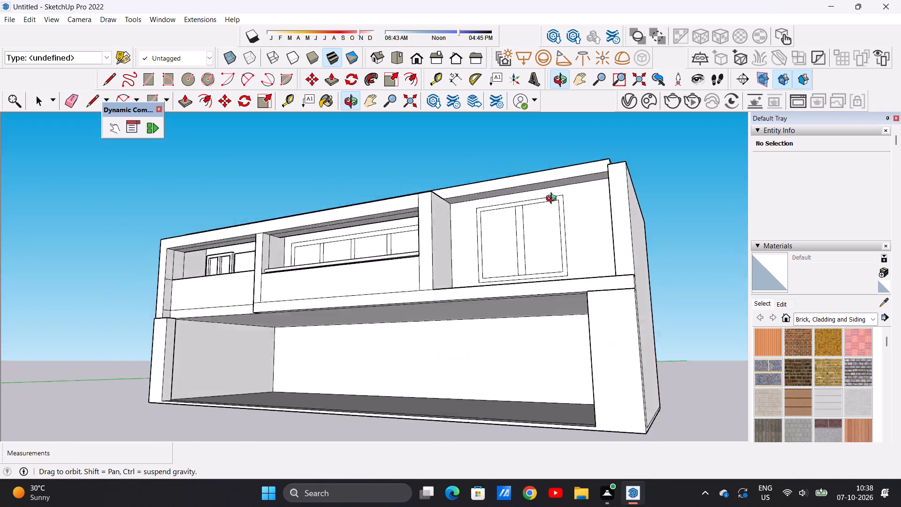
middle_click_drag(553, 200, 573, 297)
scroll(331, 91, "down", 3)
scroll(359, 202, "down", 2)
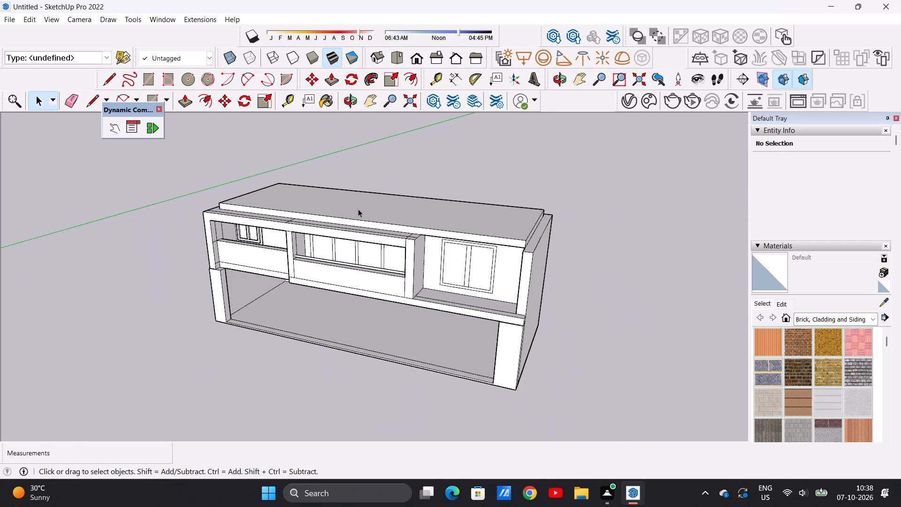
scroll(358, 209, "down", 5)
scroll(361, 227, "up", 3)
middle_click_drag(372, 227, 362, 291)
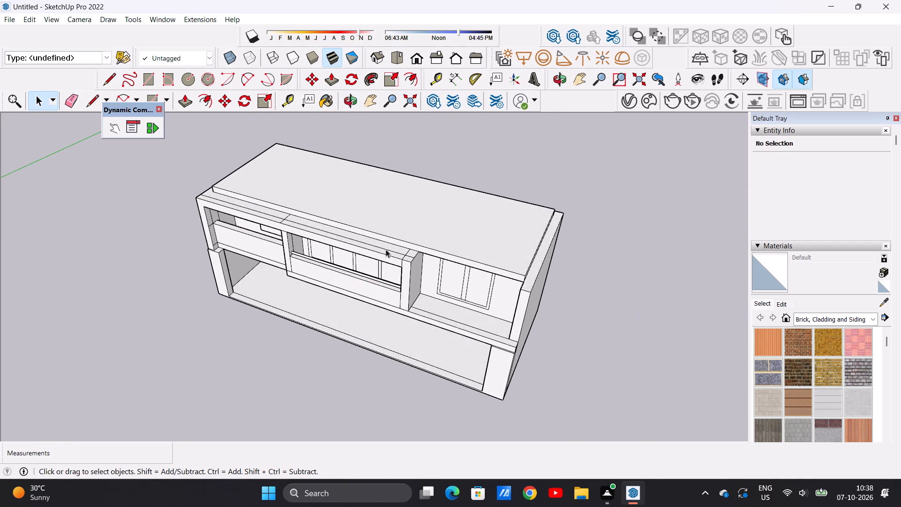
scroll(386, 246, "up", 6)
scroll(310, 242, "down", 11)
middle_click_drag(309, 305, 384, 348)
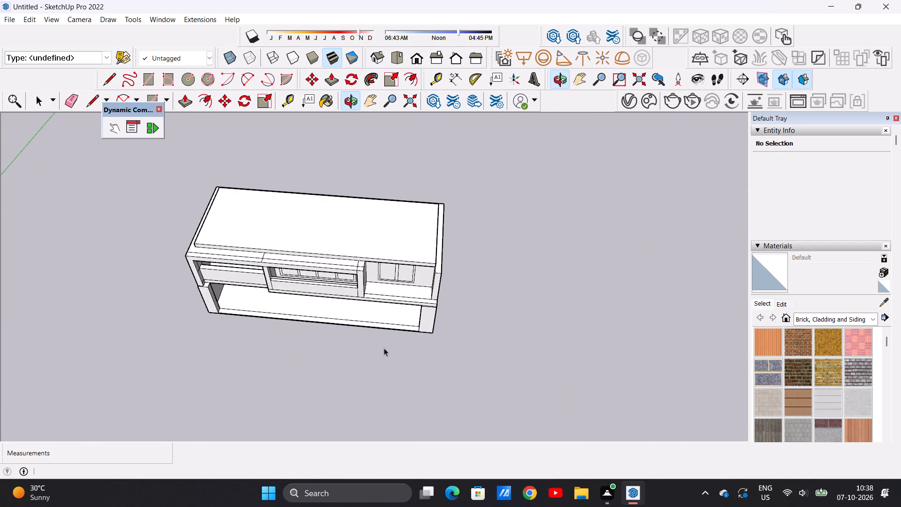
Push/Pull the right end of the right bay's projecting floor ledge back about 3' 9", flush with the side wall's inner face.
scroll(417, 294, "up", 13)
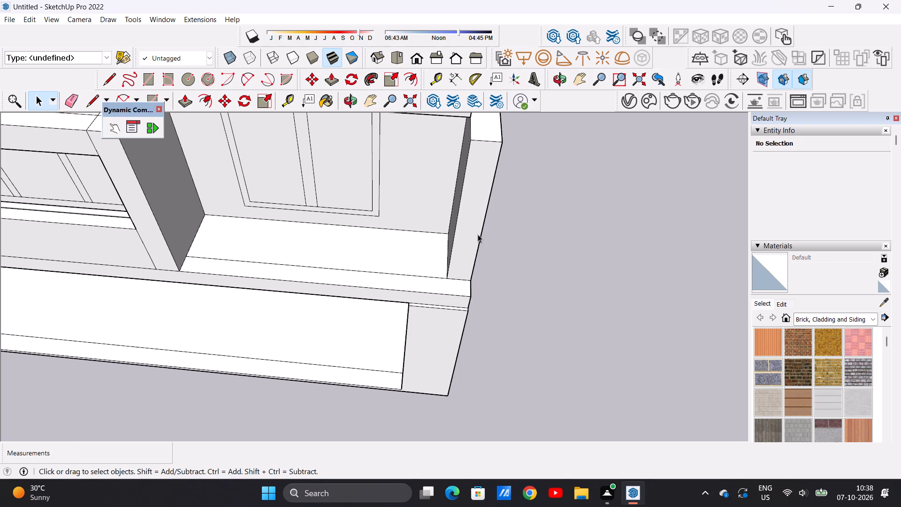
scroll(423, 241, "down", 5)
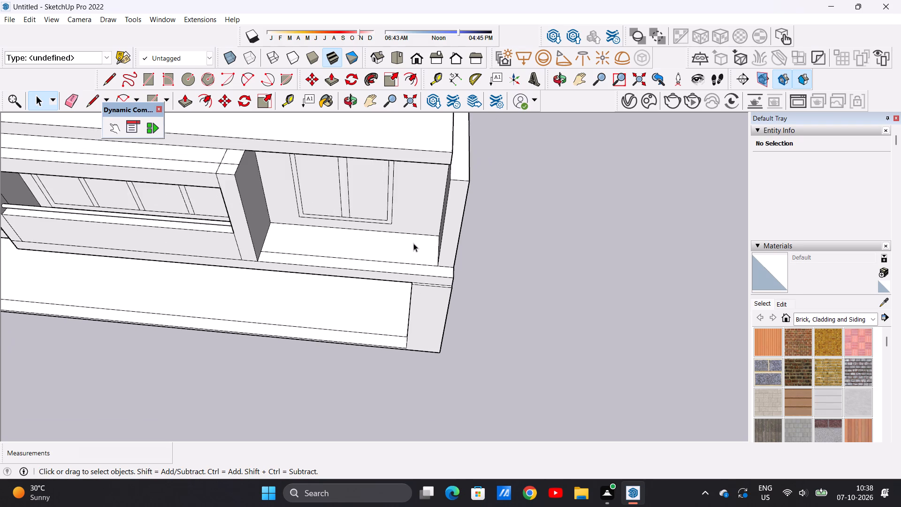
scroll(470, 272, "up", 3)
middle_click_drag(424, 263, 313, 220)
scroll(540, 336, "up", 2)
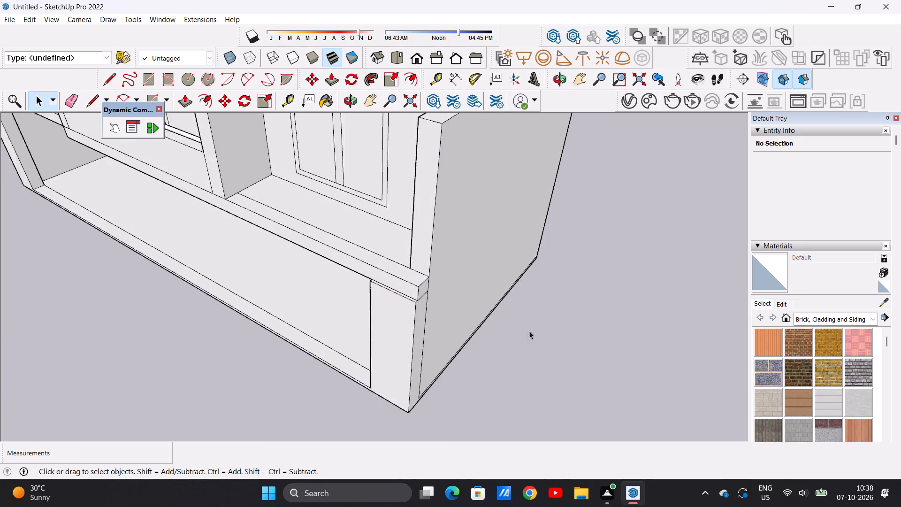
scroll(529, 331, "up", 3)
key("p")
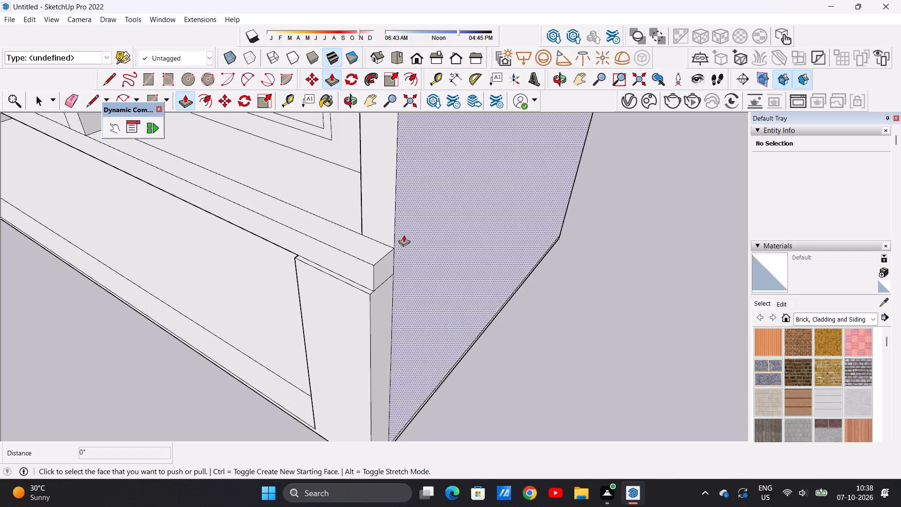
left_click(383, 268)
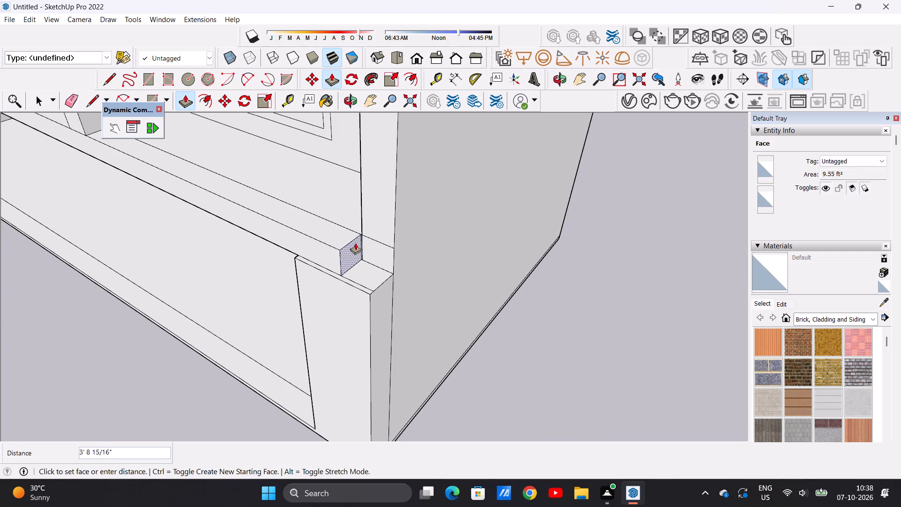
left_click(363, 236)
key("space")
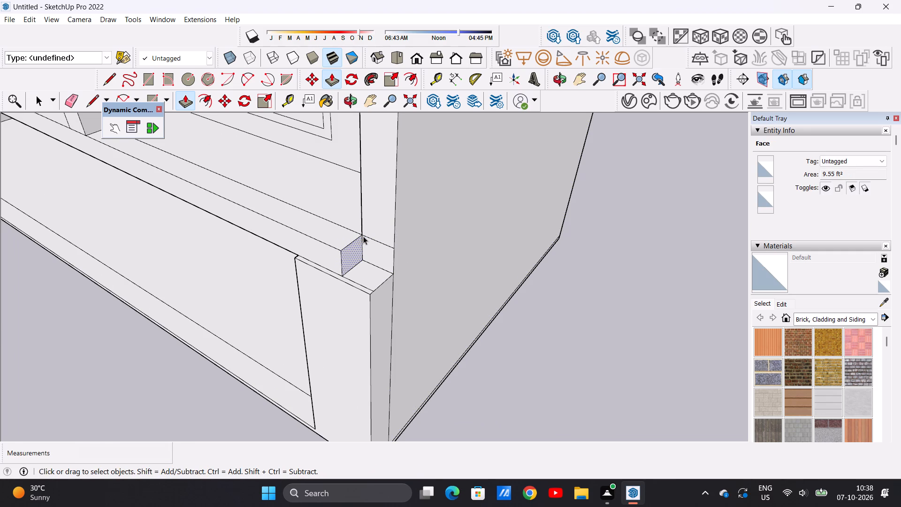
Push/Pull the corner notch's floor beside the right bay's ledge upward 3', and about 26' 1 7/8" more to the side wall's top.
key("p")
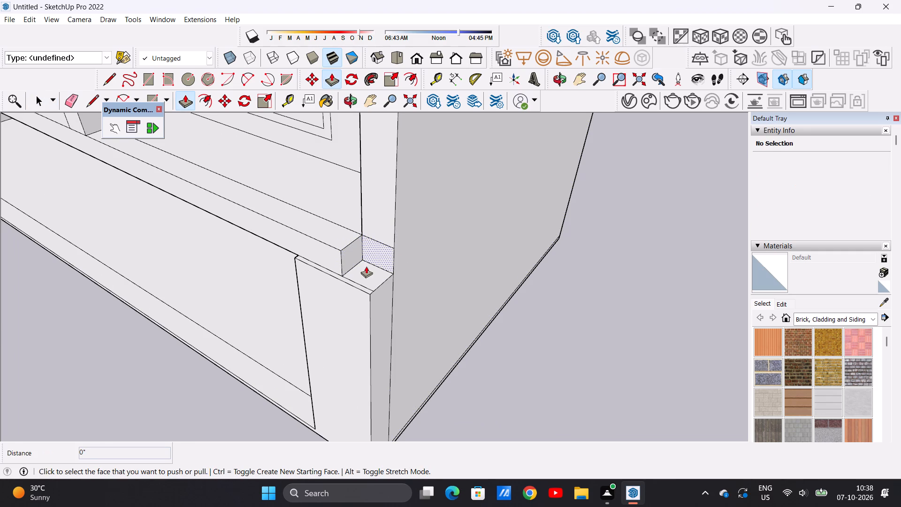
left_click(366, 266)
left_click(364, 241)
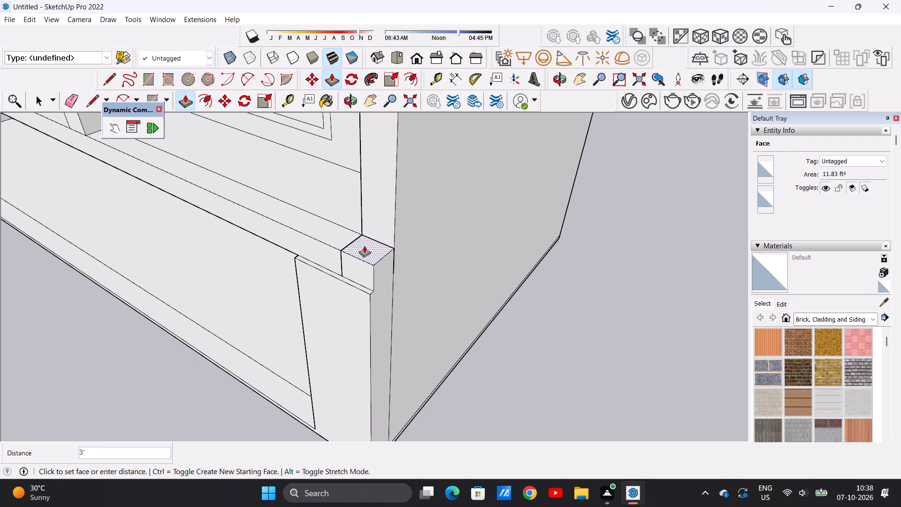
left_click(366, 250)
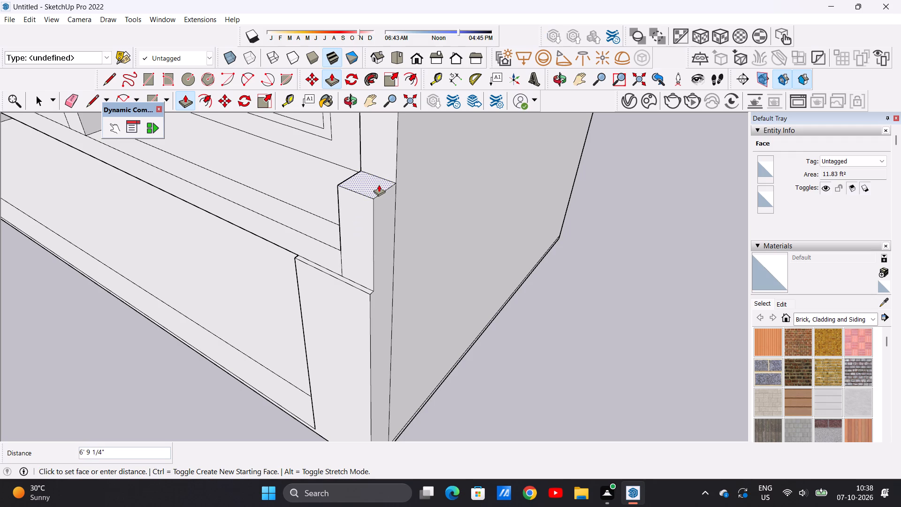
scroll(377, 191, "down", 8)
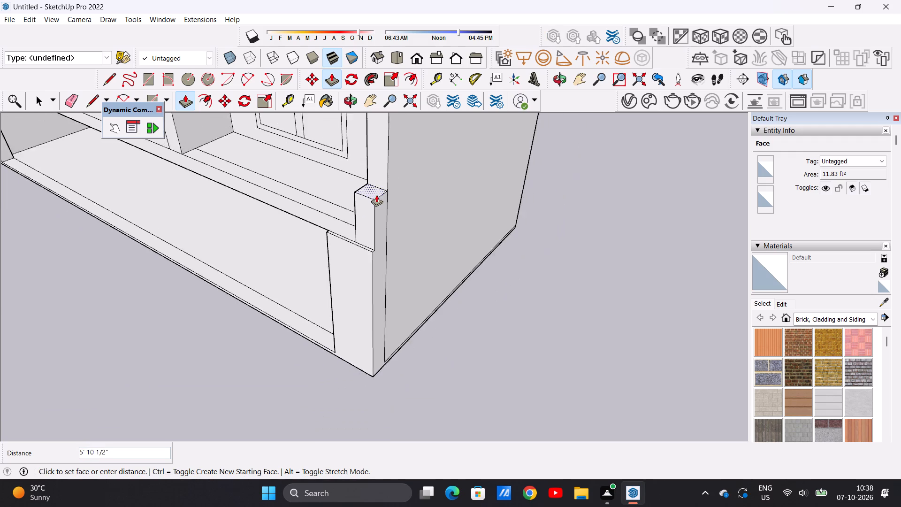
scroll(376, 195, "down", 6)
scroll(375, 196, "up", 1)
scroll(375, 196, "down", 3)
middle_click_drag(373, 180, 455, 144)
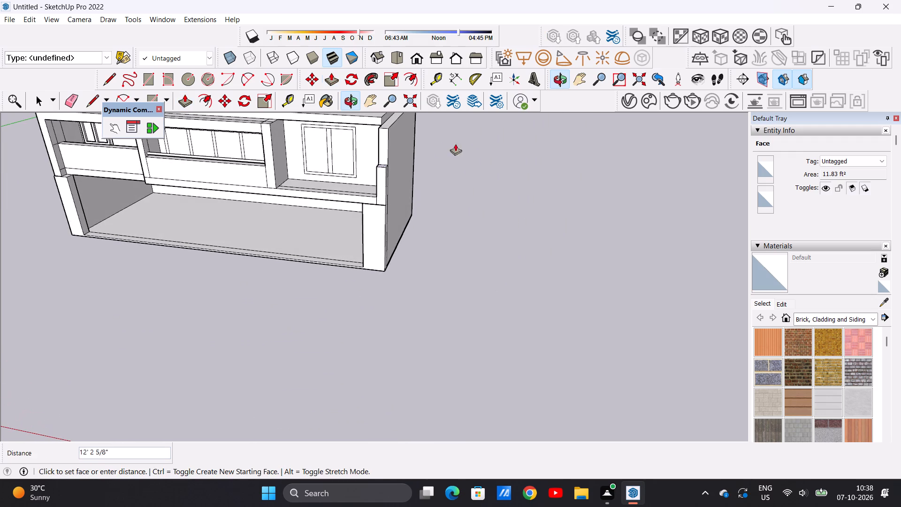
scroll(373, 156, "down", 4)
middle_click_drag(343, 161, 412, 140)
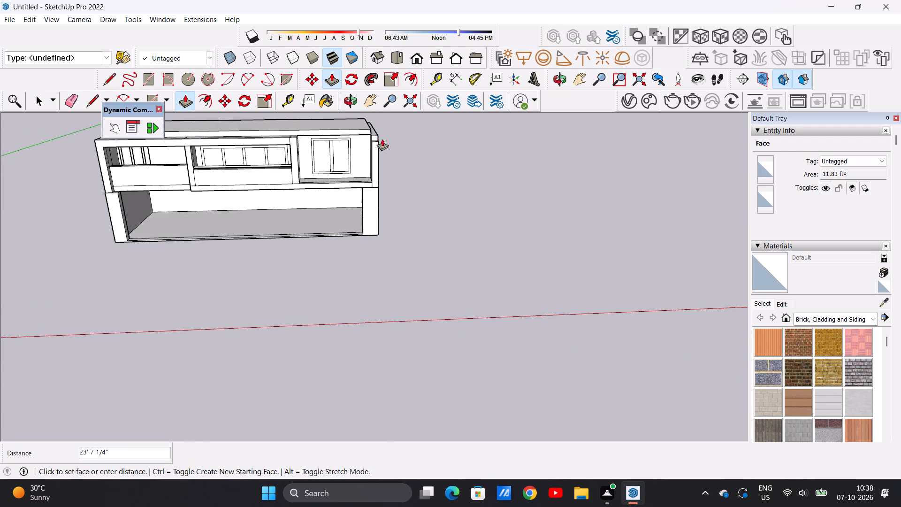
scroll(379, 132, "up", 4)
middle_click_drag(379, 132, 329, 181)
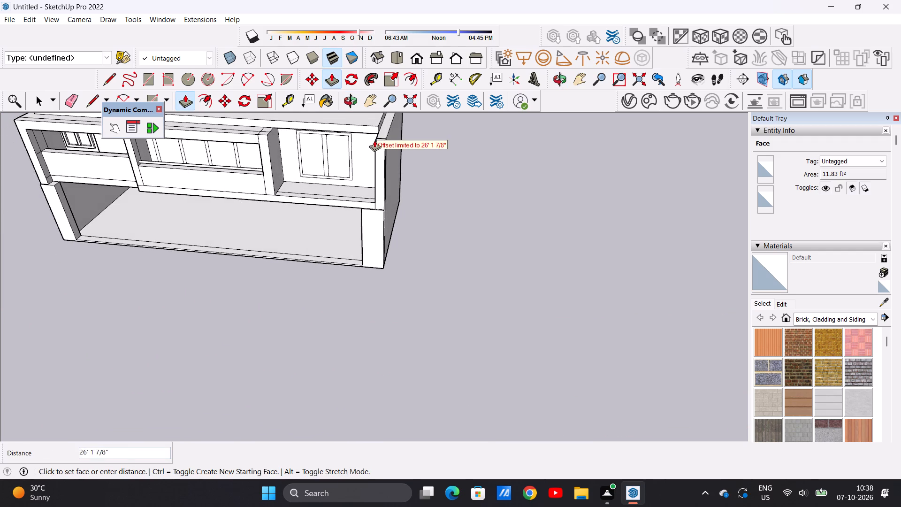
middle_click_drag(371, 143, 222, 174)
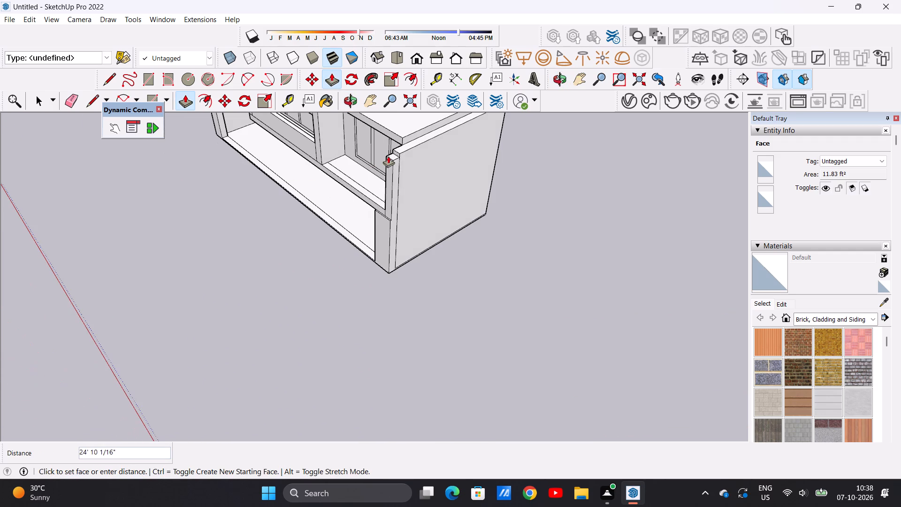
scroll(397, 151, "up", 16)
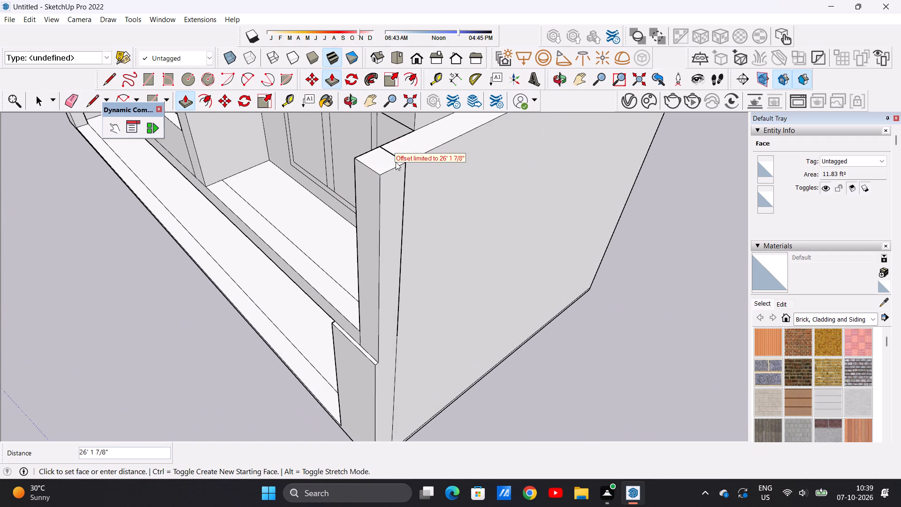
scroll(396, 162, "up", 14)
left_click(432, 157)
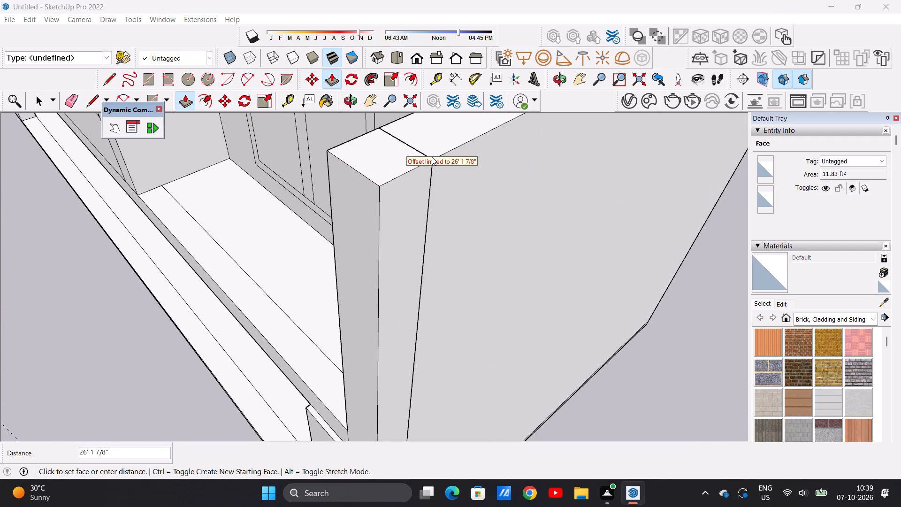
left_click(433, 160)
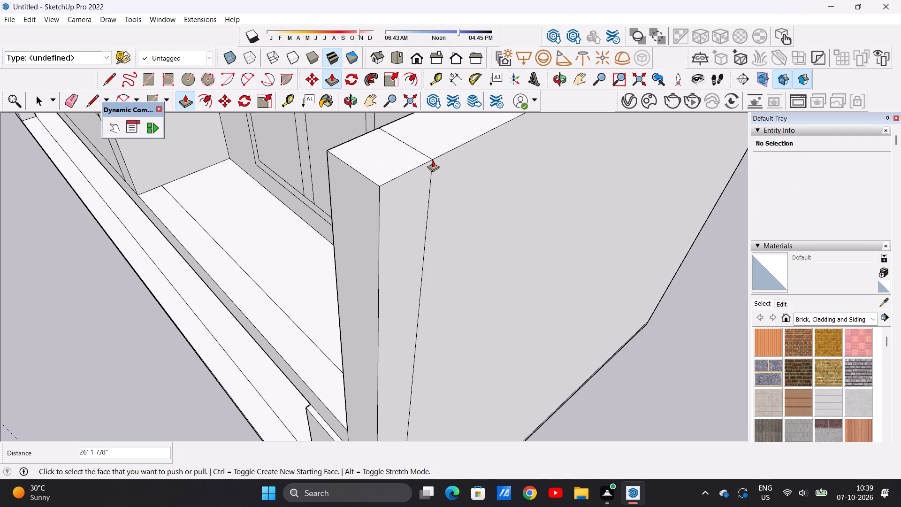
key("space")
Push/Pull the narrow front strip of the right bay's floor ledge upward about 9' 1 3/8" as a parapet, level with the middle bay's parapet.
scroll(361, 234, "down", 13)
middle_click_drag(309, 244, 391, 255)
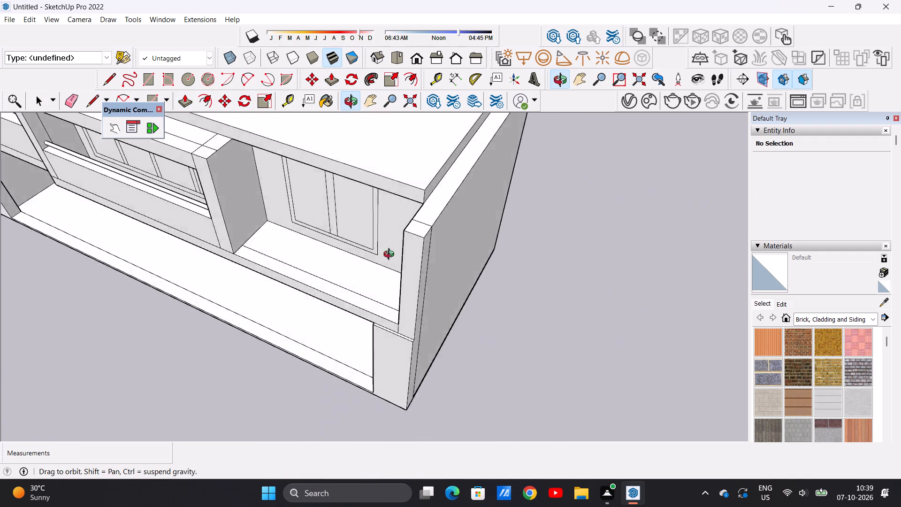
middle_click_drag(391, 255, 560, 231)
scroll(465, 241, "up", 4)
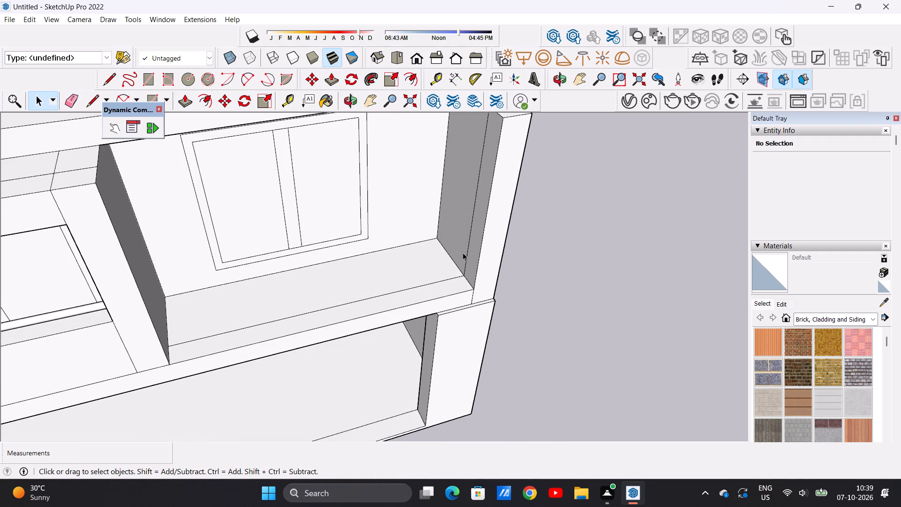
key("p")
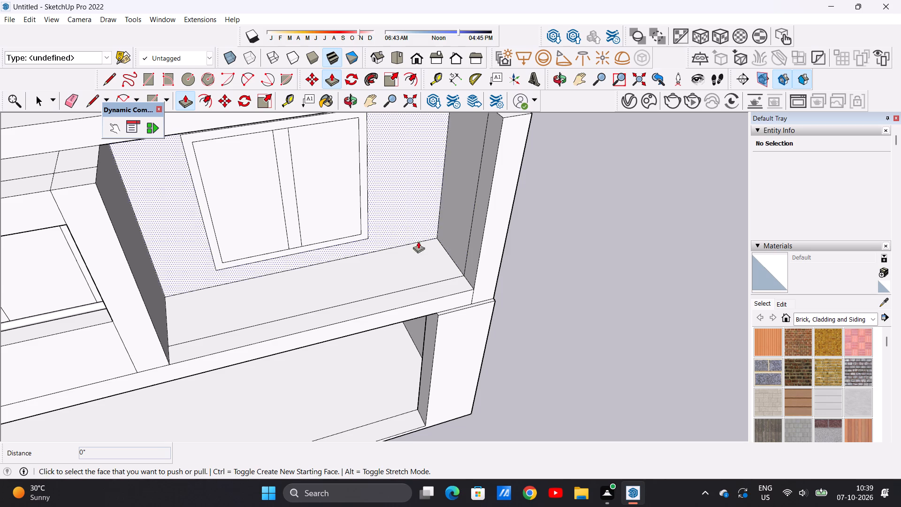
scroll(453, 271, "down", 2)
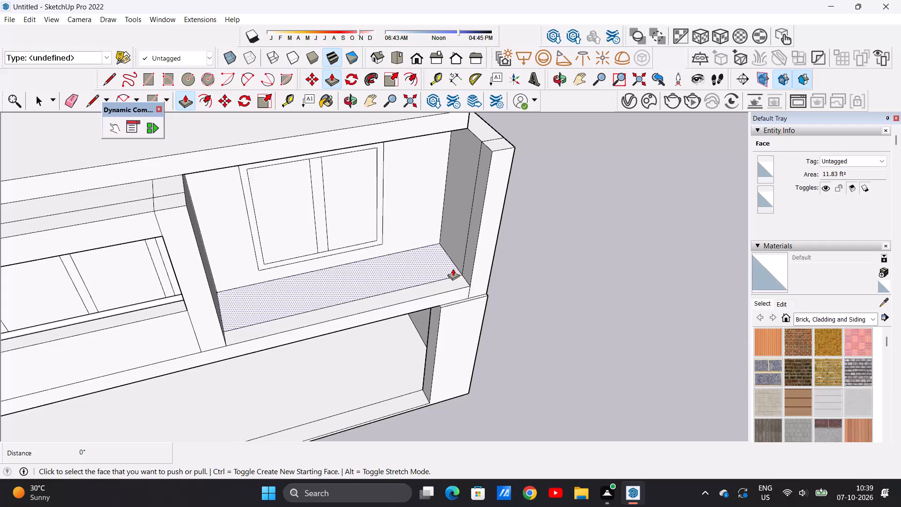
scroll(453, 269, "down", 3)
scroll(462, 277, "up", 4)
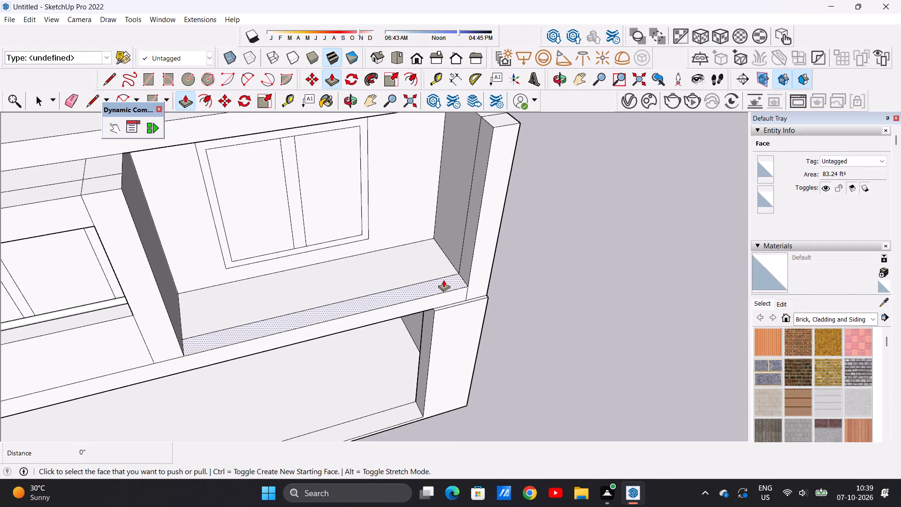
left_click(446, 279)
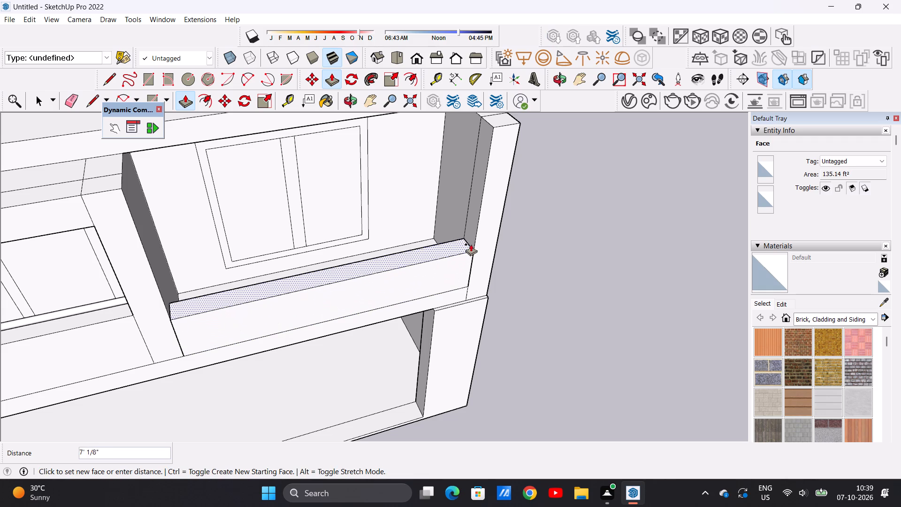
left_click(132, 317)
key("space")
Draw a circle of about 6 1/4" radius on the end pier's inner face, just above the right bay's parapet.
scroll(292, 303, "down", 8)
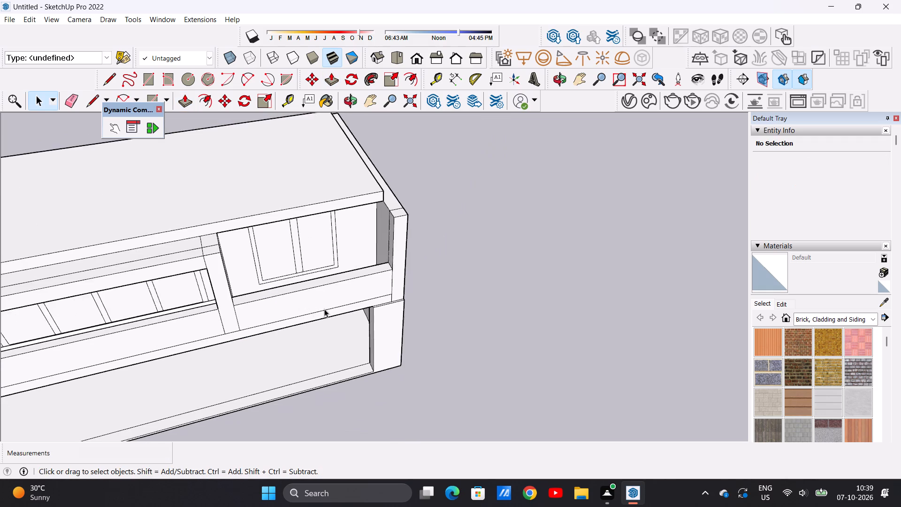
middle_click_drag(324, 309, 389, 242)
scroll(379, 253, "up", 11)
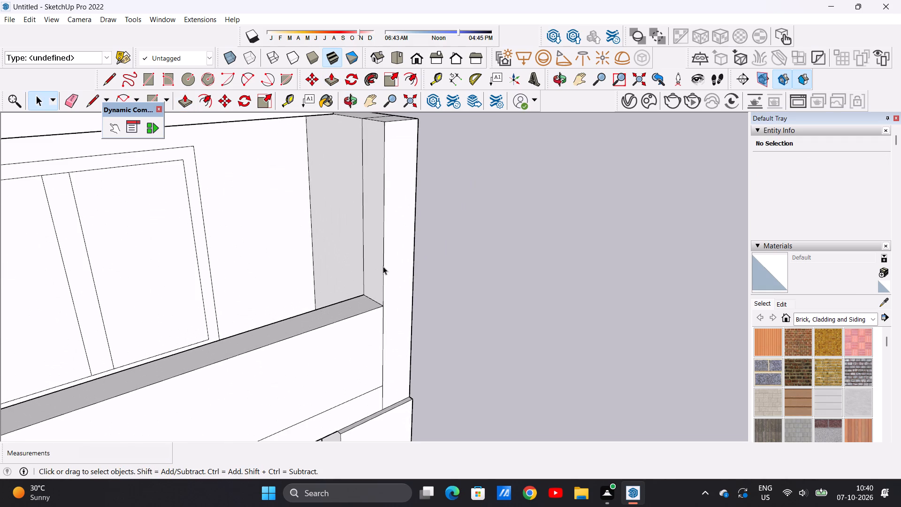
key("c")
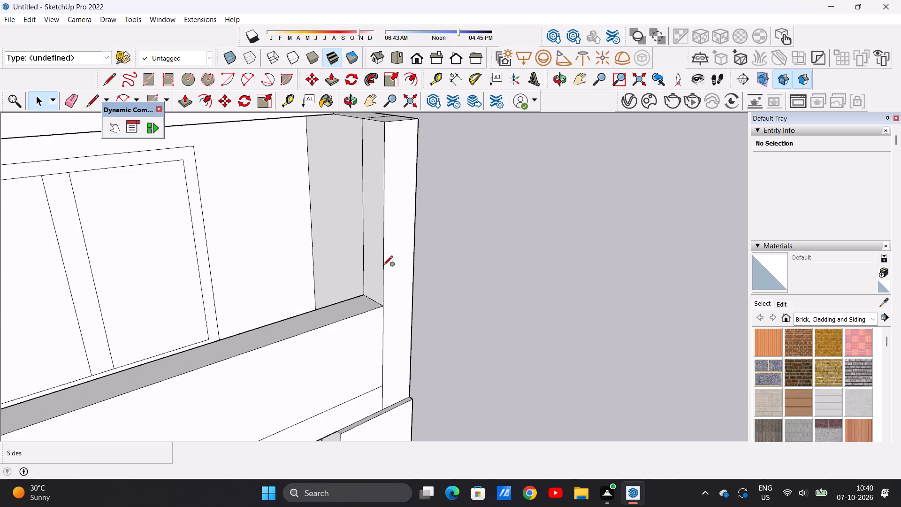
middle_click_drag(361, 292, 406, 275)
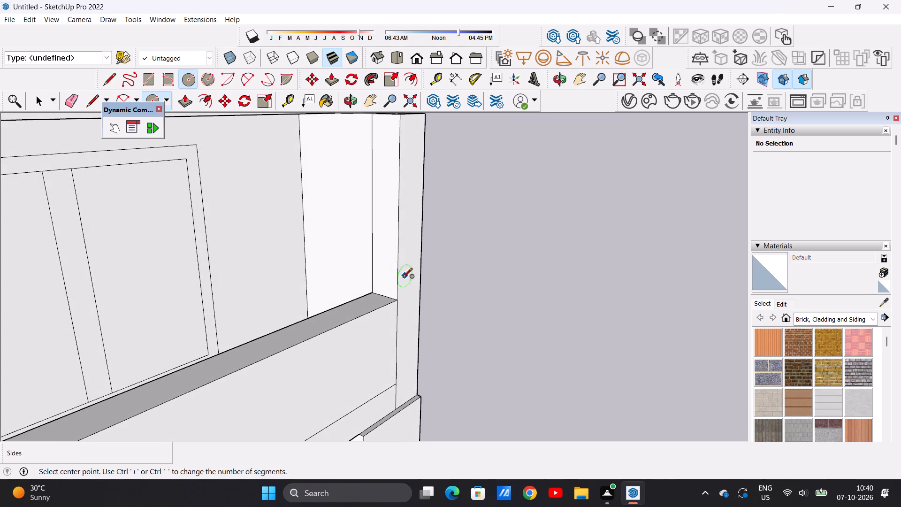
scroll(392, 289, "up", 8)
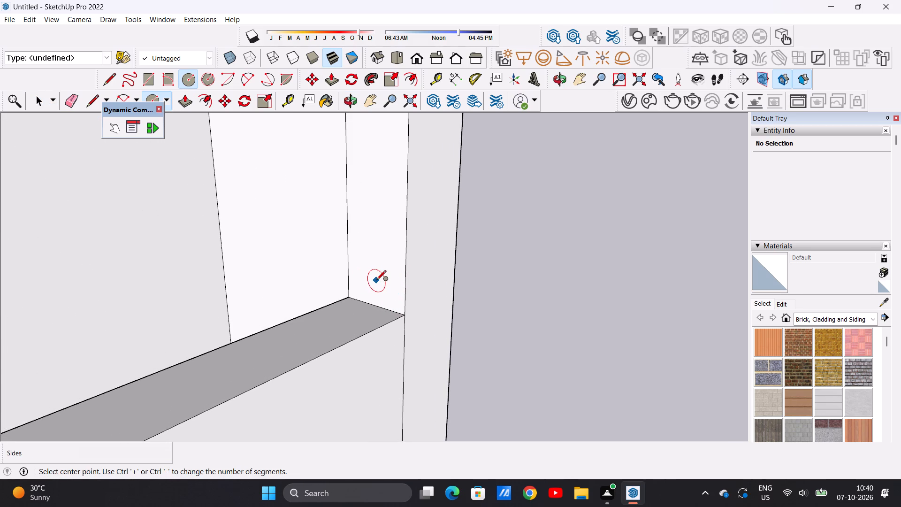
left_click(374, 278)
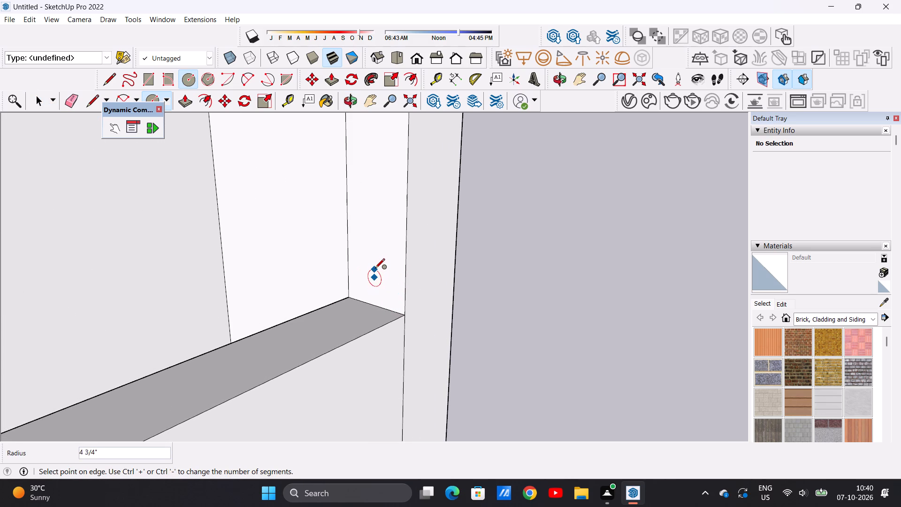
left_click(375, 266)
key("space")
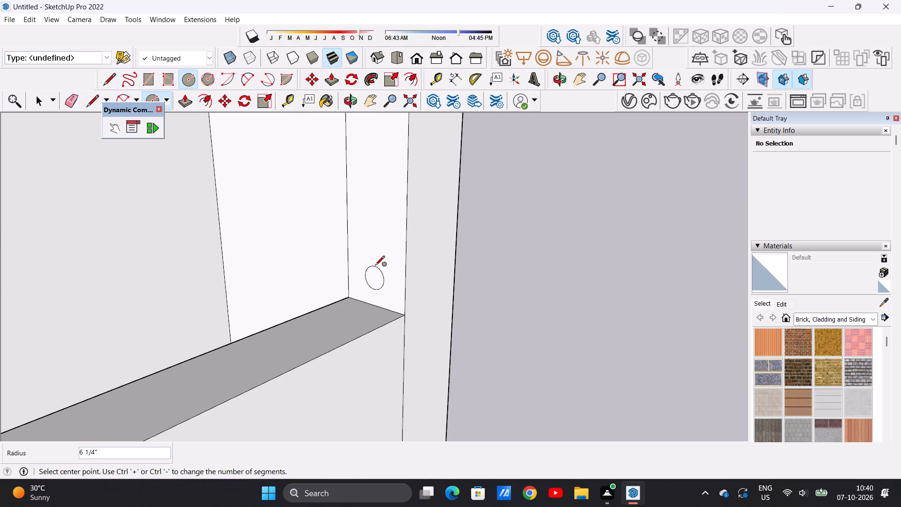
Push/Pull the circle about 42' 5 5/8" across the right bay to the dividing pier, forming a handrail.
type("P")
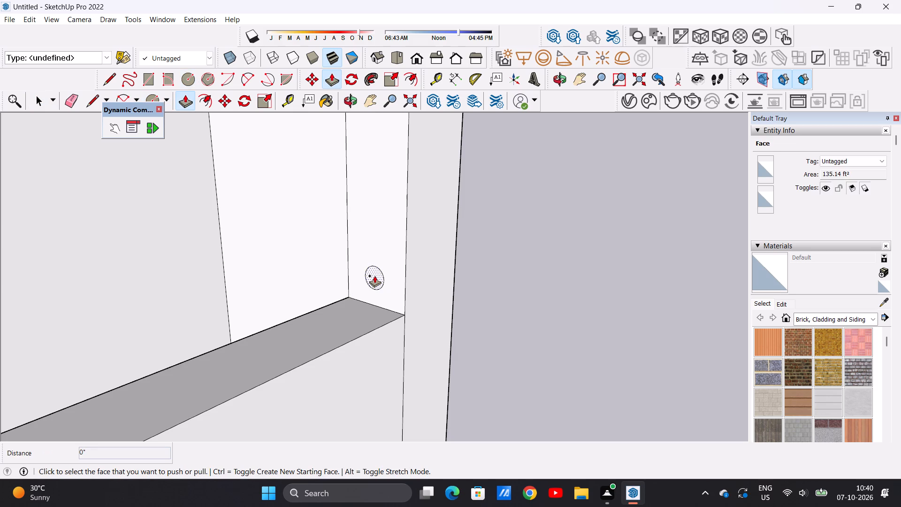
left_click(374, 276)
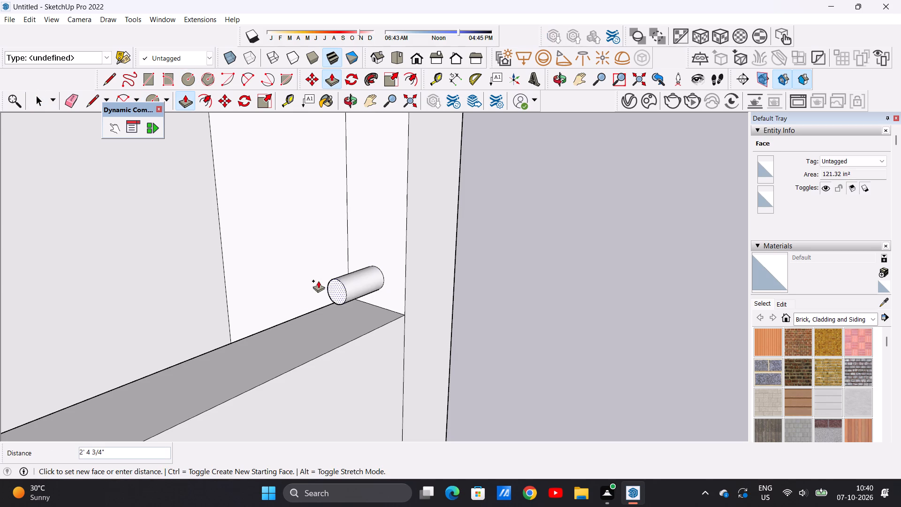
scroll(305, 279, "down", 20)
scroll(305, 279, "down", 2)
middle_click_drag(288, 273, 285, 273)
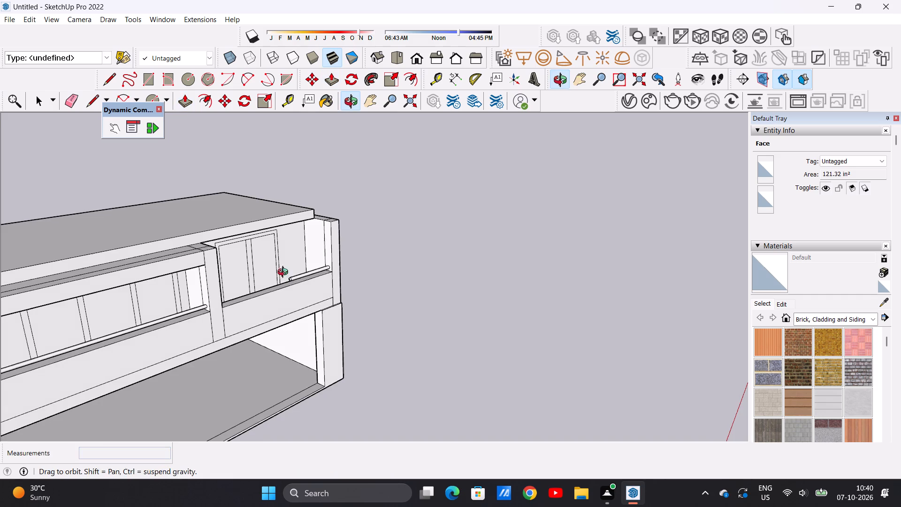
middle_click_drag(285, 273, 188, 269)
scroll(240, 263, "up", 7)
middle_click_drag(238, 267, 190, 265)
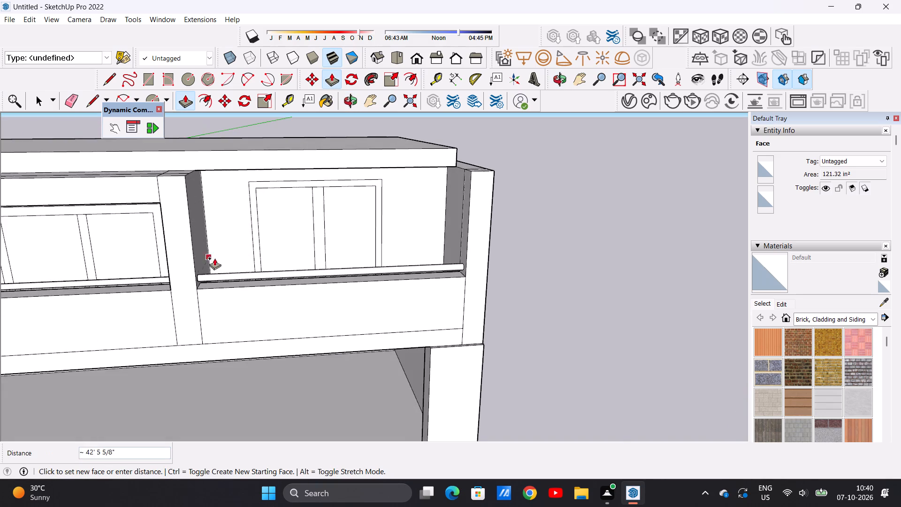
scroll(213, 261, "up", 10)
left_click(186, 266)
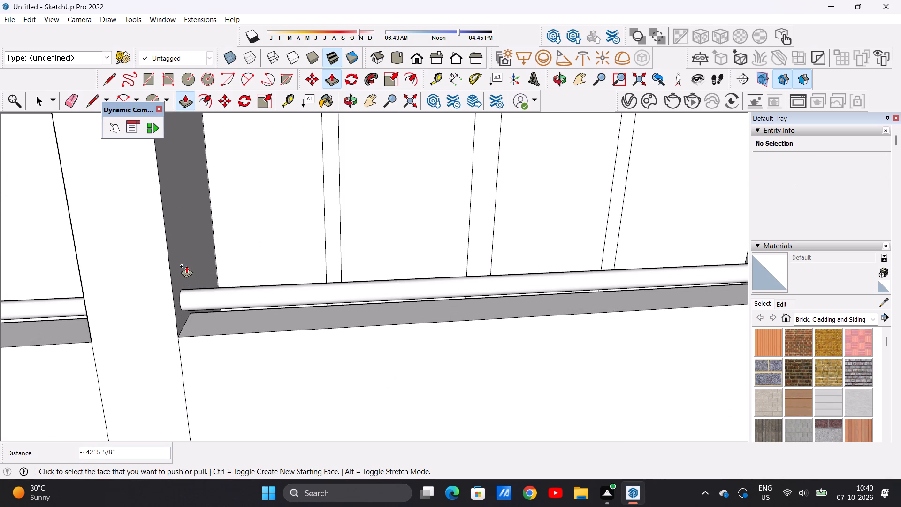
key("space")
Examine the whole building front with its roof slab, three bays, parapets and handrails.
scroll(262, 272, "down", 16)
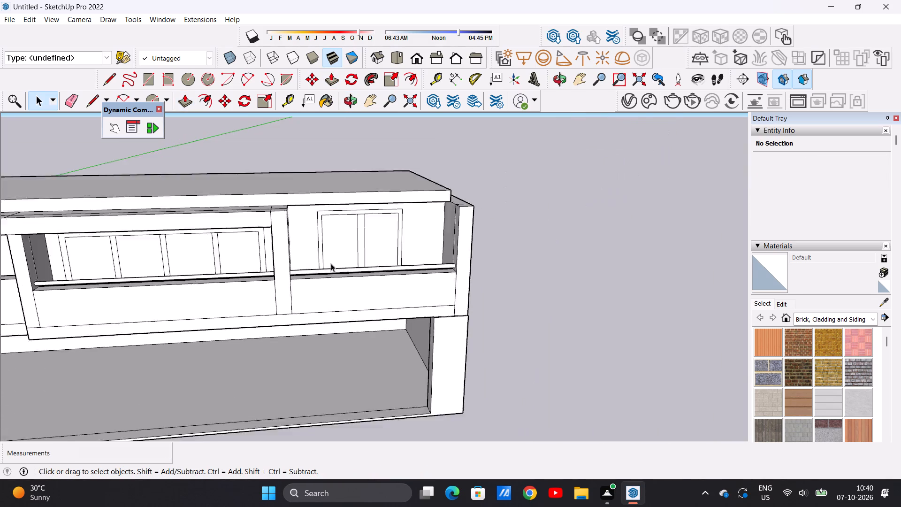
scroll(331, 263, "down", 8)
scroll(245, 275, "up", 4)
scroll(264, 271, "down", 2)
middle_click_drag(295, 277, 290, 256)
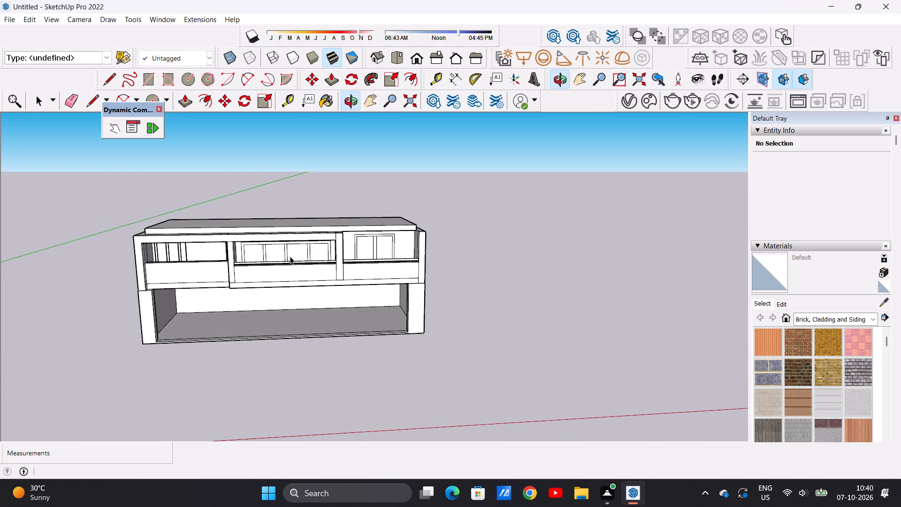
scroll(308, 264, "up", 2)
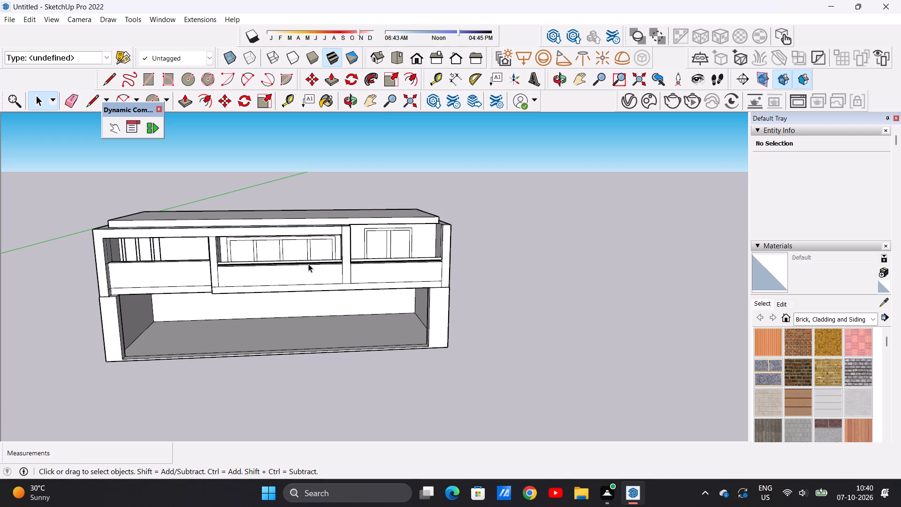
scroll(333, 288, "down", 3)
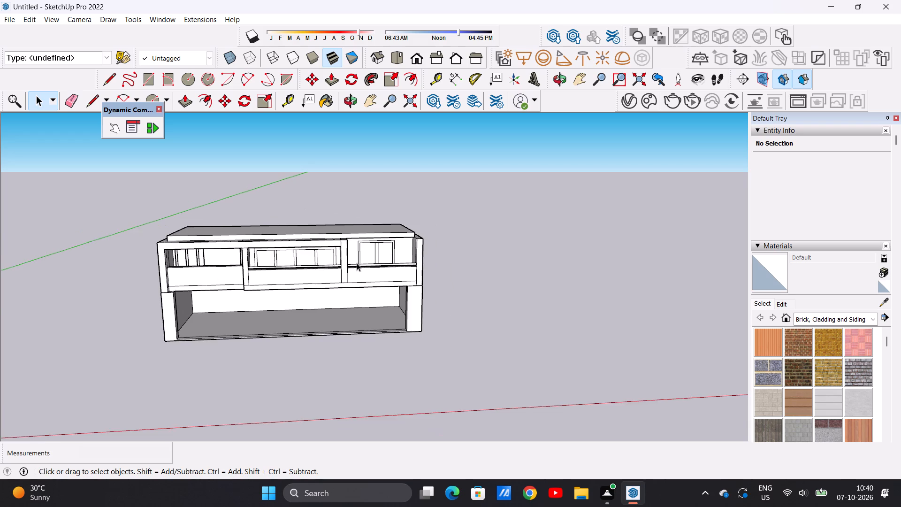
scroll(357, 263, "up", 8)
scroll(362, 282, "down", 9)
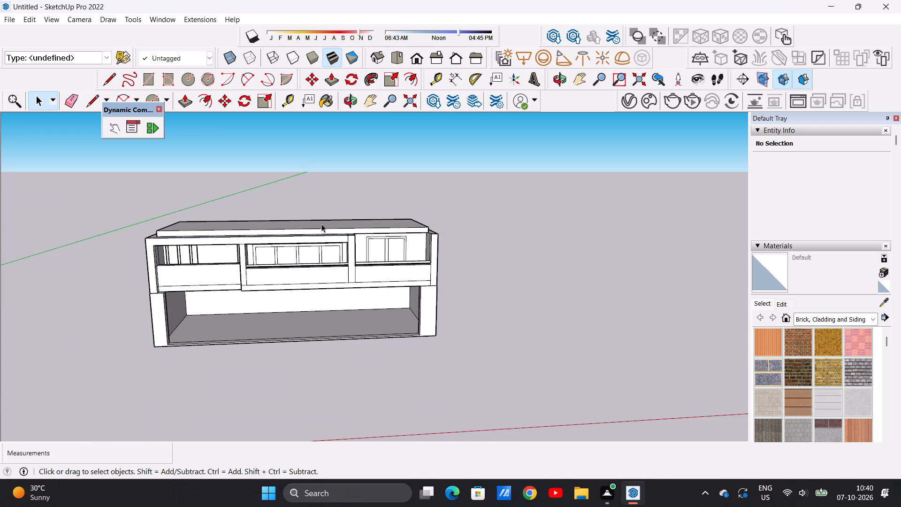
scroll(309, 231, "up", 5)
scroll(313, 220, "down", 3)
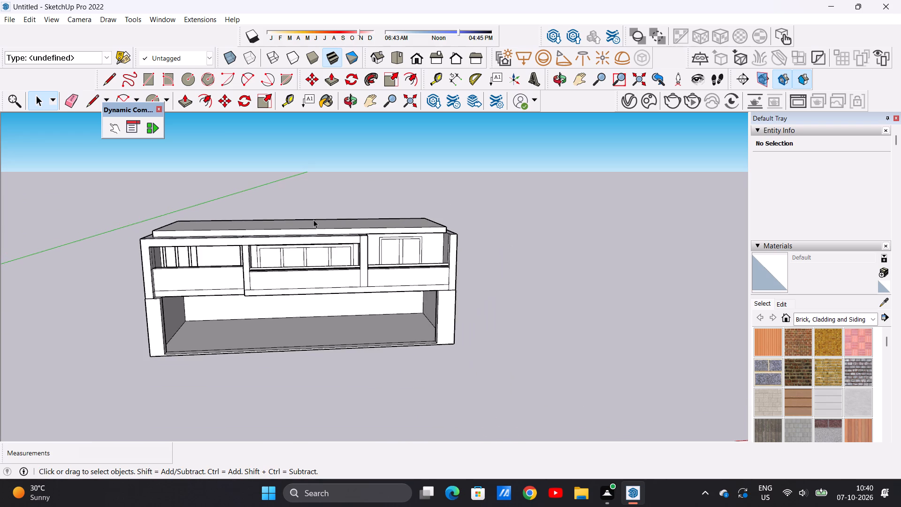
Examine the whole building from the front and from above, including its bays and raised roof slab.
middle_click_drag(198, 298, 390, 274)
middle_click(390, 274)
middle_click_drag(358, 290, 199, 294)
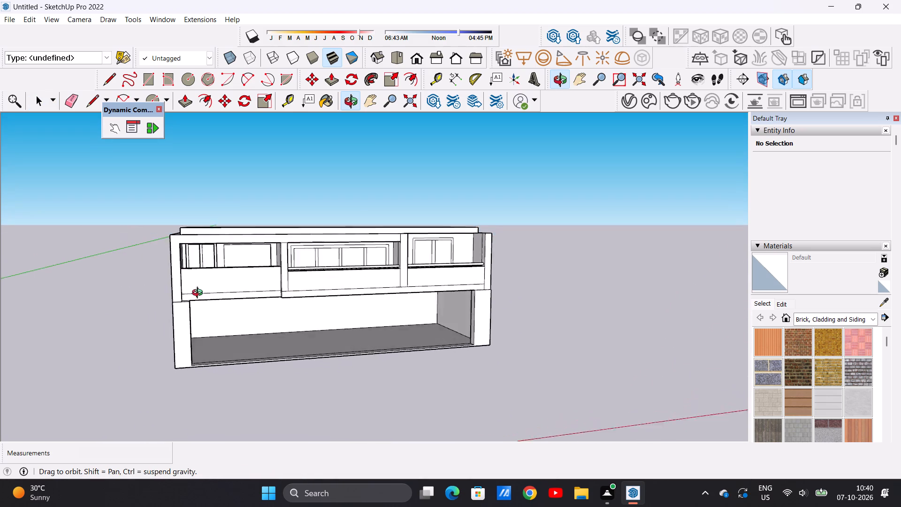
middle_click_drag(199, 294, 178, 320)
scroll(270, 256, "down", 3)
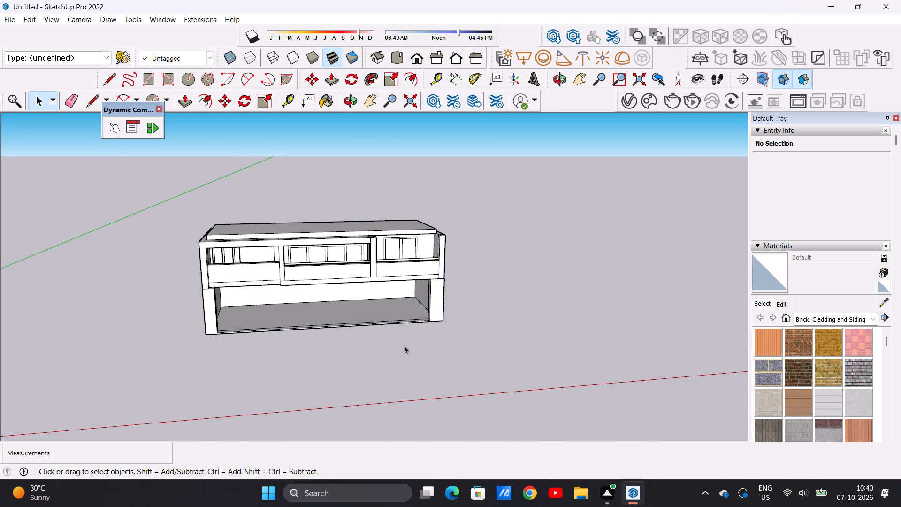
scroll(404, 342, "up", 4)
scroll(260, 218, "down", 3)
scroll(258, 256, "up", 1)
scroll(260, 256, "down", 5)
scroll(278, 238, "up", 5)
middle_click_drag(290, 224, 224, 309)
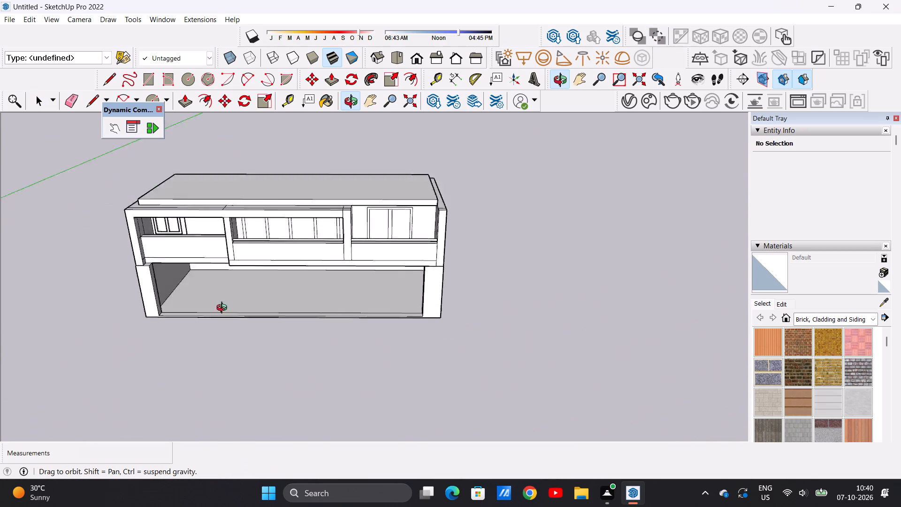
middle_click_drag(224, 309, 225, 434)
middle_click_drag(279, 214, 376, 149)
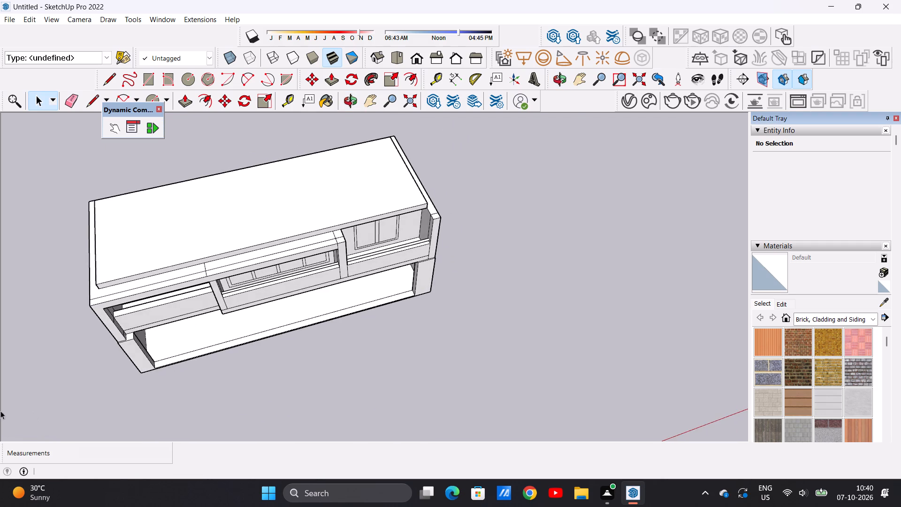
Examine the raised roof slab's front edge and the ledge before it, near the left corner.
scroll(58, 324, "up", 5)
middle_click_drag(114, 300, 203, 229)
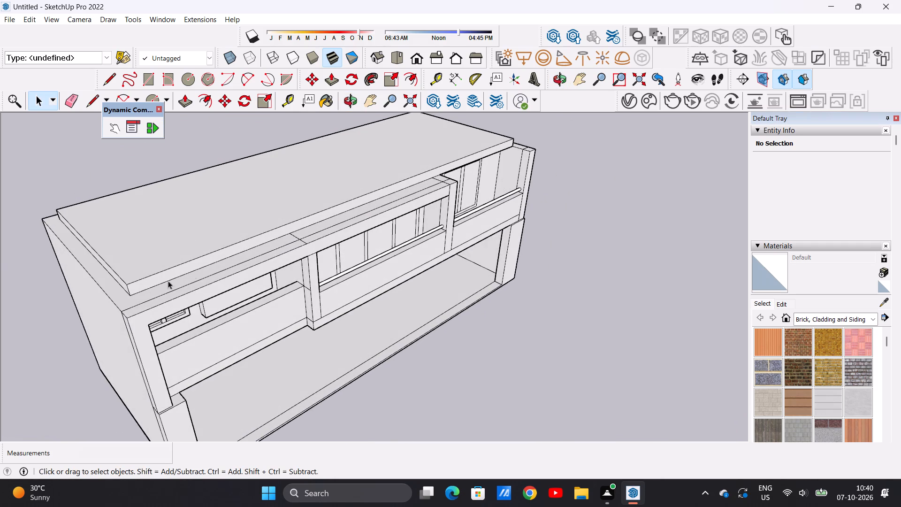
scroll(147, 292, "up", 9)
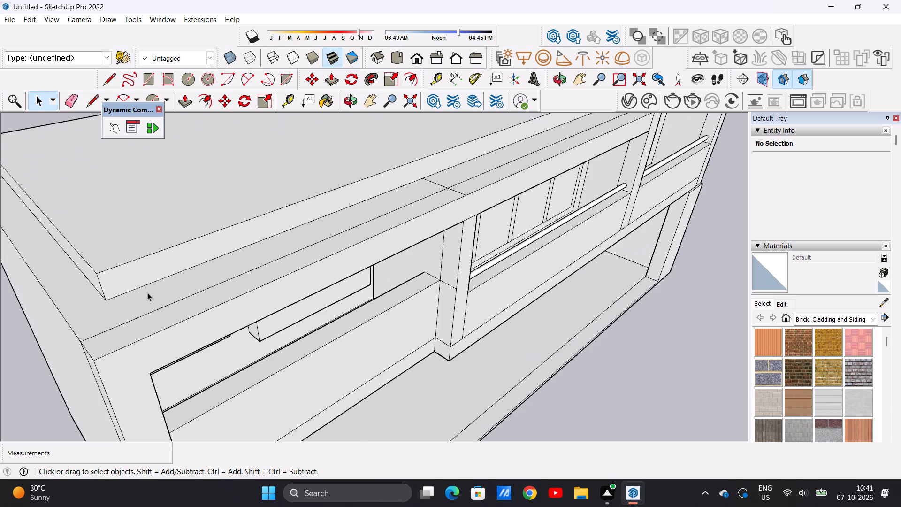
scroll(119, 275, "up", 1)
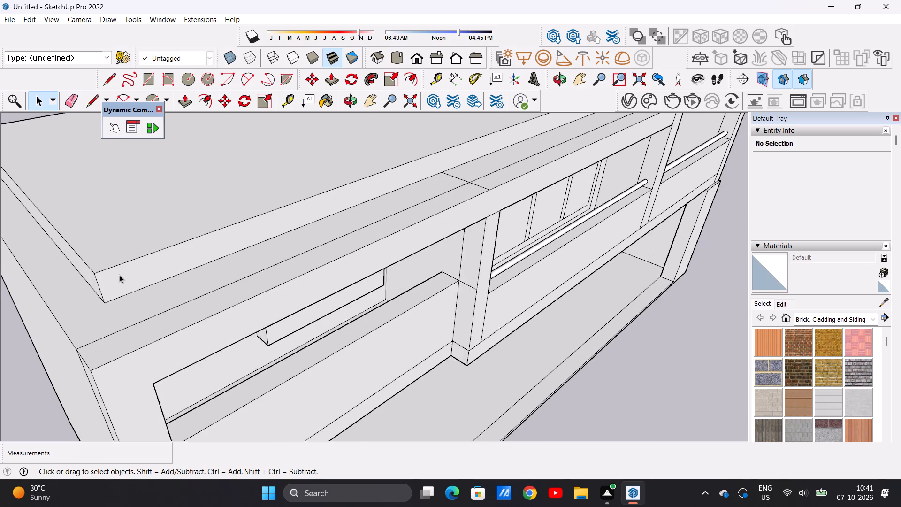
scroll(119, 275, "up", 1)
scroll(121, 274, "down", 7)
middle_click_drag(128, 293, 150, 300)
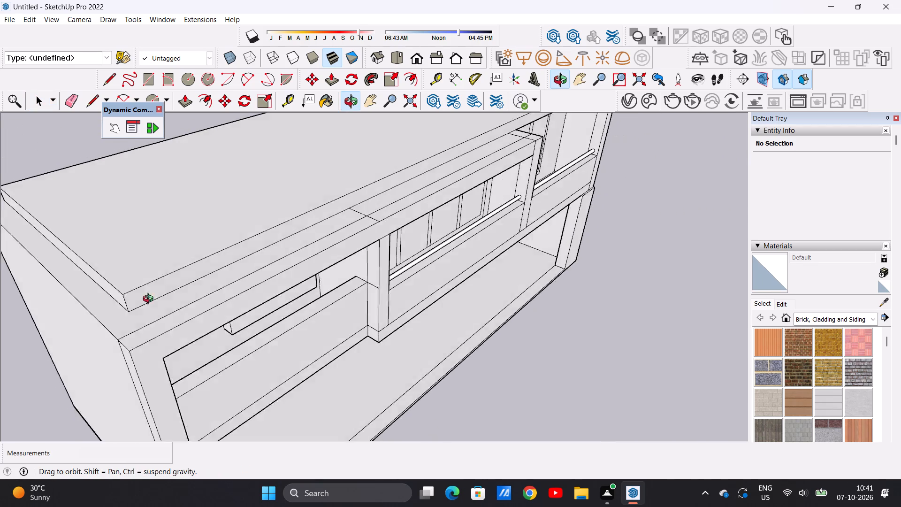
middle_click_drag(150, 300, 167, 304)
scroll(161, 302, "down", 8)
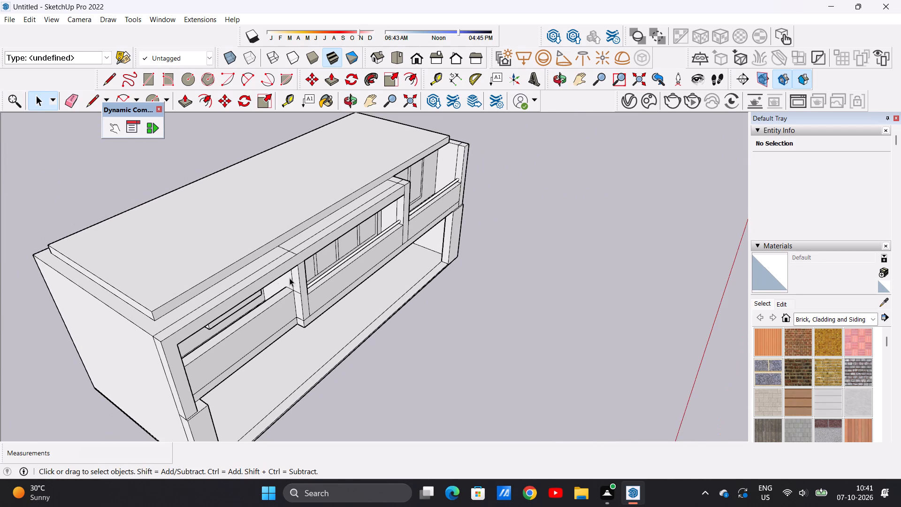
middle_click_drag(249, 274, 230, 292)
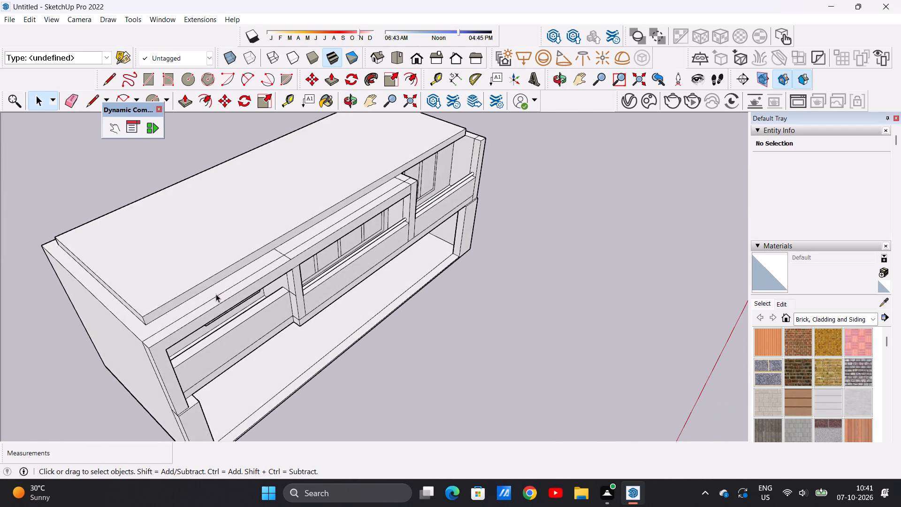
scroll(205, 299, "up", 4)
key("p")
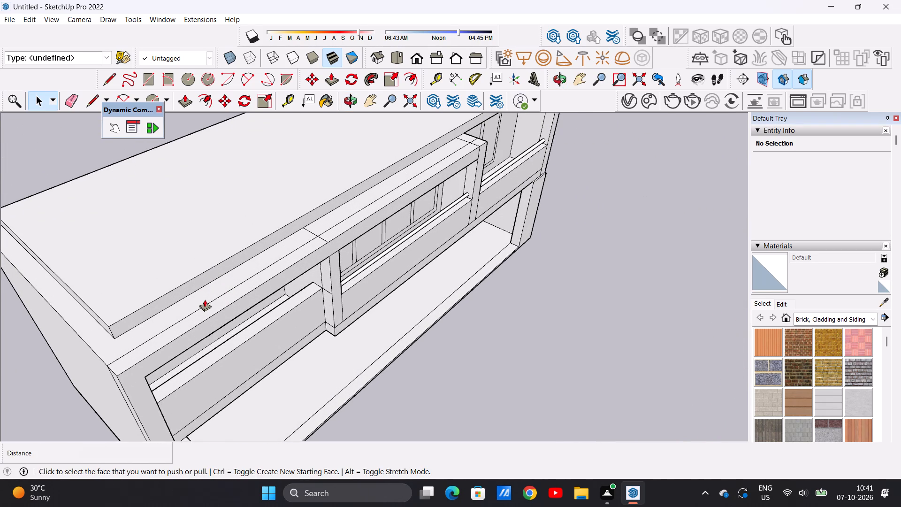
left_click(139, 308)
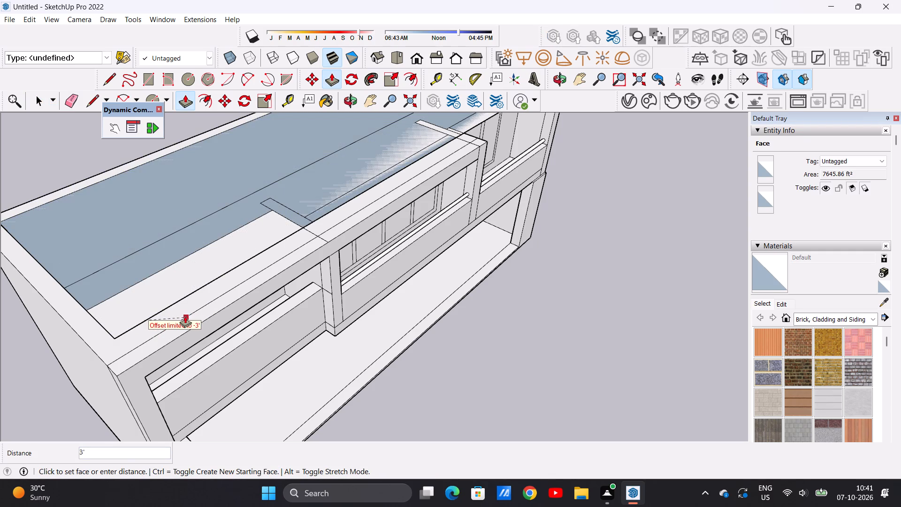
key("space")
Push/Pull the raised roof slab's front edge face outward about 4' 7 15/16" over the ledge above the bays.
middle_click_drag(125, 338, 138, 324)
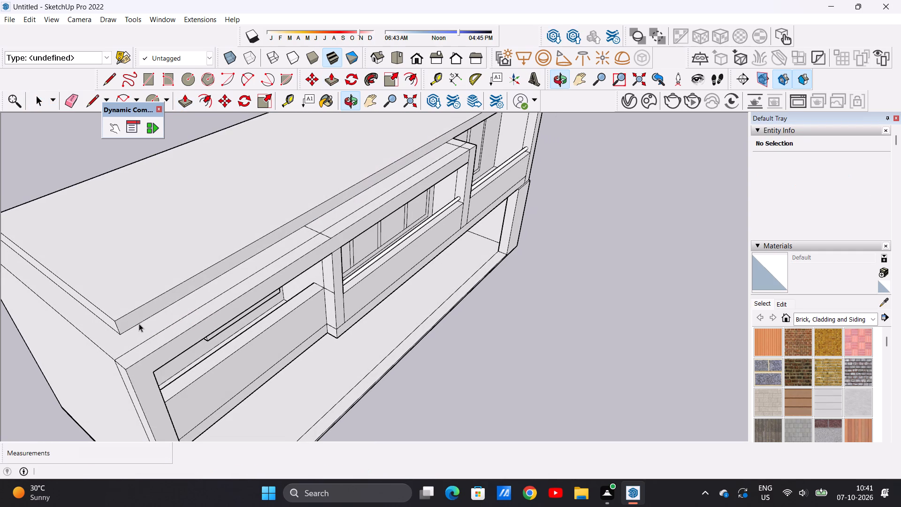
key("p")
left_click(130, 319)
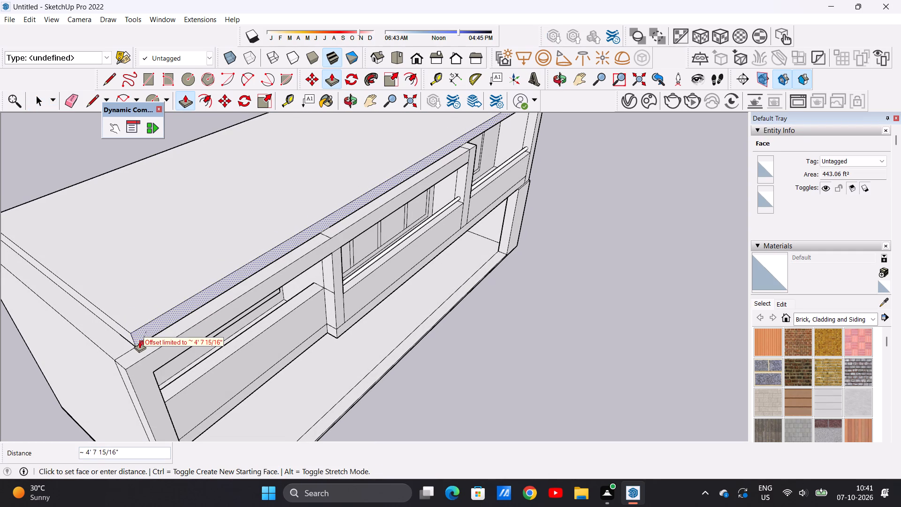
left_click(135, 347)
scroll(135, 347, "down", 1)
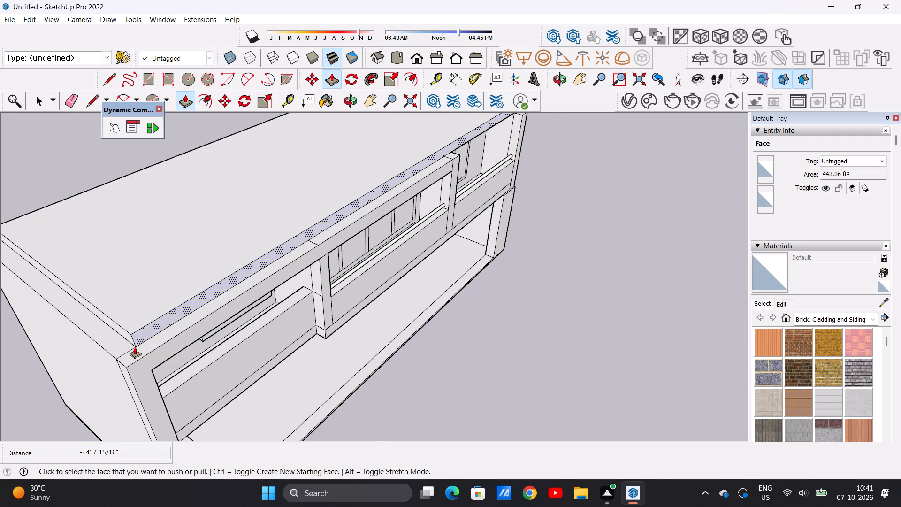
scroll(135, 347, "down", 3)
key("space")
scroll(173, 295, "down", 9)
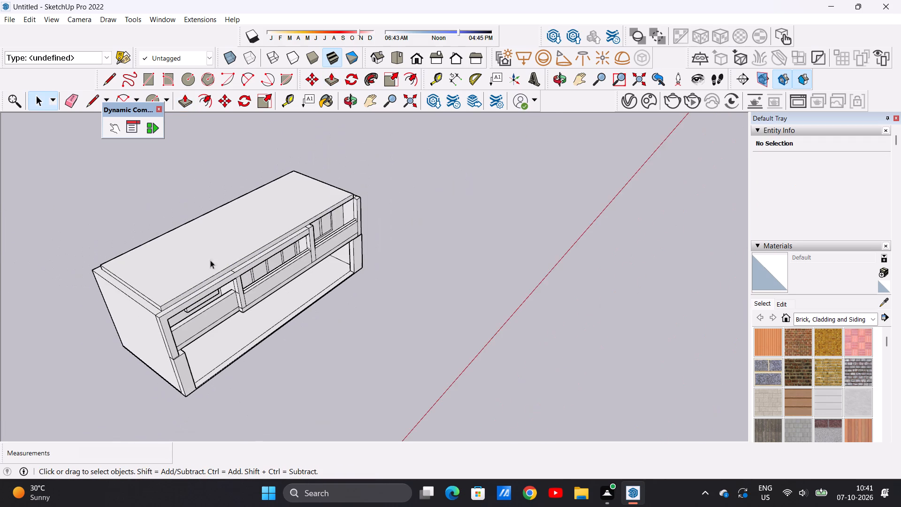
Push/Pull the wall-top strip around the roof slab's back and sides upward about 32' to form another storey's walls.
middle_click_drag(175, 261, 46, 285)
middle_click_drag(321, 184, 277, 229)
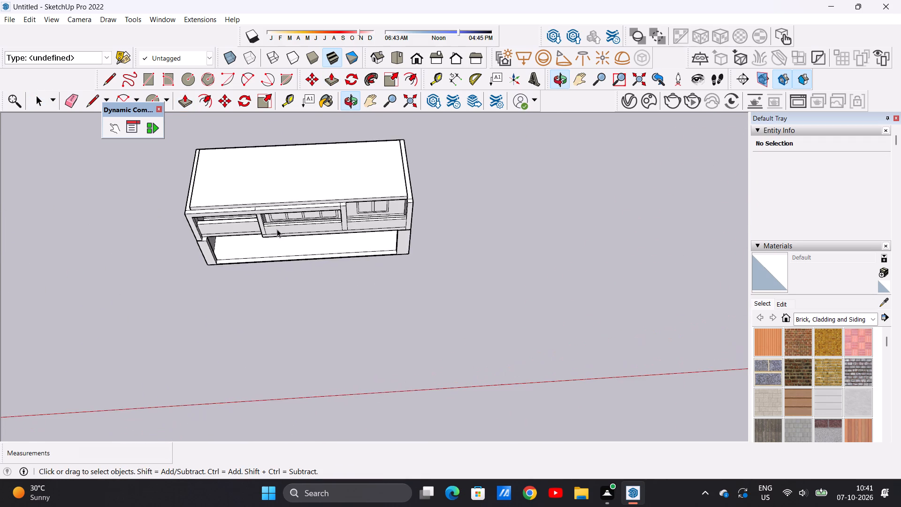
scroll(252, 180, "up", 10)
scroll(207, 184, "down", 11)
middle_click_drag(249, 188, 248, 230)
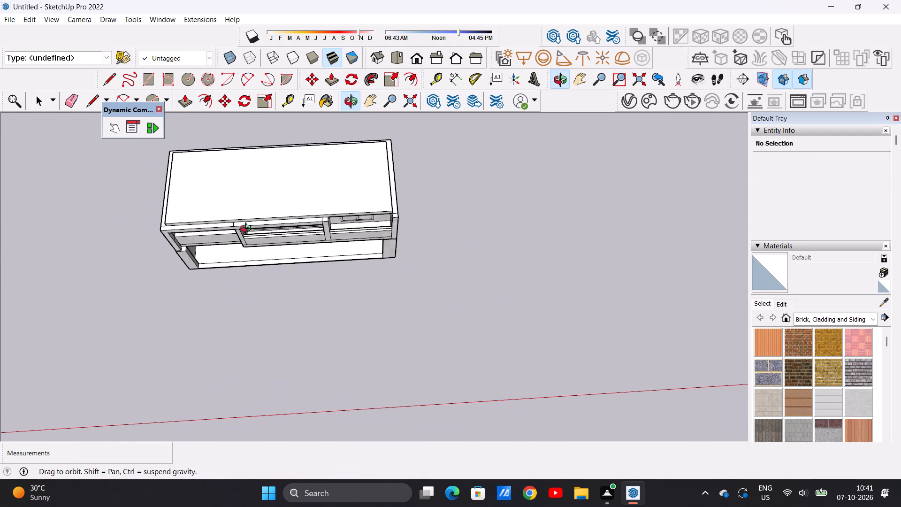
middle_click_drag(248, 230, 245, 248)
scroll(404, 207, "up", 5)
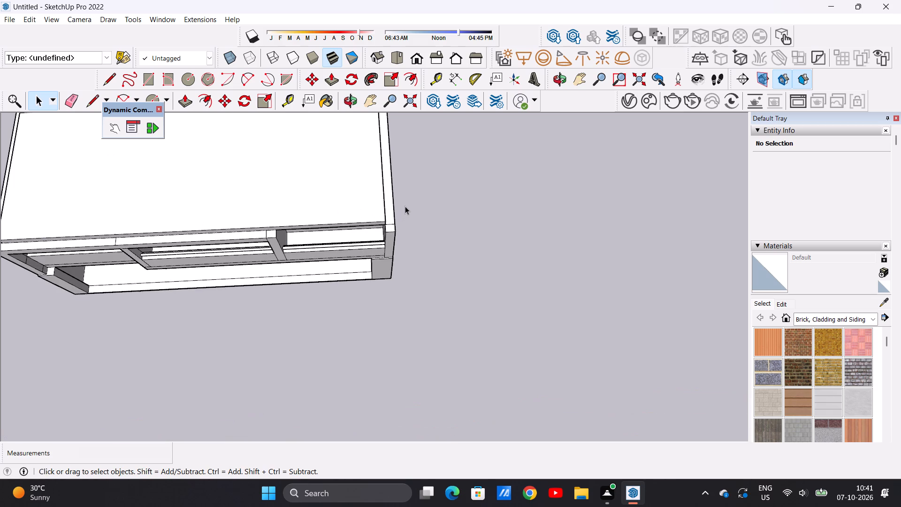
key("p")
left_click(389, 205)
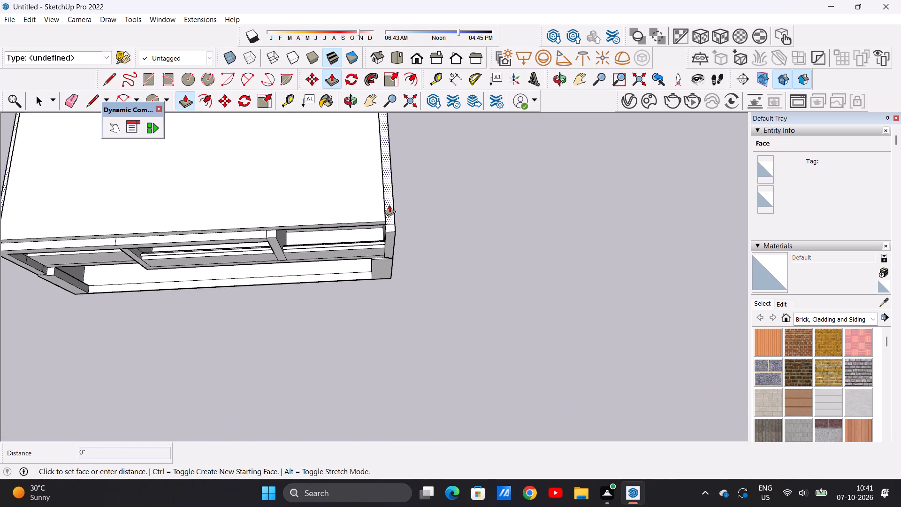
scroll(388, 176, "down", 9)
middle_click_drag(390, 183, 389, 105)
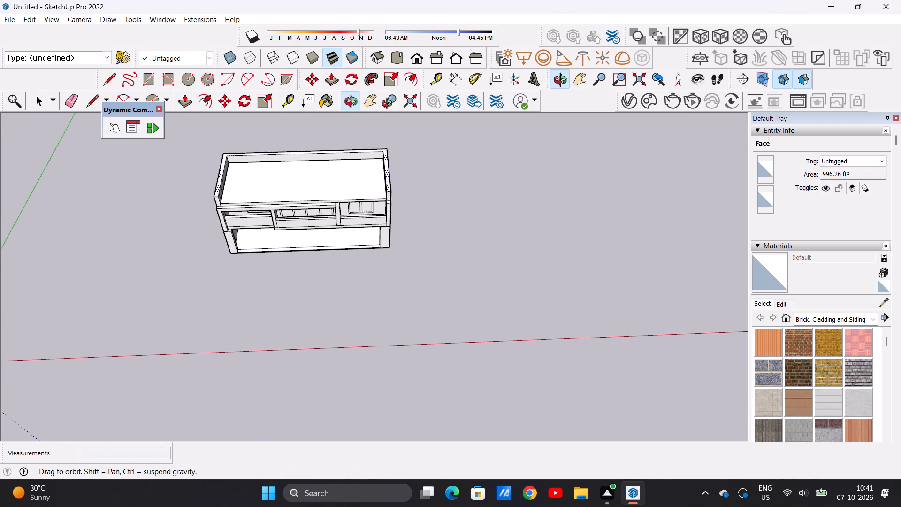
middle_click_drag(389, 105, 389, 104)
scroll(391, 153, "down", 4)
middle_click_drag(392, 172, 390, 130)
scroll(395, 164, "up", 5)
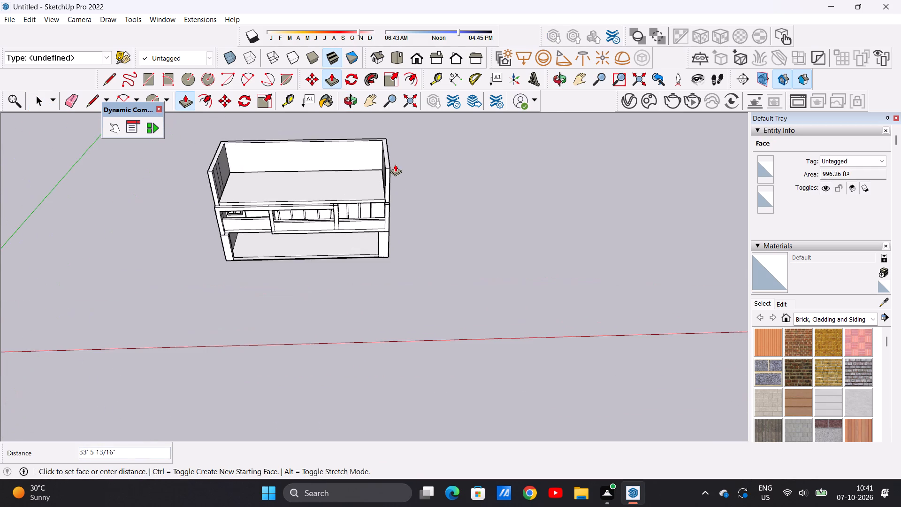
middle_click_drag(388, 199, 388, 153)
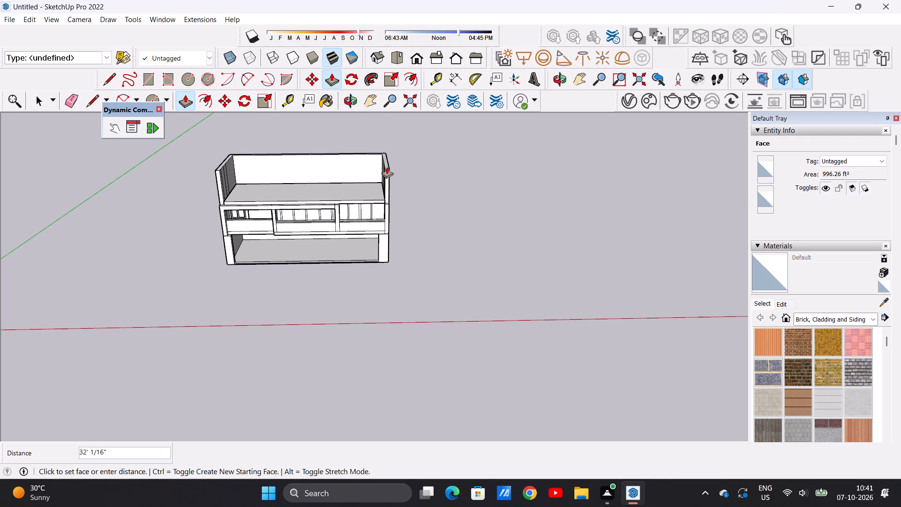
left_click(387, 167)
key("space")
Examine the building front and the new upper-storey walls above the roof slab.
middle_click_drag(344, 227, 342, 168)
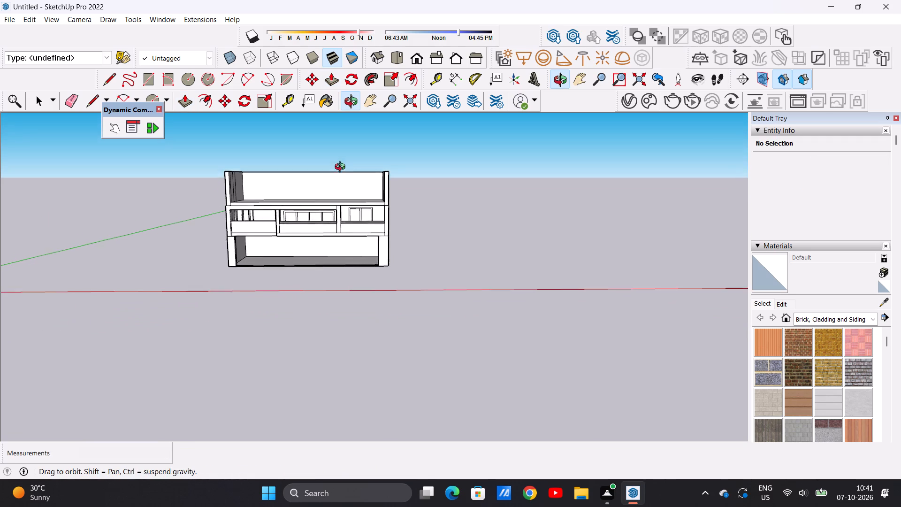
middle_click_drag(342, 168, 342, 168)
scroll(331, 175, "up", 6)
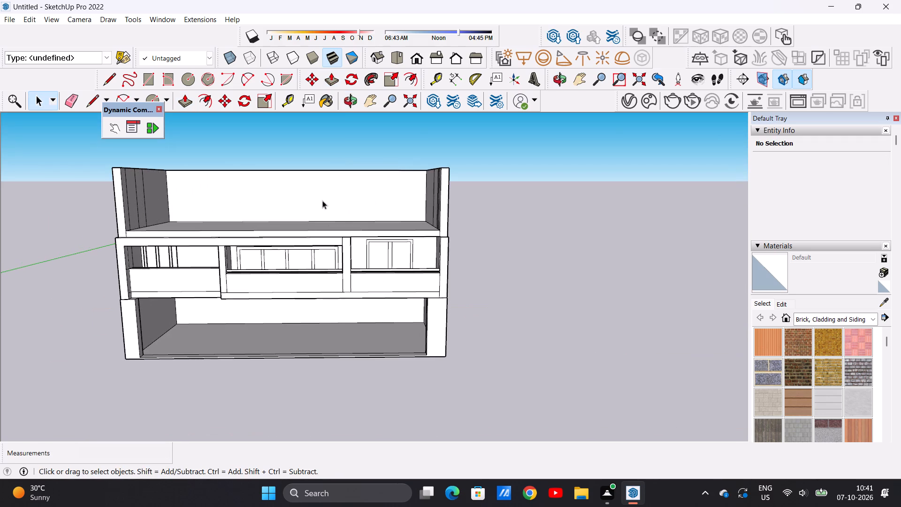
scroll(325, 208, "down", 4)
scroll(273, 200, "up", 3)
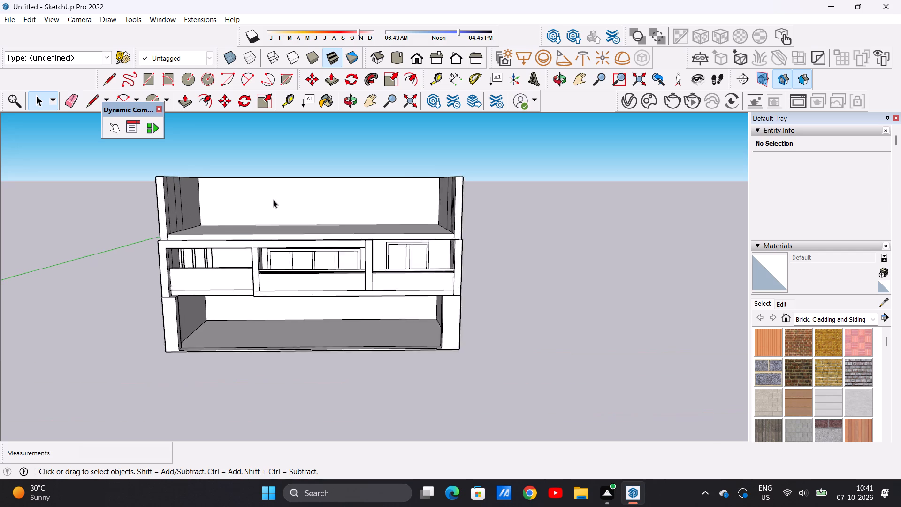
scroll(273, 200, "up", 1)
scroll(273, 200, "down", 7)
middle_click_drag(266, 191, 248, 294)
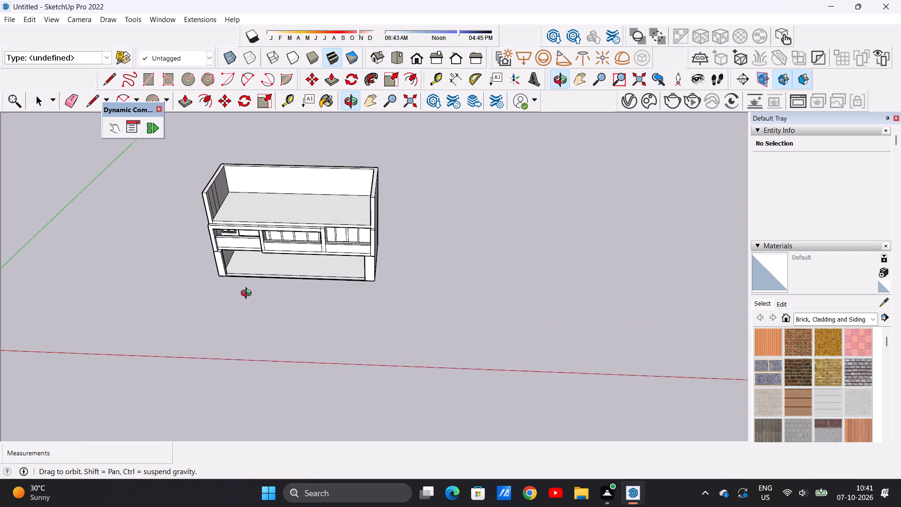
middle_click_drag(248, 294, 245, 305)
Draw a line about 56' 5 3/16" long across the upper floor slab, from its front edge above the left dividing pier to the back wall.
scroll(237, 194, "up", 4)
middle_click_drag(289, 186, 286, 265)
scroll(326, 211, "down", 3)
middle_click_drag(290, 220, 312, 237)
scroll(282, 252, "up", 12)
scroll(285, 248, "down", 3)
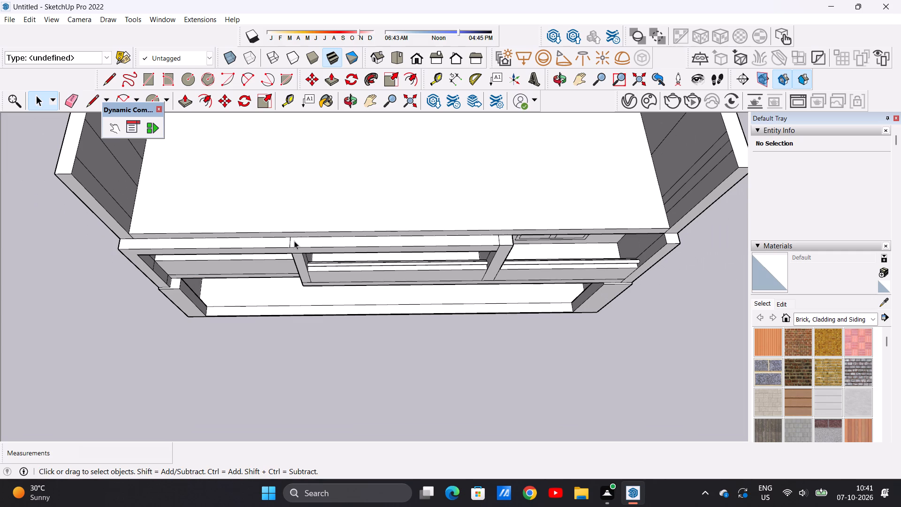
scroll(295, 241, "down", 7)
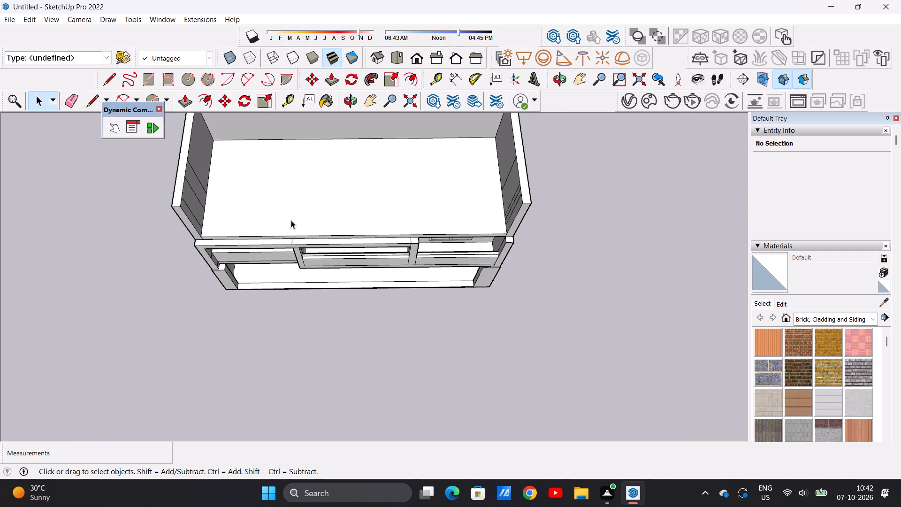
key("l")
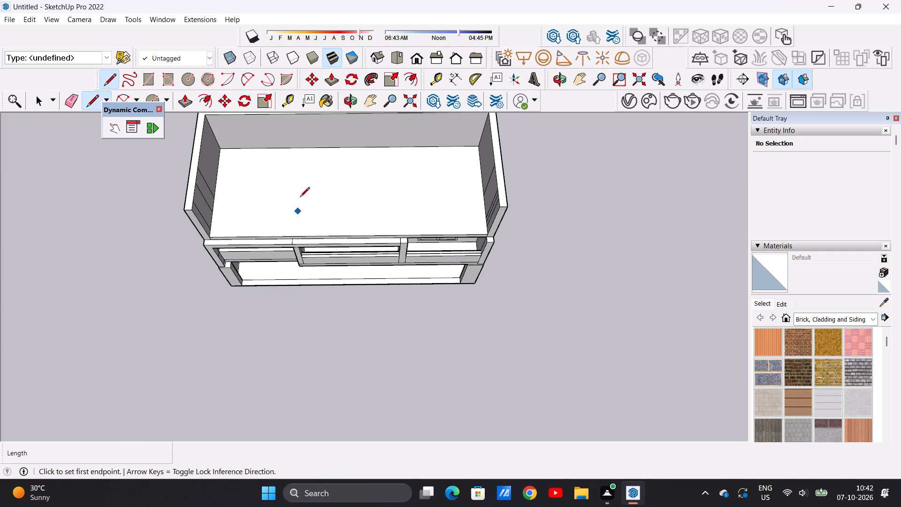
scroll(292, 237, "up", 12)
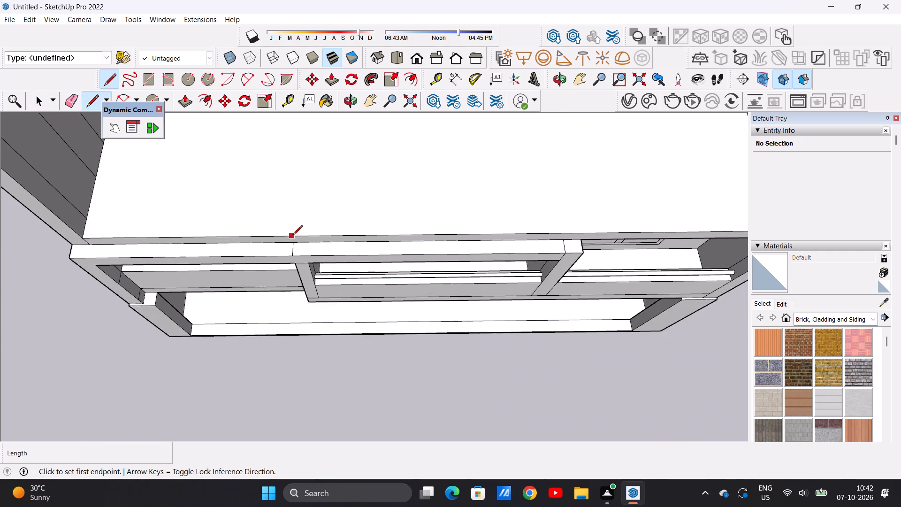
scroll(293, 236, "up", 4)
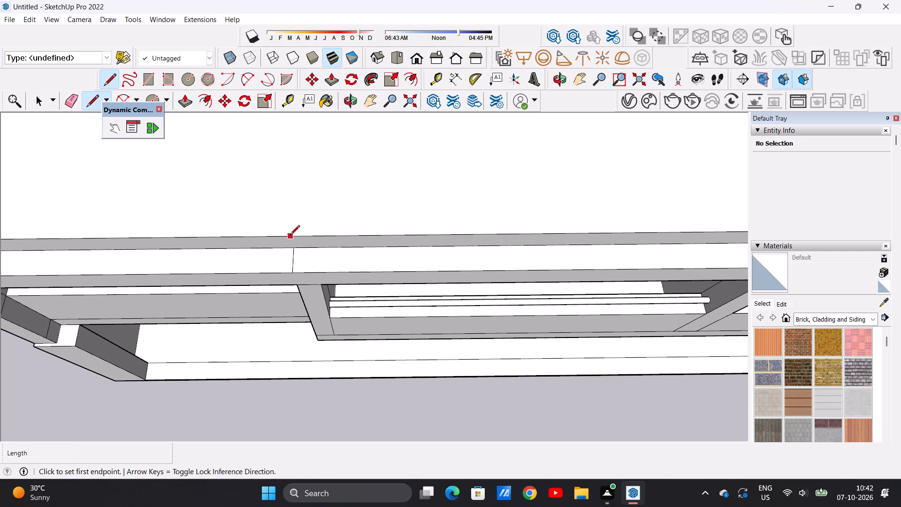
left_click(291, 234)
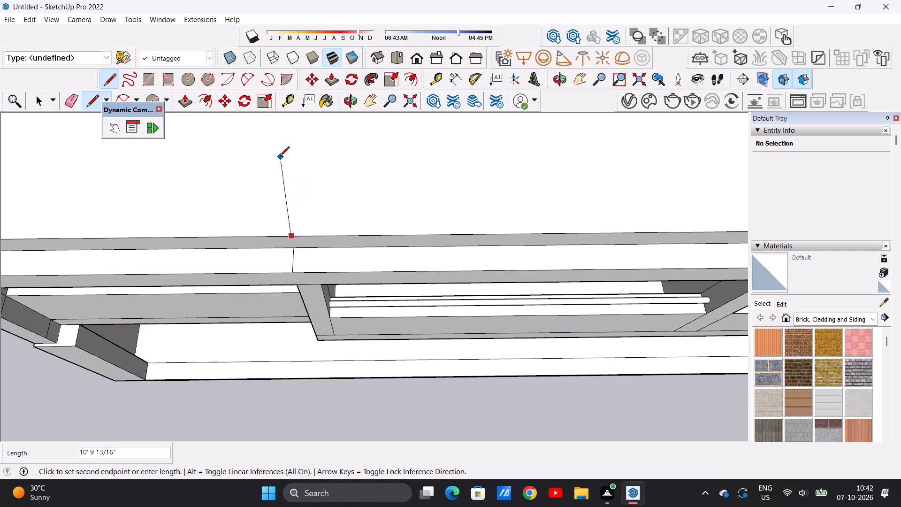
scroll(300, 163, "down", 20)
scroll(300, 163, "down", 4)
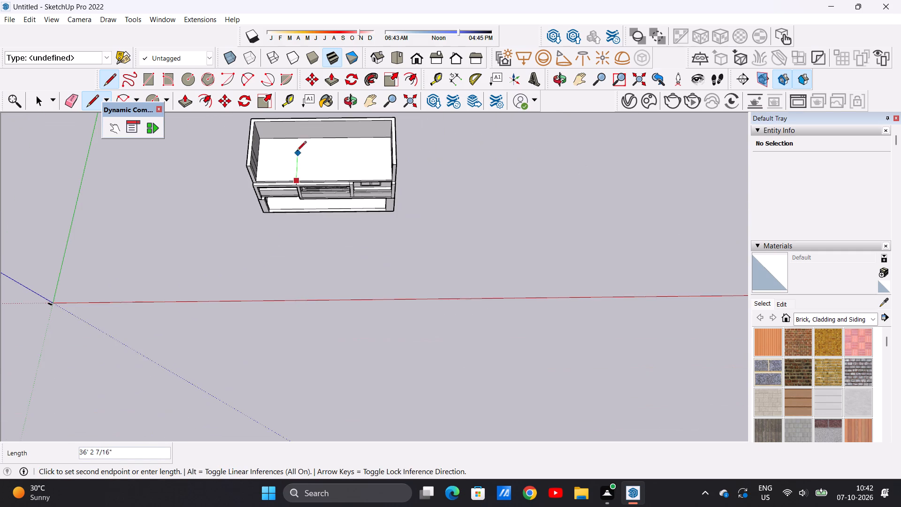
scroll(297, 140, "up", 14)
left_click(302, 131)
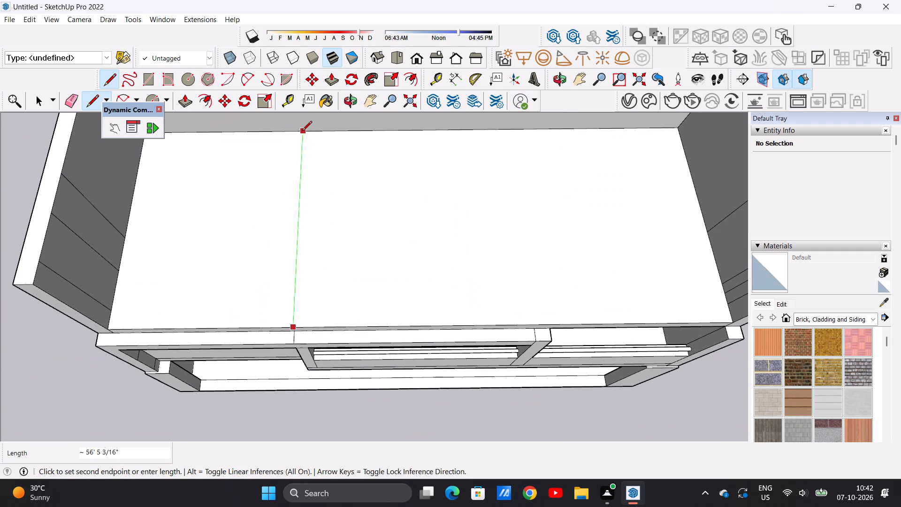
Draw two parallel lines about 56' 5 3/16" long across the upper floor slab, from above the right dividing pier's edges to the back wall.
scroll(293, 223, "down", 4)
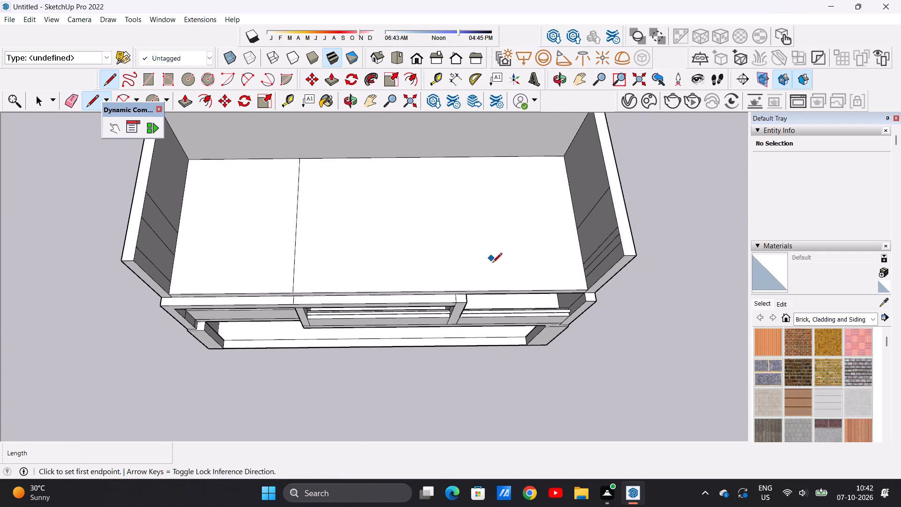
scroll(472, 290, "up", 8)
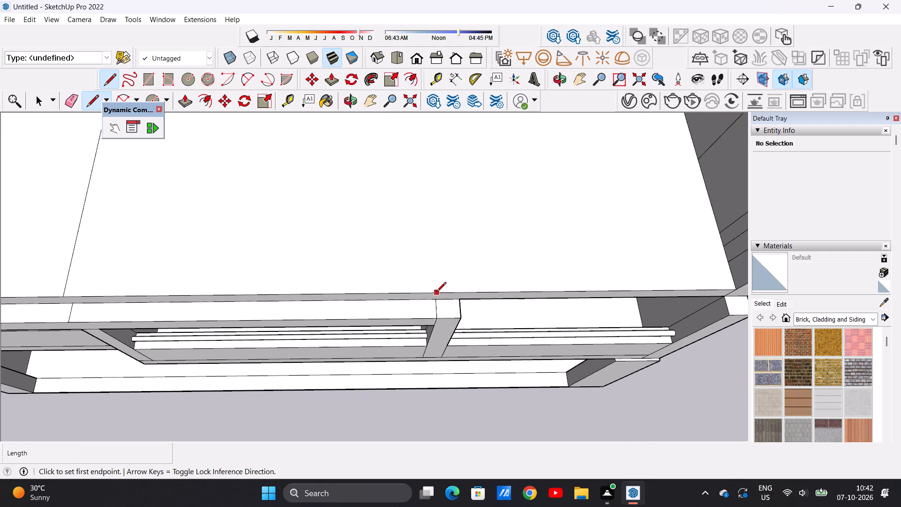
left_click(436, 292)
scroll(437, 234, "down", 10)
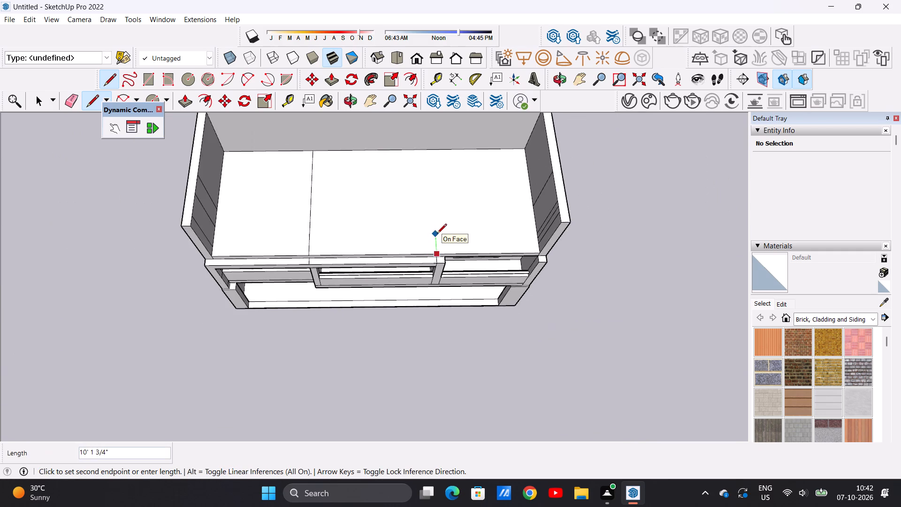
scroll(437, 234, "down", 2)
left_click(431, 157)
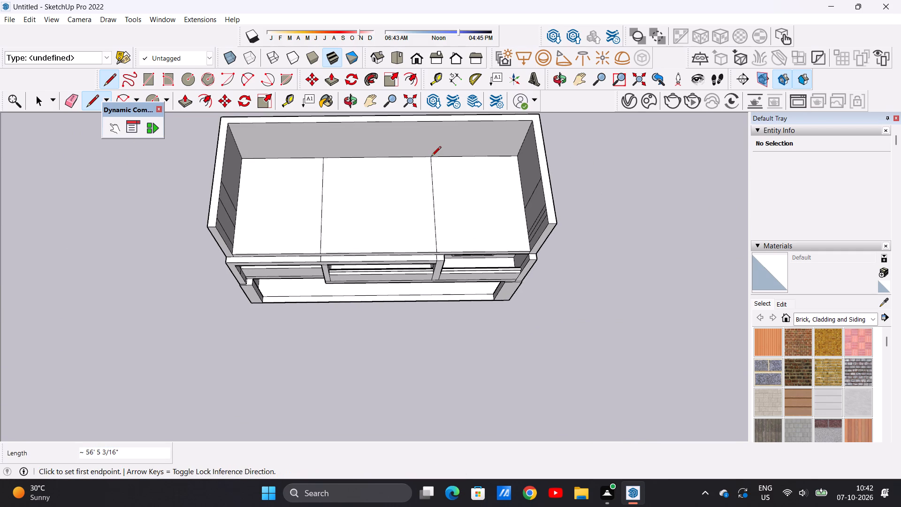
scroll(451, 256, "up", 13)
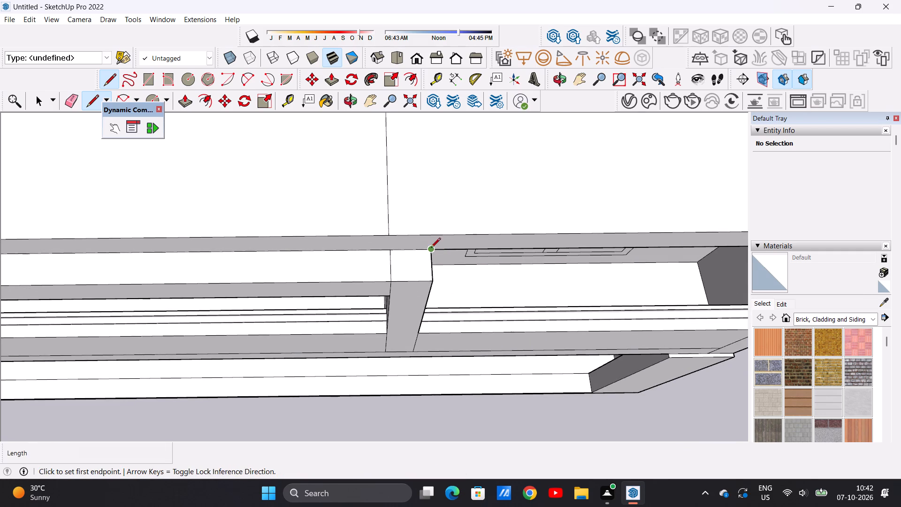
left_click(431, 234)
scroll(429, 176, "down", 9)
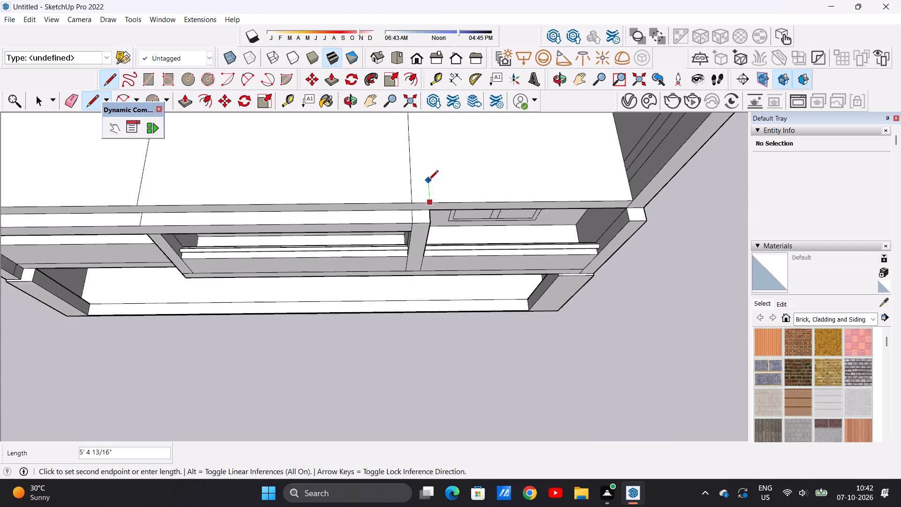
scroll(428, 181, "down", 17)
scroll(433, 144, "up", 12)
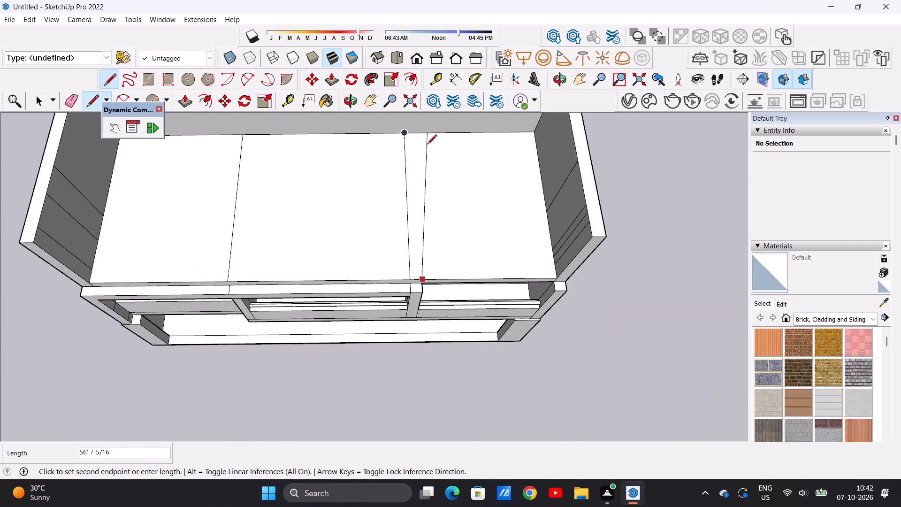
left_click(414, 132)
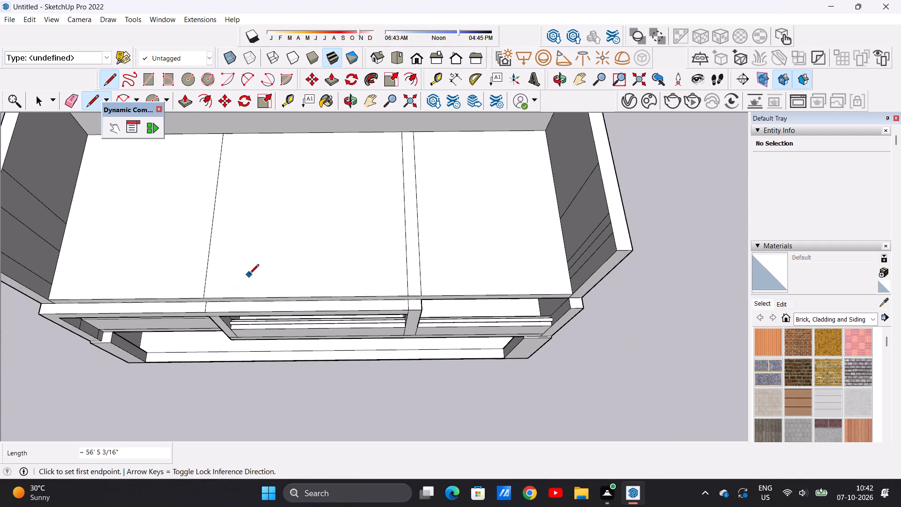
Draw a second line about 56' 5 3/16" long beside the left floor line, outlining a partition strip from the slab's front edge to the back wall.
middle_click_drag(251, 278, 276, 172)
middle_click_drag(209, 290, 215, 207)
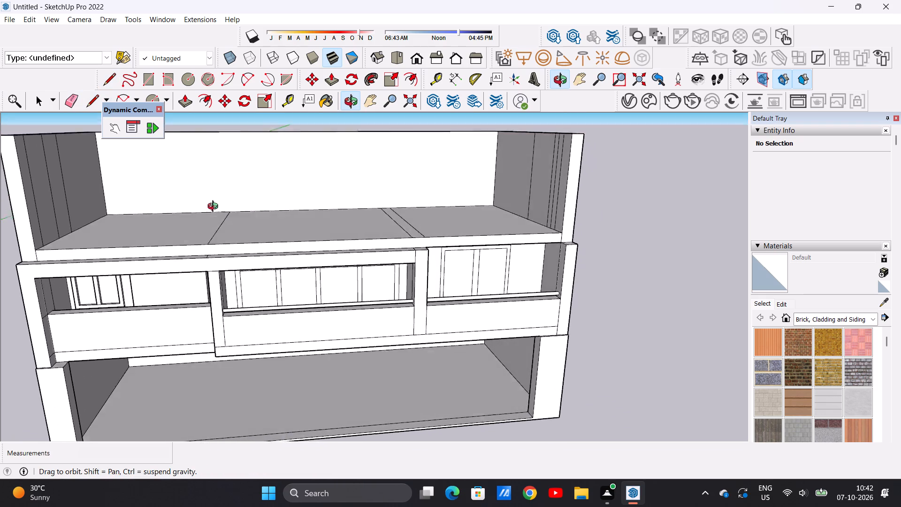
middle_click_drag(215, 207, 216, 179)
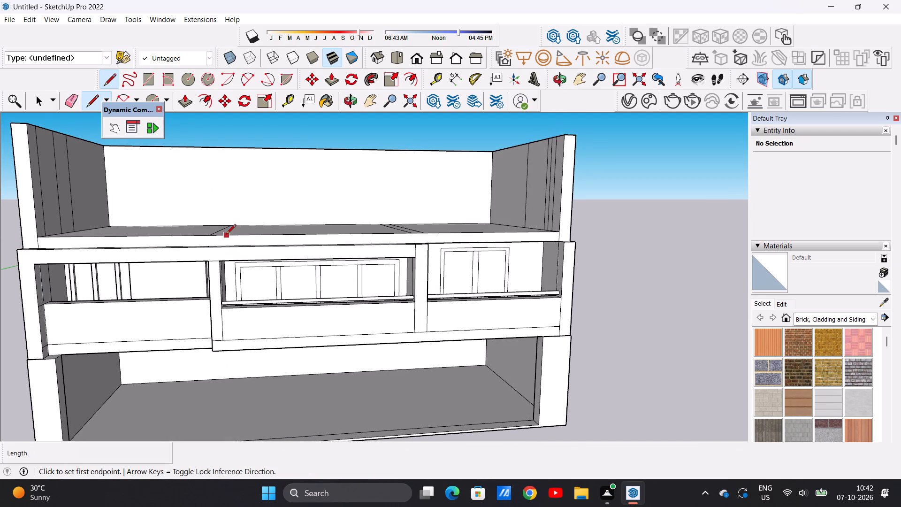
middle_click_drag(226, 235, 215, 317)
scroll(225, 270, "up", 6)
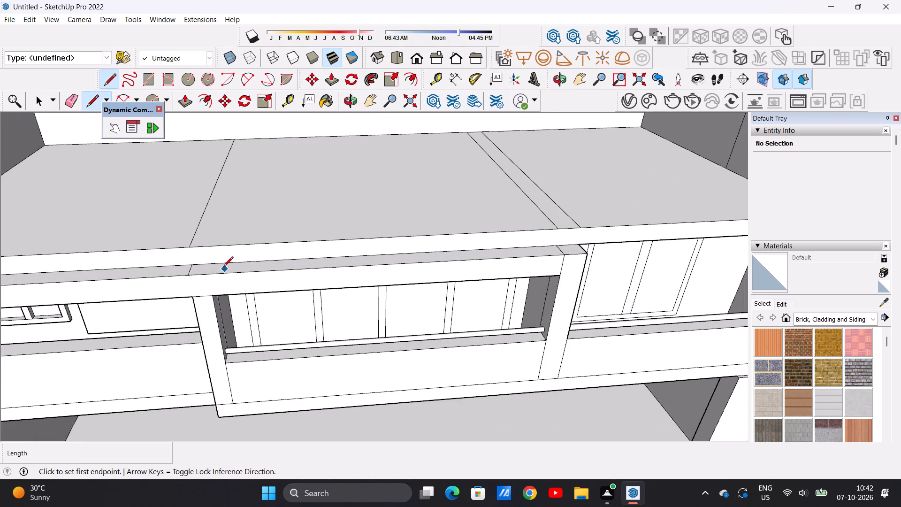
middle_click_drag(221, 260, 207, 316)
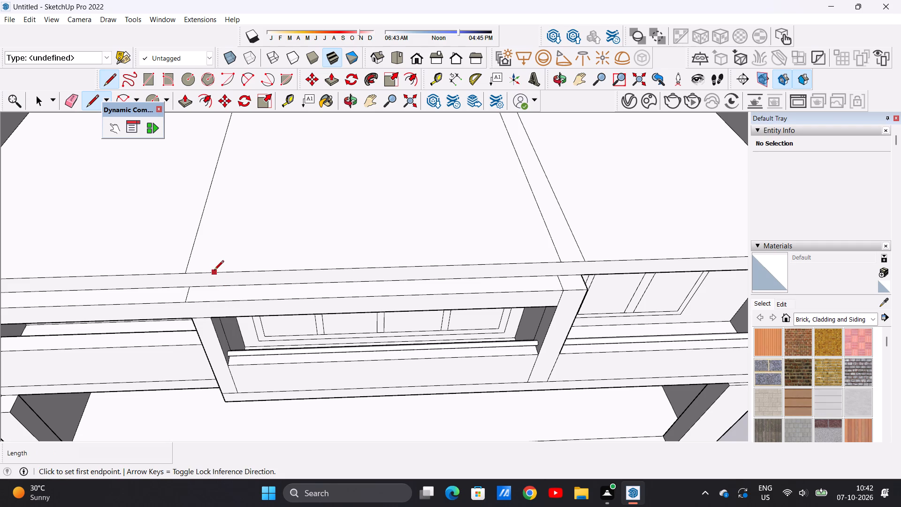
left_click(213, 271)
scroll(232, 226, "down", 4)
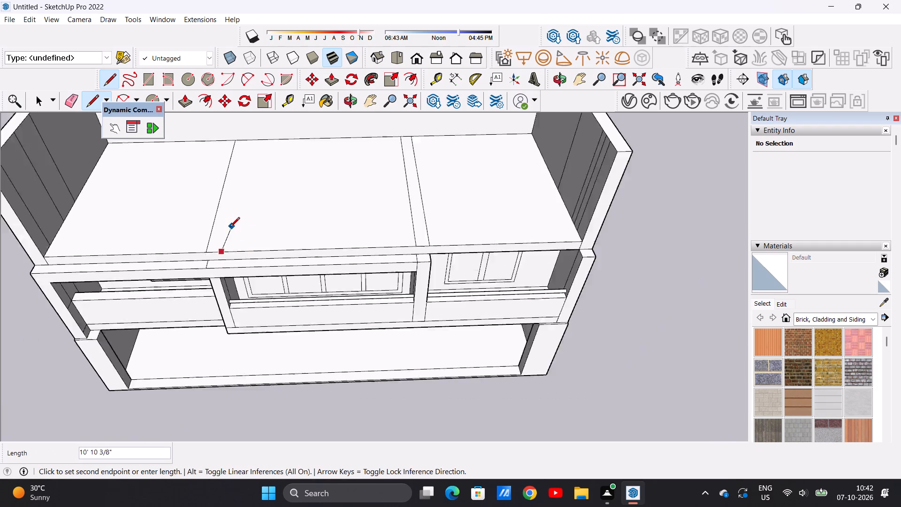
scroll(230, 228, "down", 11)
scroll(240, 179, "up", 12)
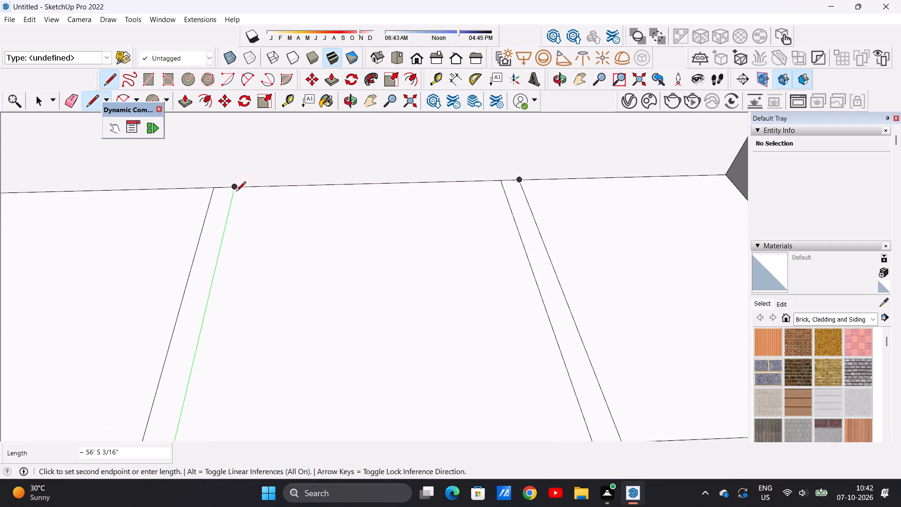
left_click(233, 186)
key("space")
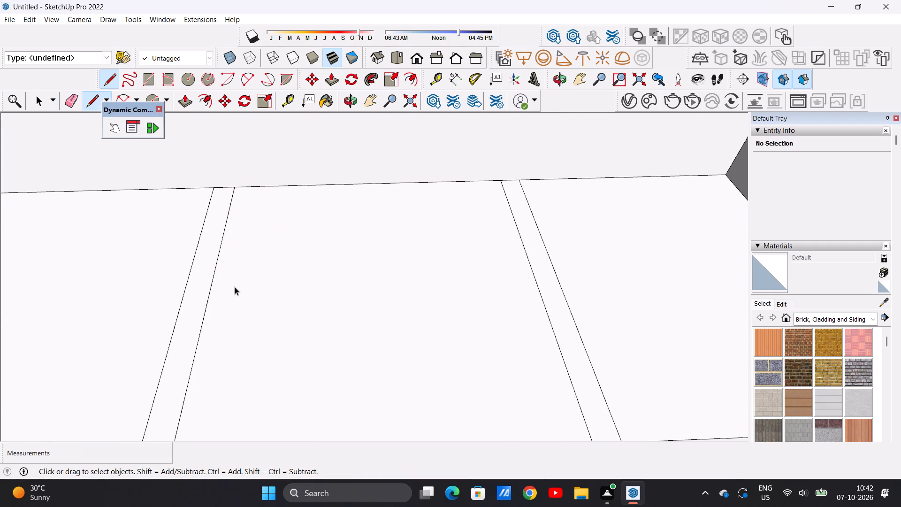
Push/Pull the left partition strip on the upper floor upward about 29' 1/16", level with the tops of the outer walls.
scroll(235, 289, "down", 16)
scroll(236, 297, "up", 9)
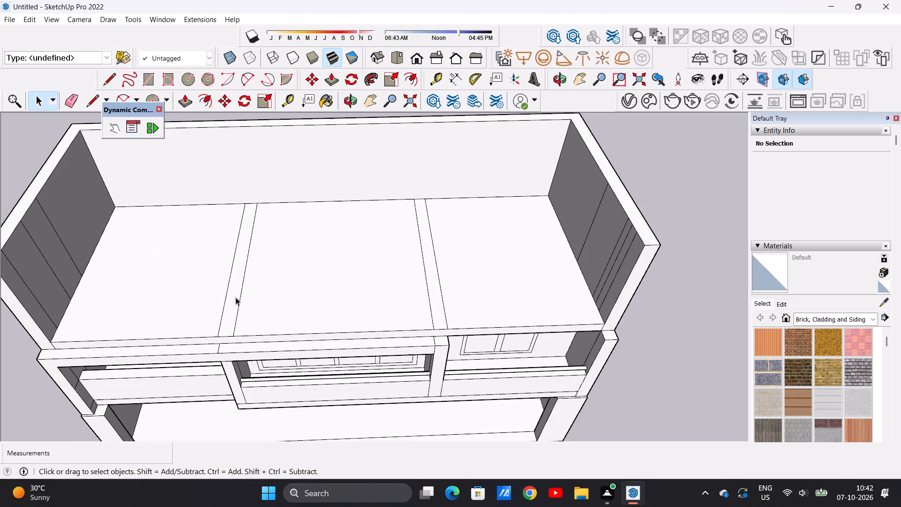
scroll(236, 297, "up", 6)
scroll(236, 297, "down", 16)
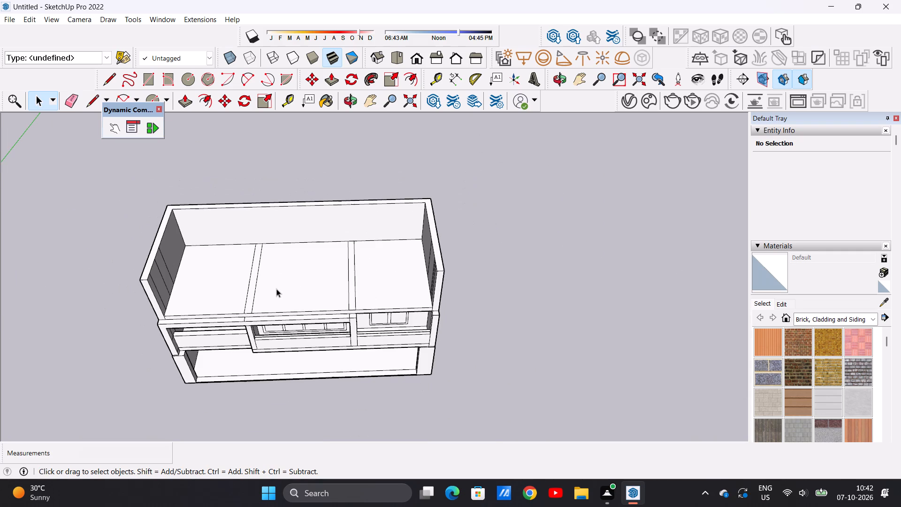
scroll(256, 294, "up", 5)
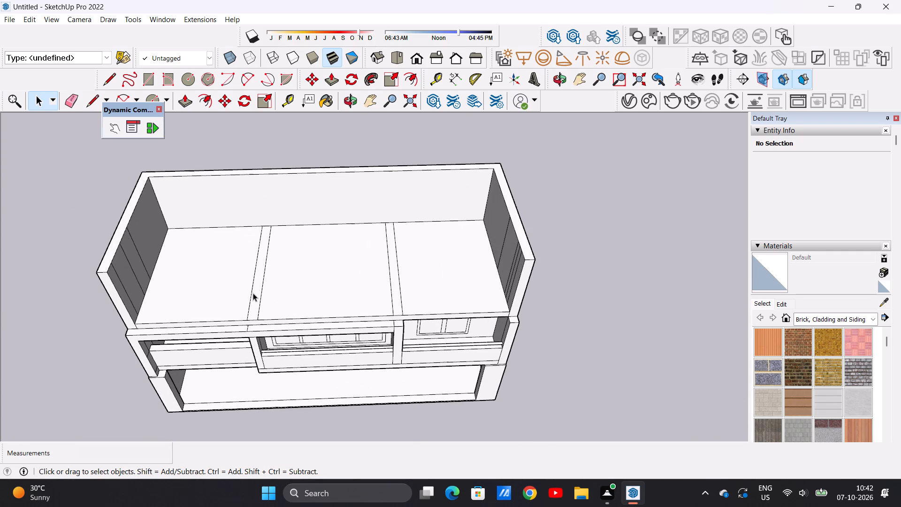
key("p")
scroll(252, 300, "up", 5)
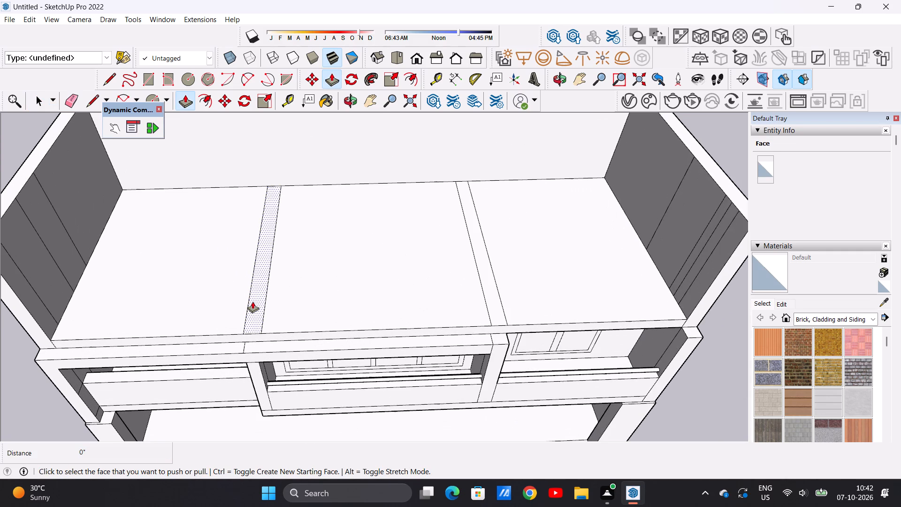
left_click(252, 301)
scroll(261, 239, "down", 10)
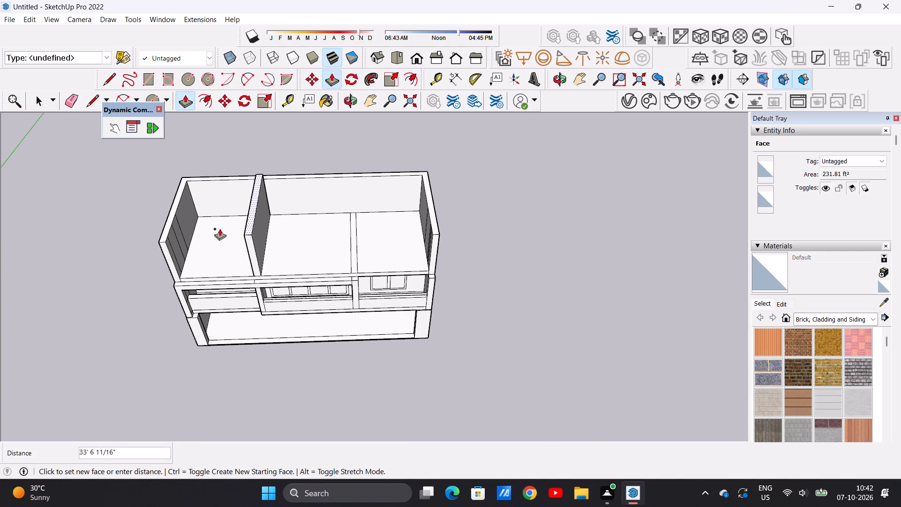
left_click(168, 240)
Push/Pull the right partition strip on the upper floor upward about 29' 1/16", matching the height of the left partition wall.
scroll(352, 255, "up", 5)
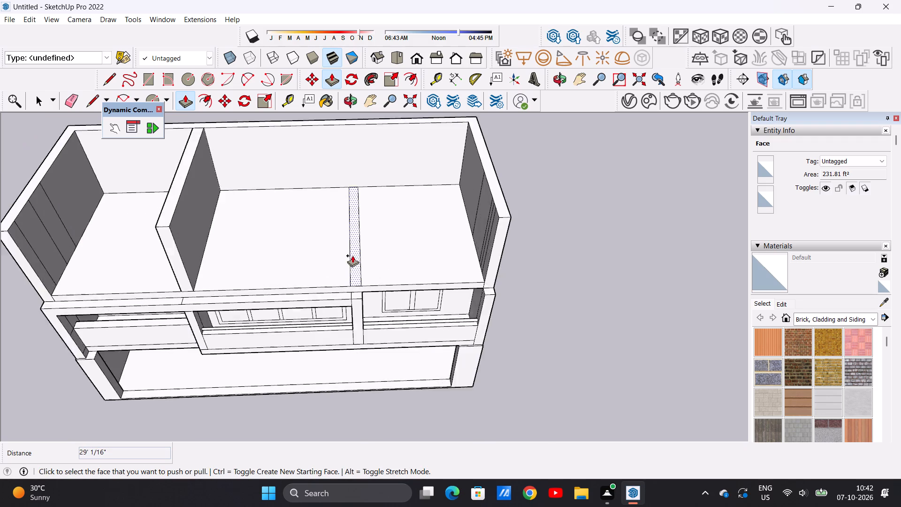
scroll(352, 255, "up", 6)
left_click(352, 279)
scroll(361, 236, "down", 13)
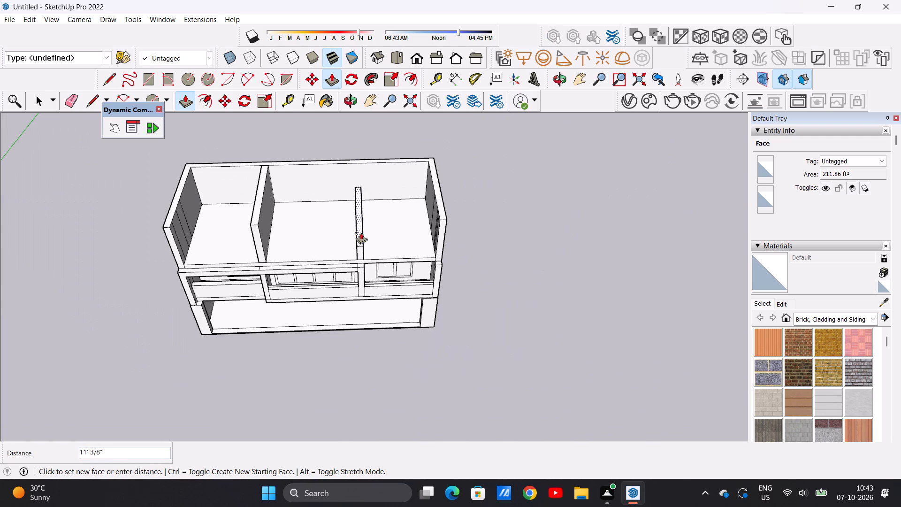
left_click(257, 226)
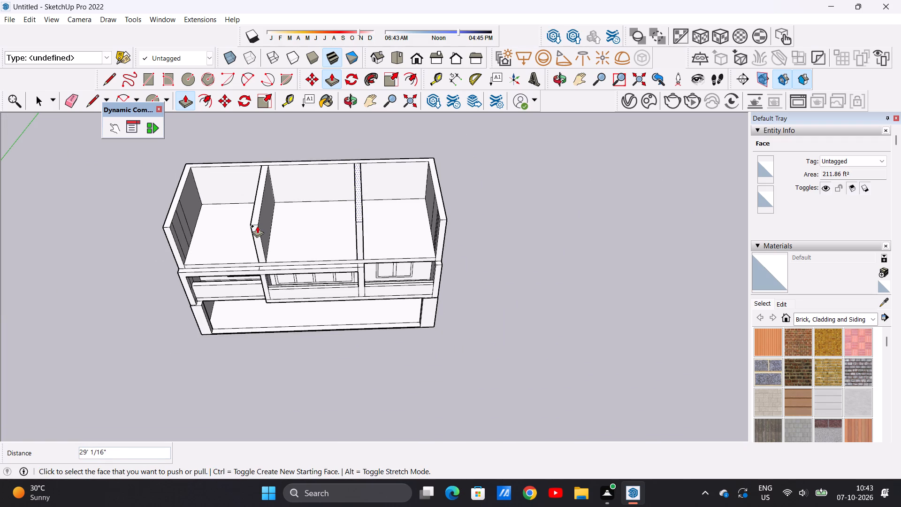
key("space")
Examine the upper storey's partition walls and three open bays from the front and from above.
scroll(257, 226, "down", 6)
middle_click_drag(215, 263, 346, 162)
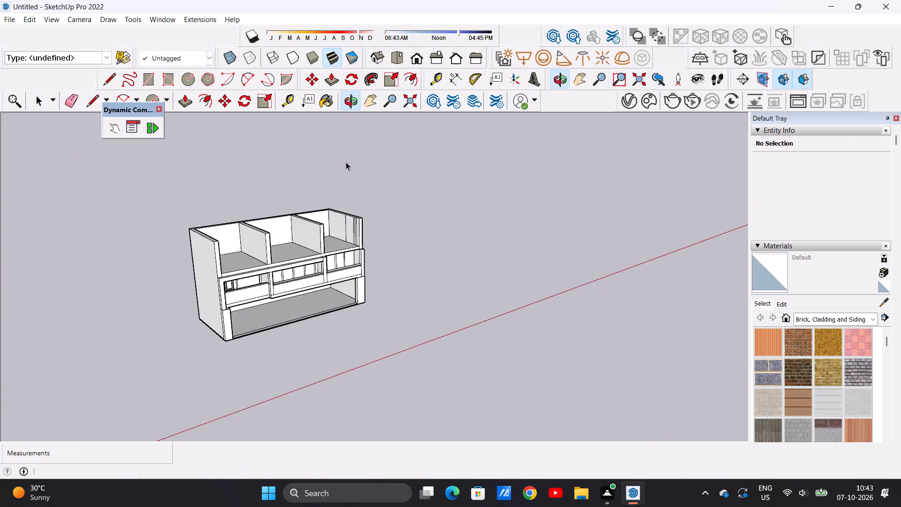
middle_click_drag(283, 223, 262, 179)
middle_click_drag(365, 253, 274, 238)
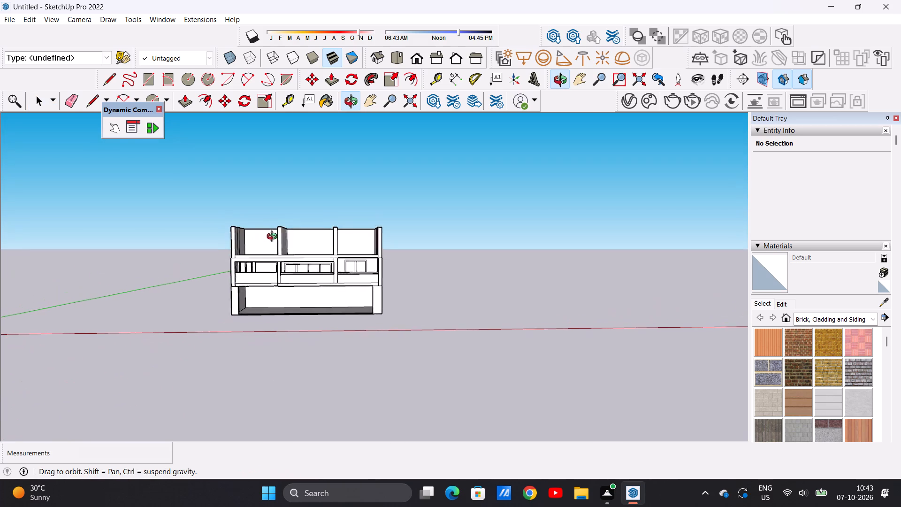
middle_click_drag(274, 238, 255, 244)
scroll(266, 244, "up", 11)
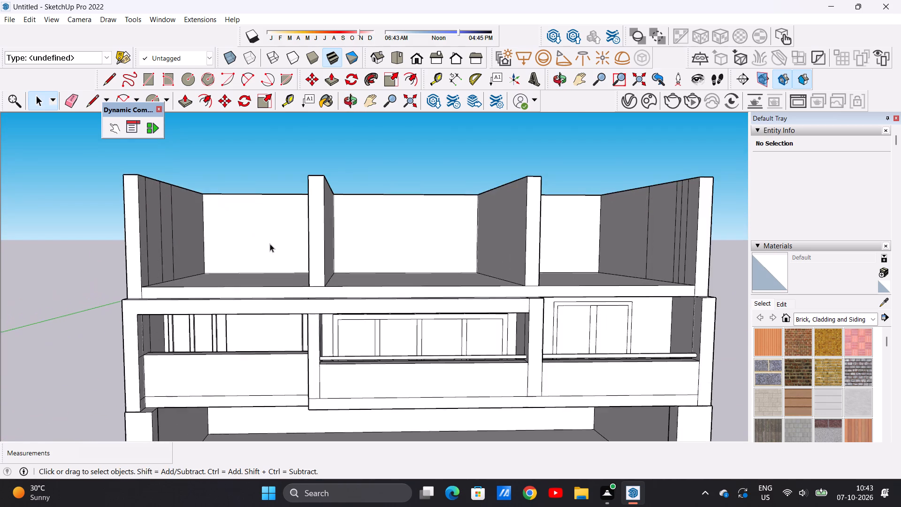
scroll(256, 217, "down", 5)
middle_click_drag(245, 218, 226, 347)
scroll(214, 230, "up", 7)
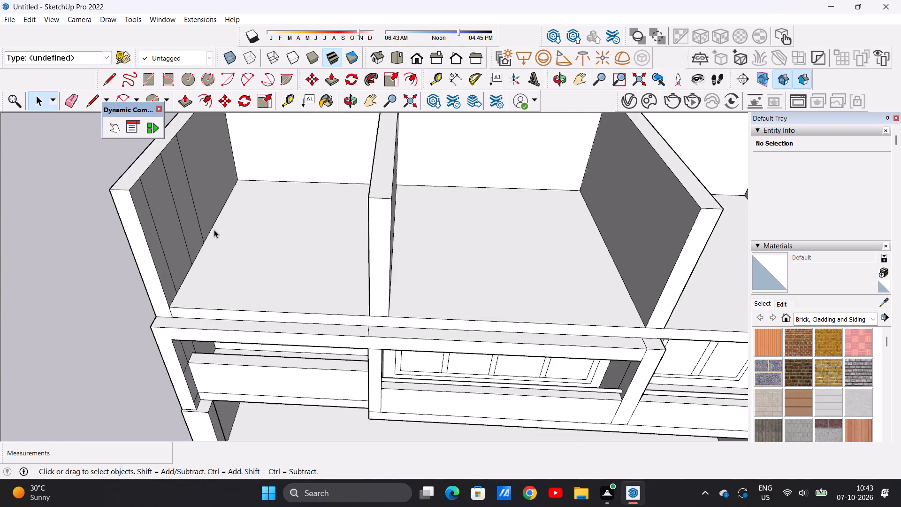
middle_click_drag(287, 224, 281, 305)
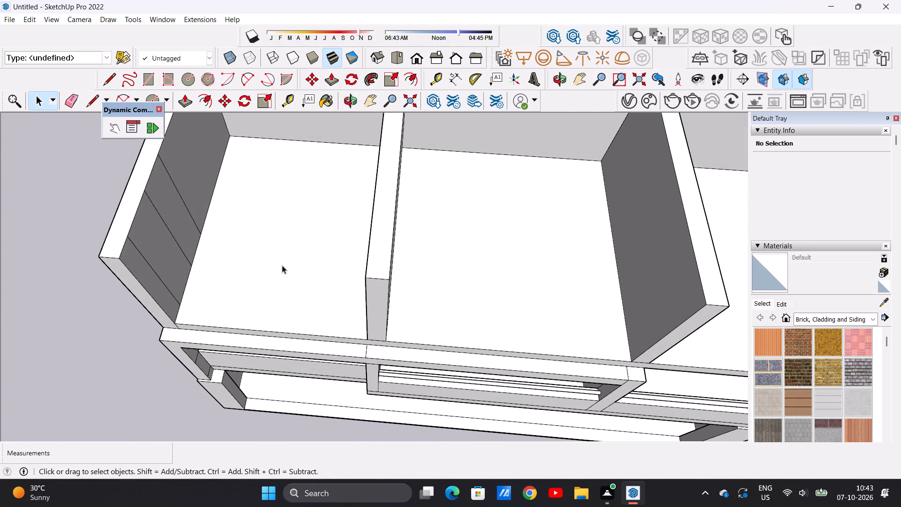
scroll(282, 265, "down", 10)
scroll(287, 261, "up", 8)
scroll(287, 261, "down", 3)
middle_click_drag(284, 261, 324, 231)
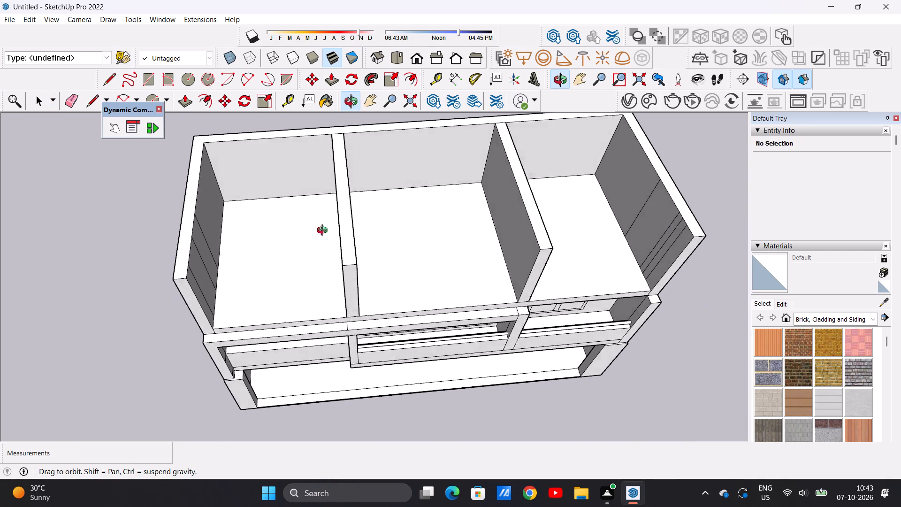
middle_click_drag(324, 231, 320, 200)
middle_click_drag(320, 200, 312, 188)
scroll(295, 223, "down", 3)
scroll(293, 194, "up", 4)
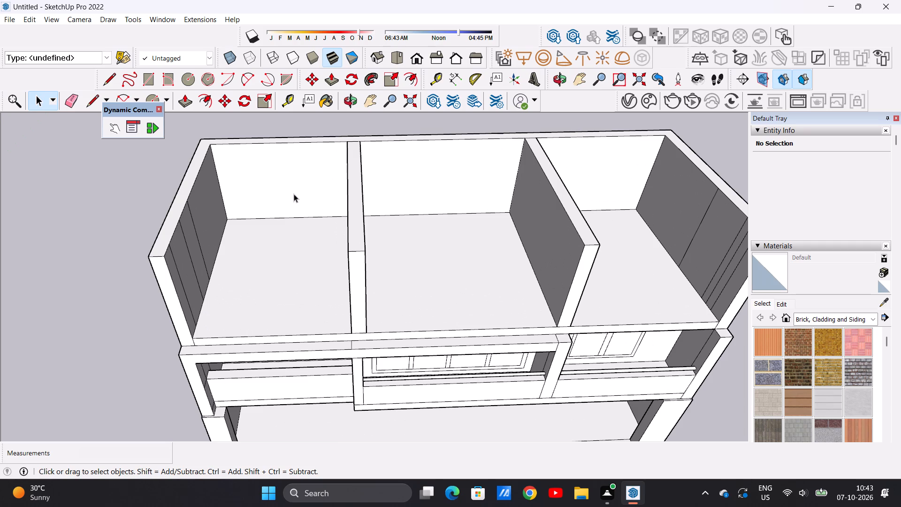
scroll(294, 194, "down", 11)
scroll(313, 260, "up", 10)
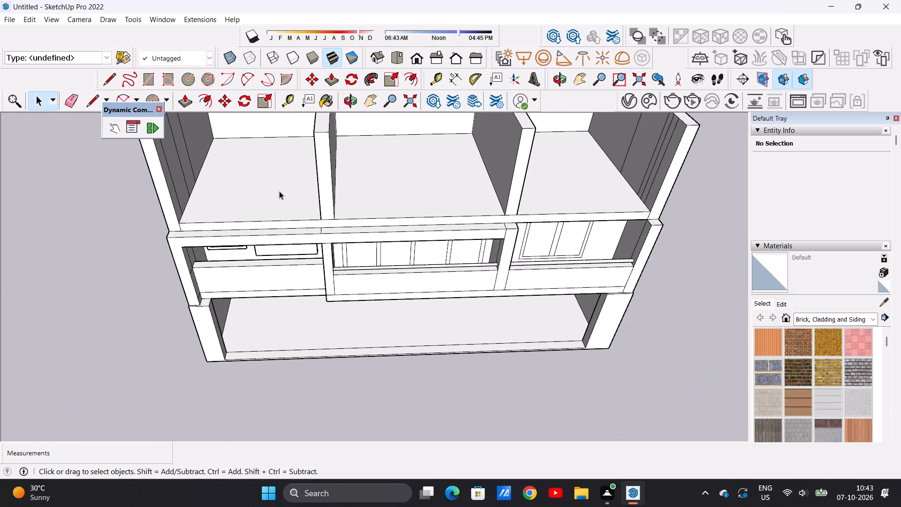
scroll(279, 198, "down", 7)
scroll(273, 139, "up", 2)
middle_click_drag(270, 215, 264, 163)
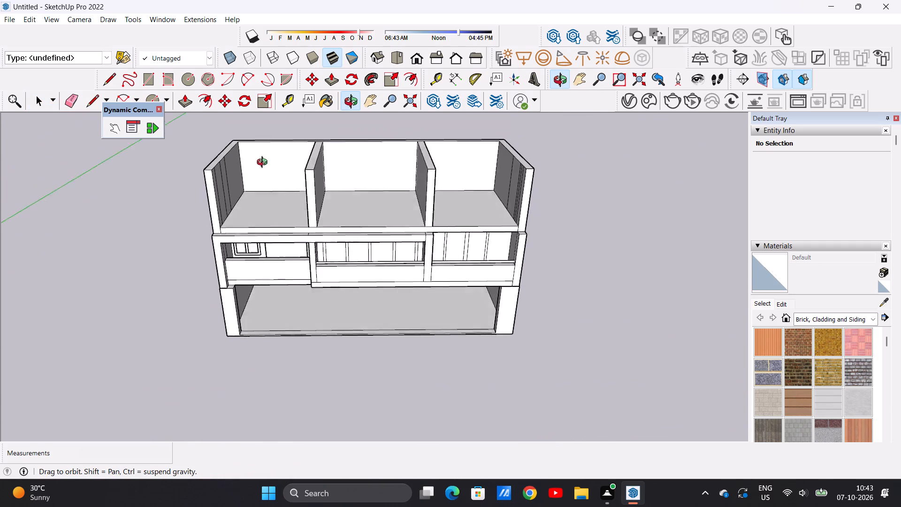
middle_click_drag(264, 163, 283, 145)
scroll(276, 174, "up", 2)
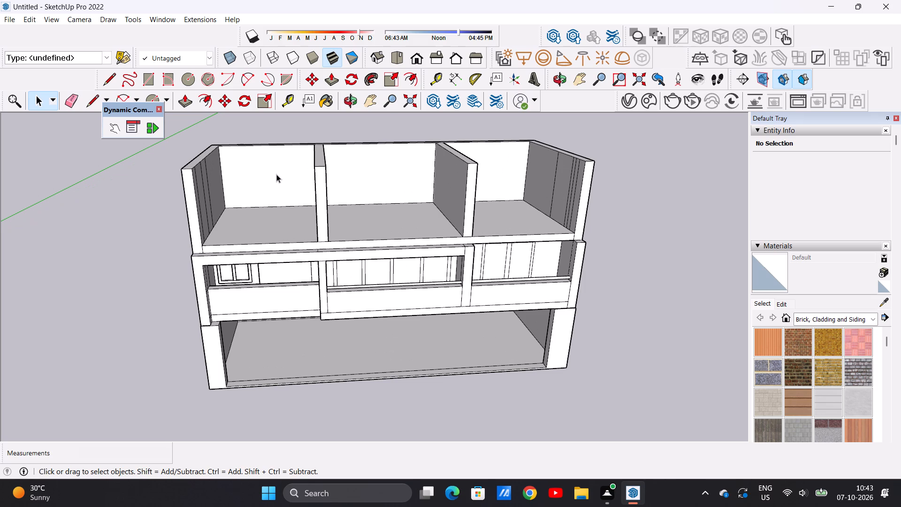
scroll(276, 174, "down", 3)
scroll(270, 176, "up", 7)
middle_click_drag(263, 168, 262, 171)
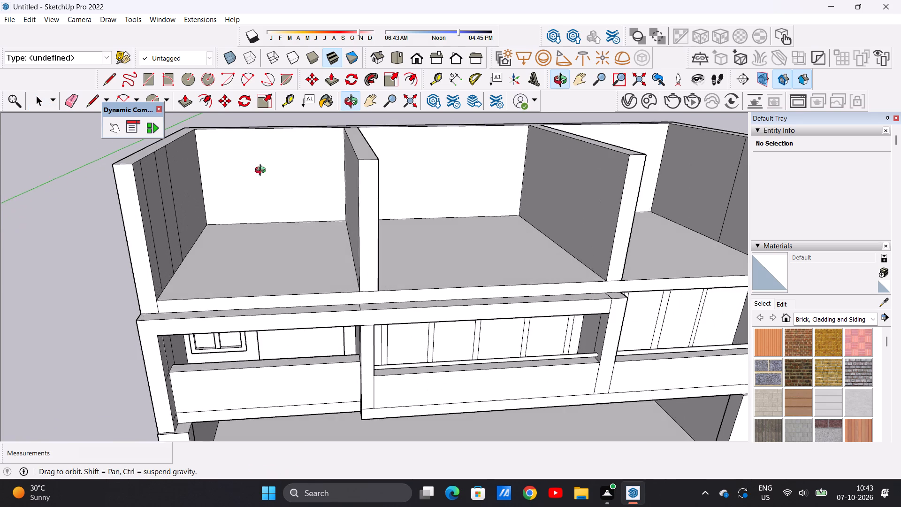
middle_click_drag(262, 171, 254, 237)
scroll(254, 237, "down", 10)
scroll(263, 193, "up", 1)
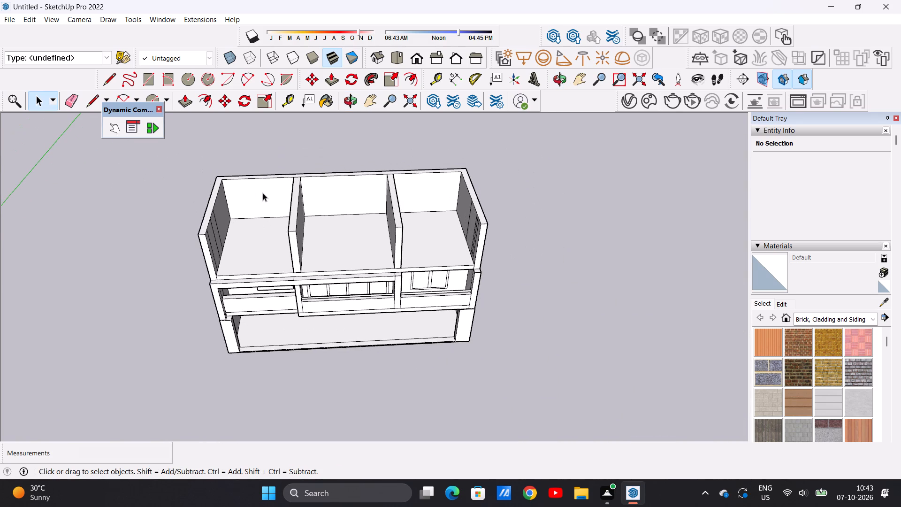
Push/Pull the back wall faces of all three upper-storey bays forward about 32' 4 15/16", keeping them aligned.
middle_click_drag(239, 225, 238, 252)
scroll(260, 221, "up", 5)
key("p")
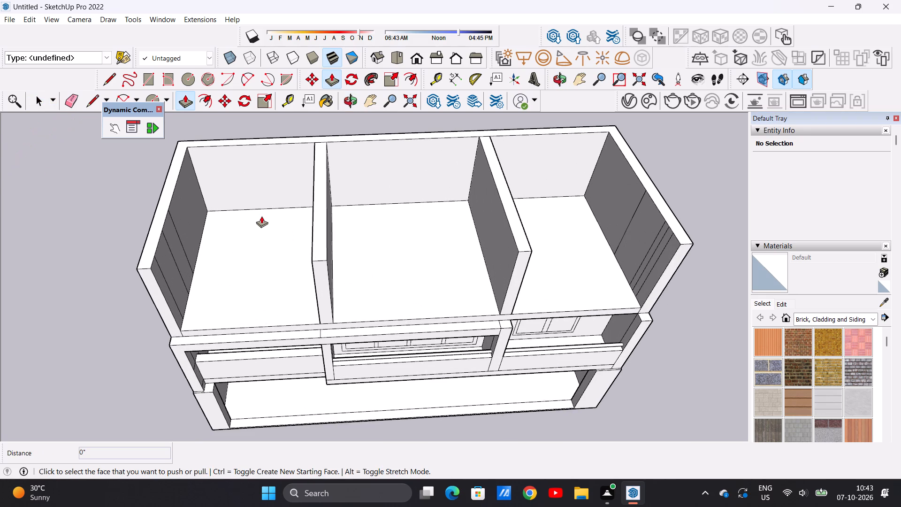
left_click(254, 166)
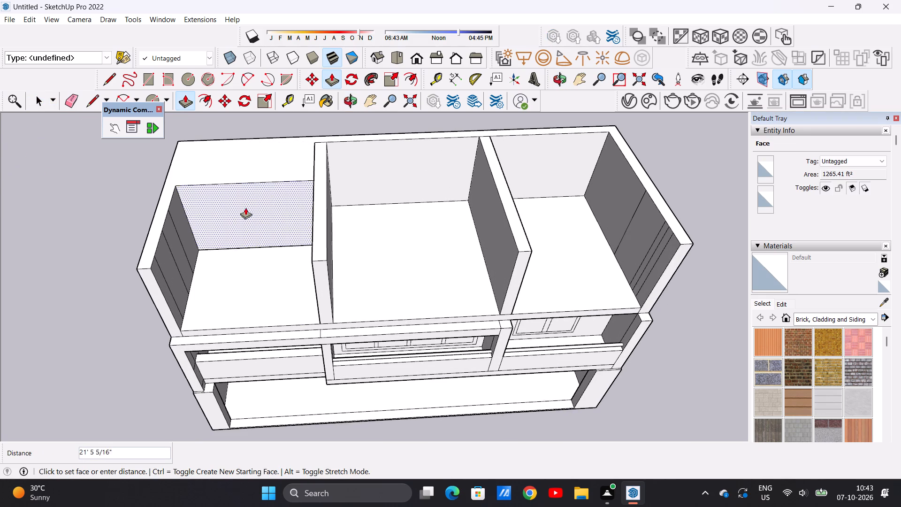
left_click(233, 244)
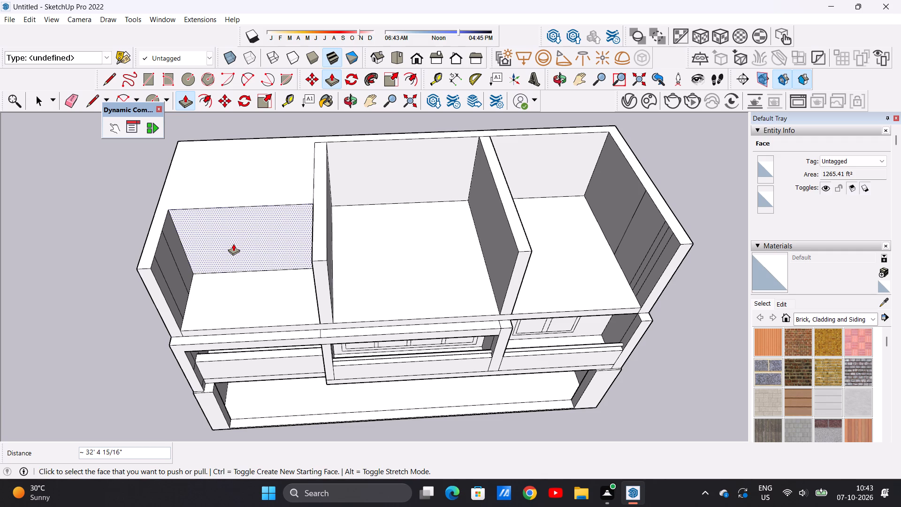
left_click(356, 158)
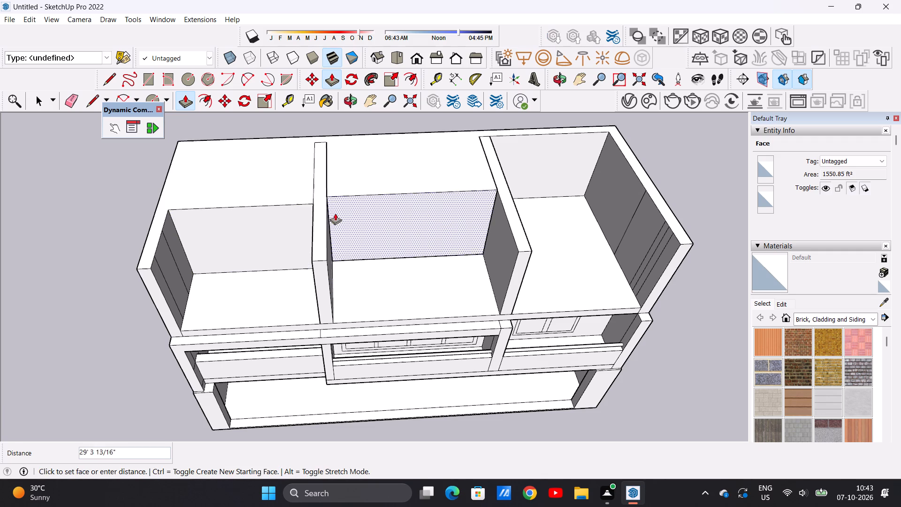
left_click(313, 199)
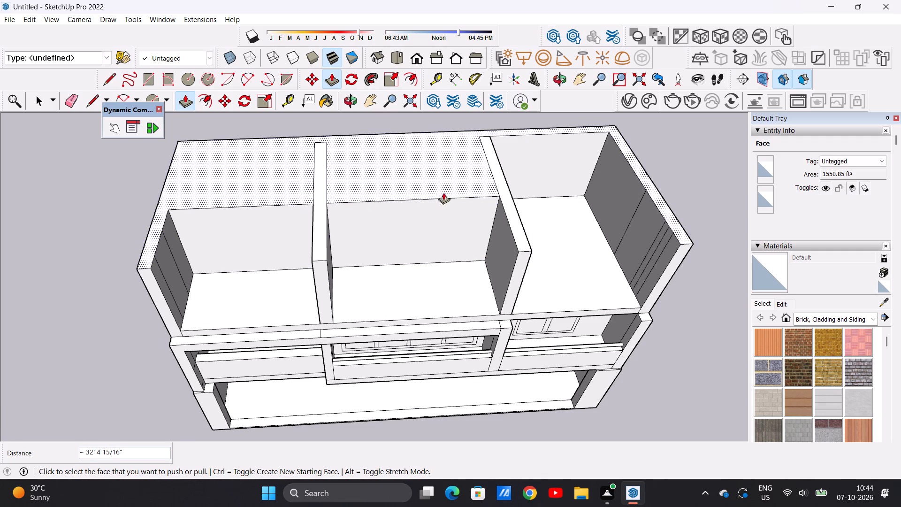
left_click(535, 144)
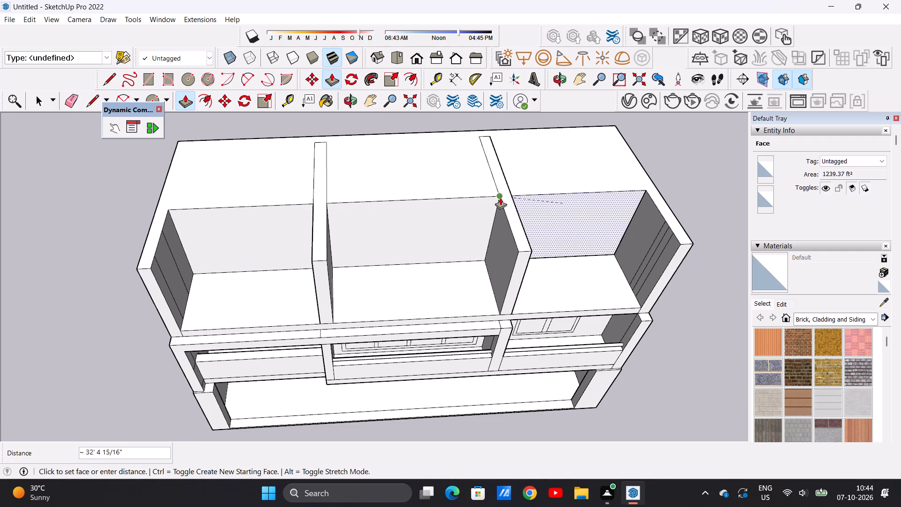
left_click(500, 198)
key("space")
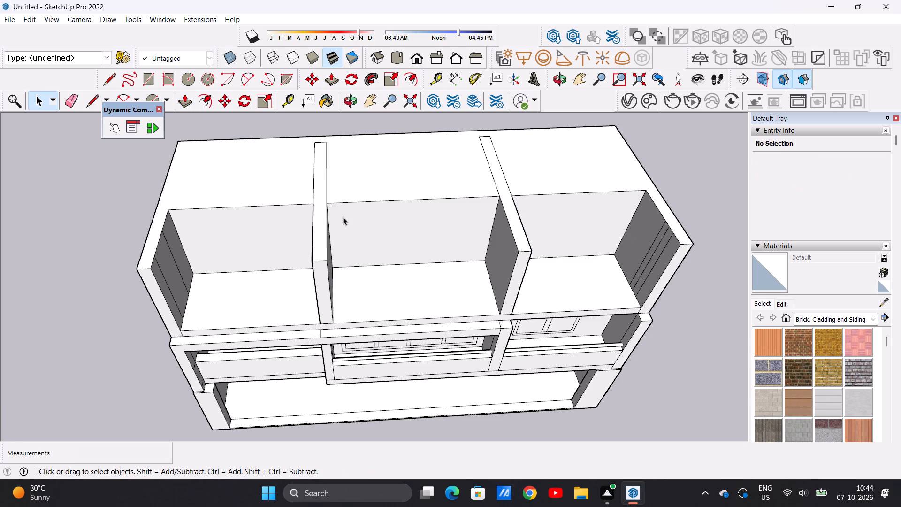
Draw a rectangle about 39' 11 13/16" by 25' 8" on the back wall of the upper storey's left bay.
scroll(317, 233, "down", 5)
middle_click_drag(286, 246, 294, 142)
middle_click_drag(279, 226, 283, 209)
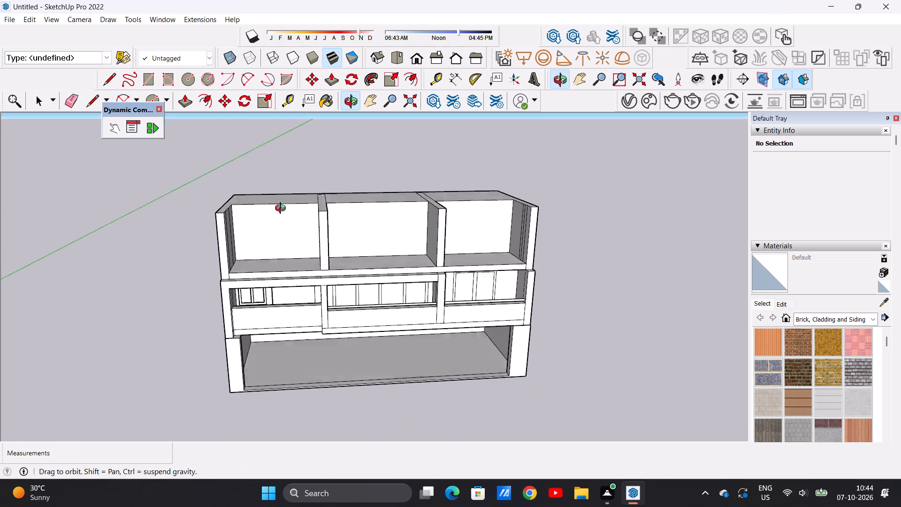
middle_click_drag(283, 209, 284, 203)
scroll(276, 242, "up", 4)
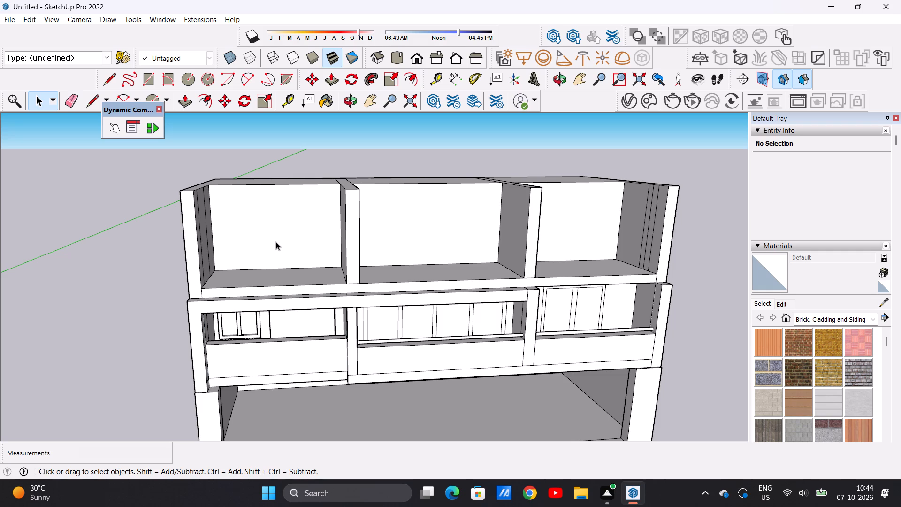
middle_click_drag(279, 239, 260, 300)
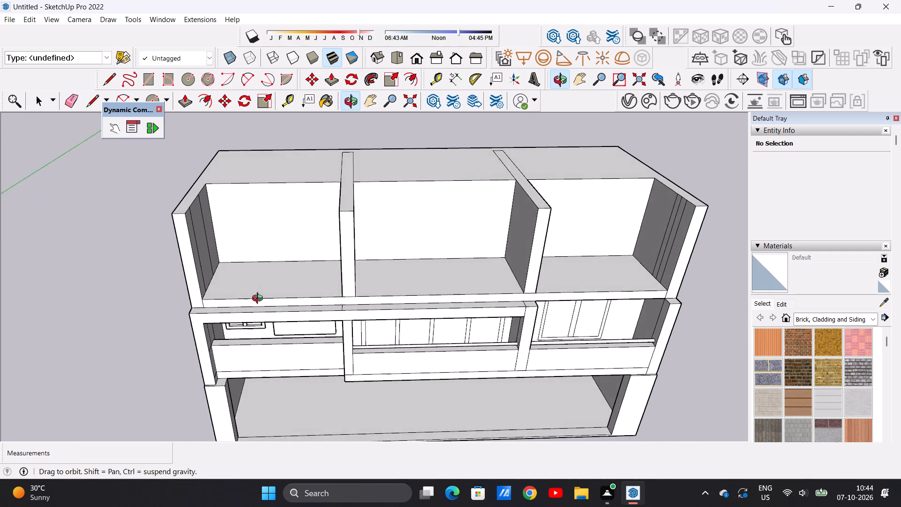
middle_click_drag(260, 300, 264, 253)
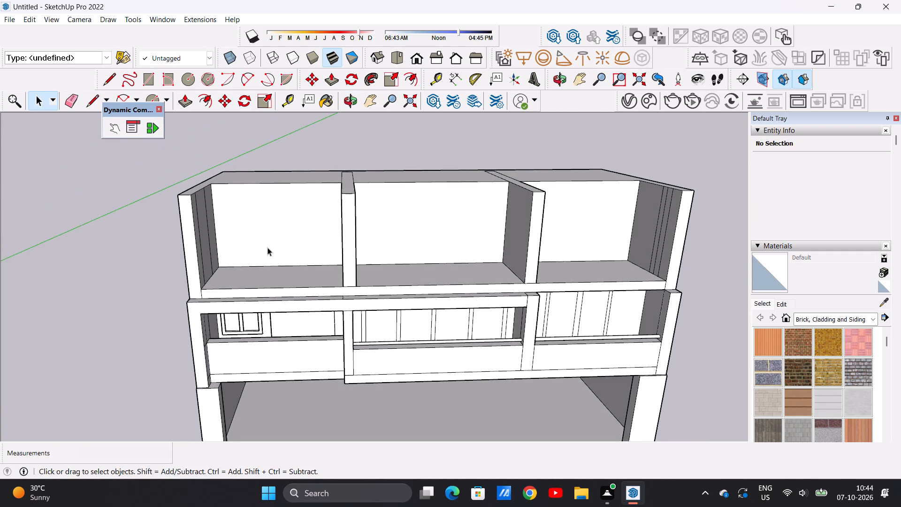
scroll(275, 221, "up", 4)
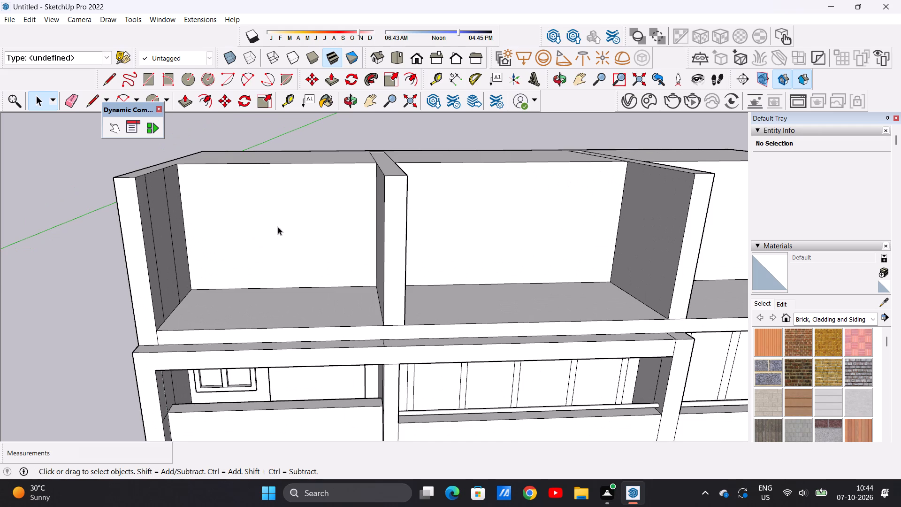
scroll(278, 227, "up", 1)
middle_click_drag(281, 253, 281, 221)
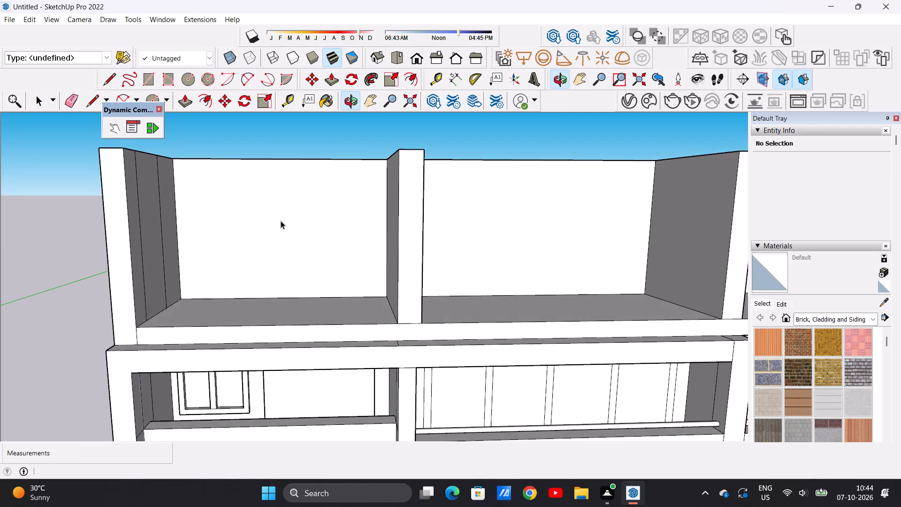
scroll(289, 199, "up", 2)
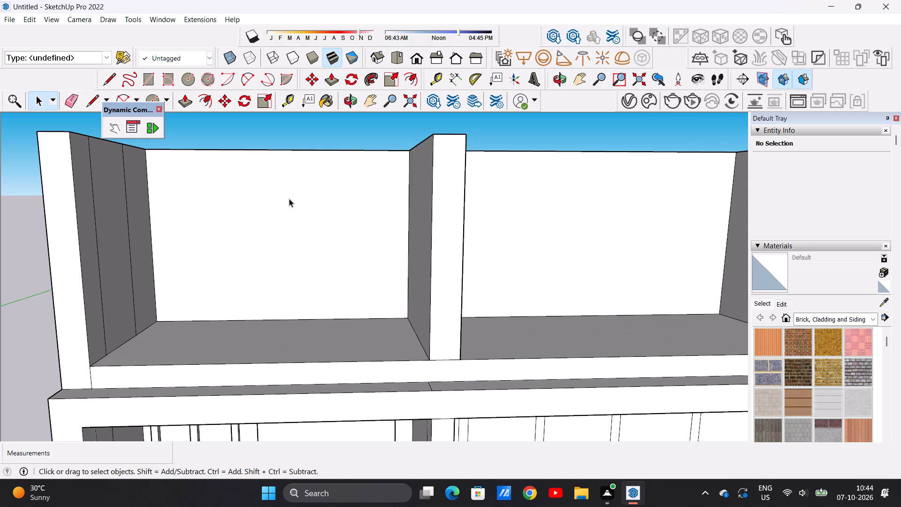
key("r")
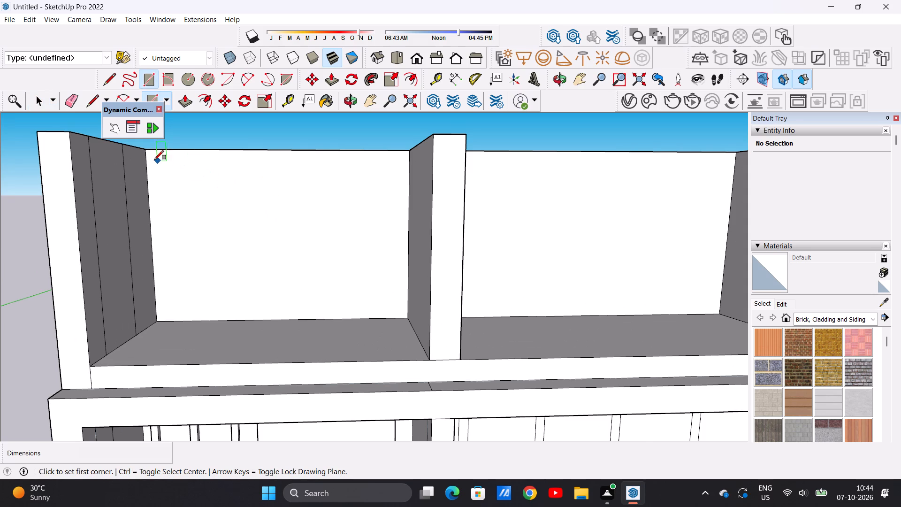
left_click(159, 164)
left_click(399, 313)
key("space")
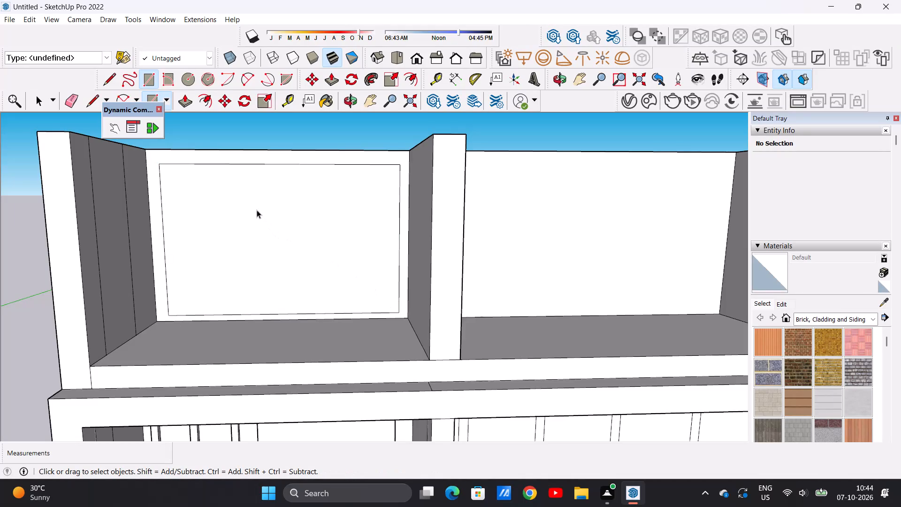
Draw two vertical lines about 25' 8" long from the rectangle's top edge to its bottom edge, outlining a narrow strip near its middle.
key("l")
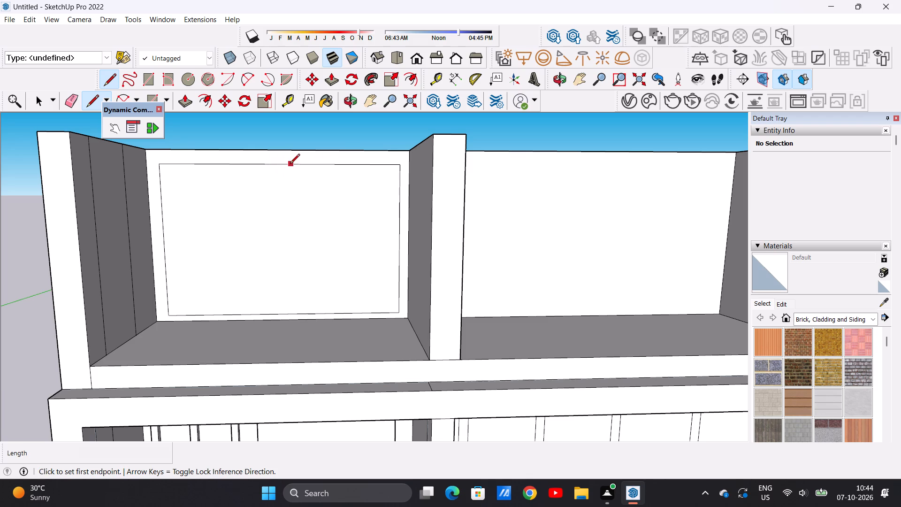
left_click(285, 164)
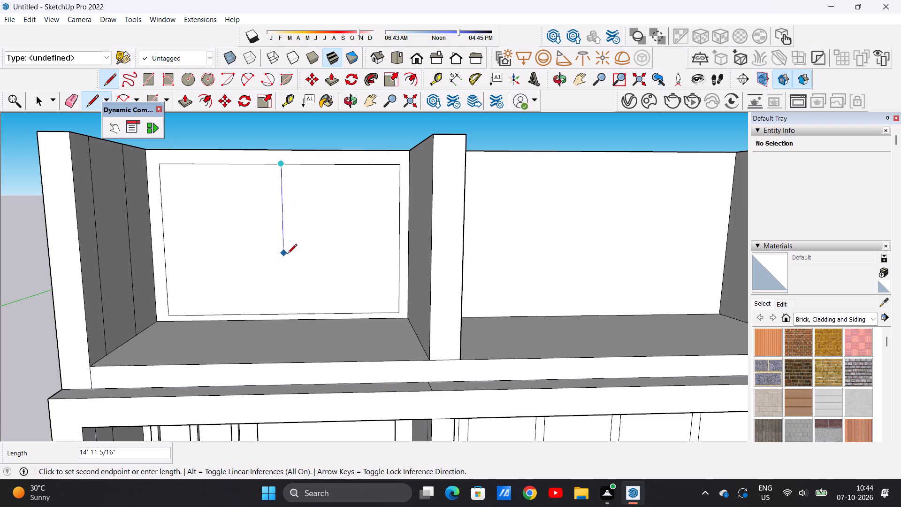
left_click(284, 313)
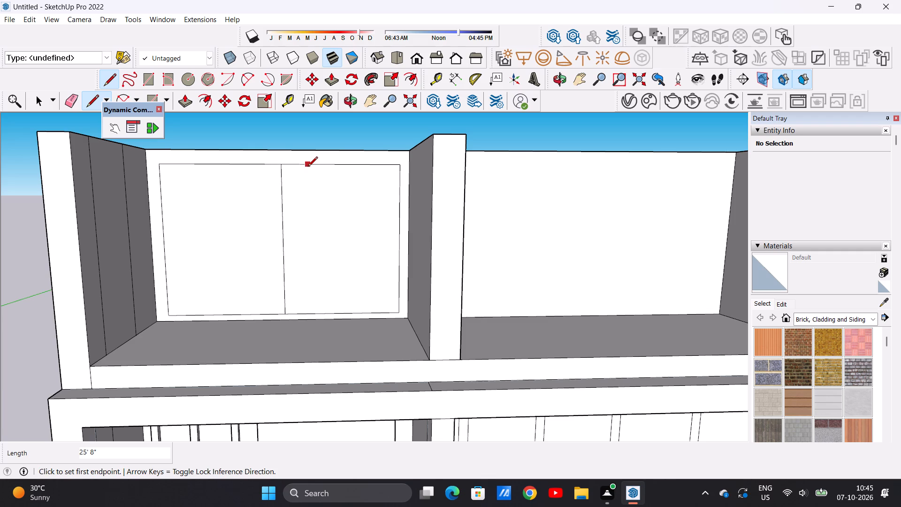
left_click(308, 167)
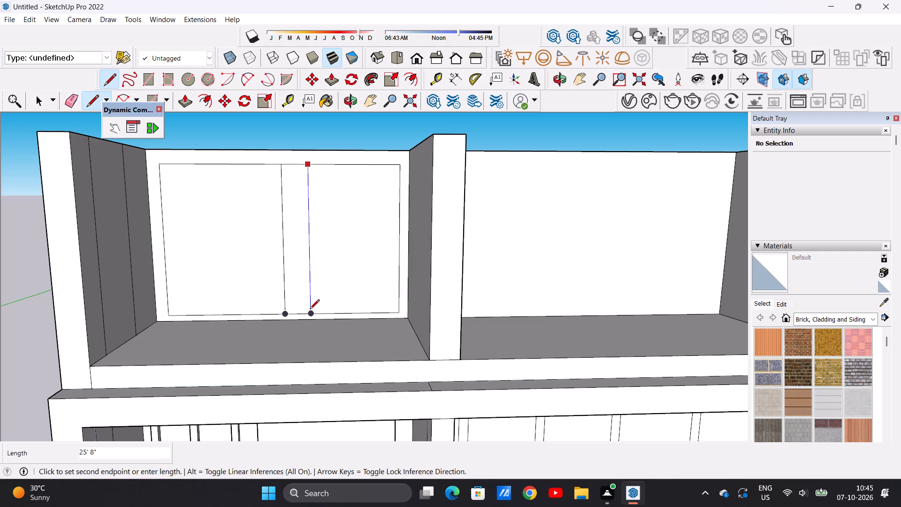
left_click(310, 310)
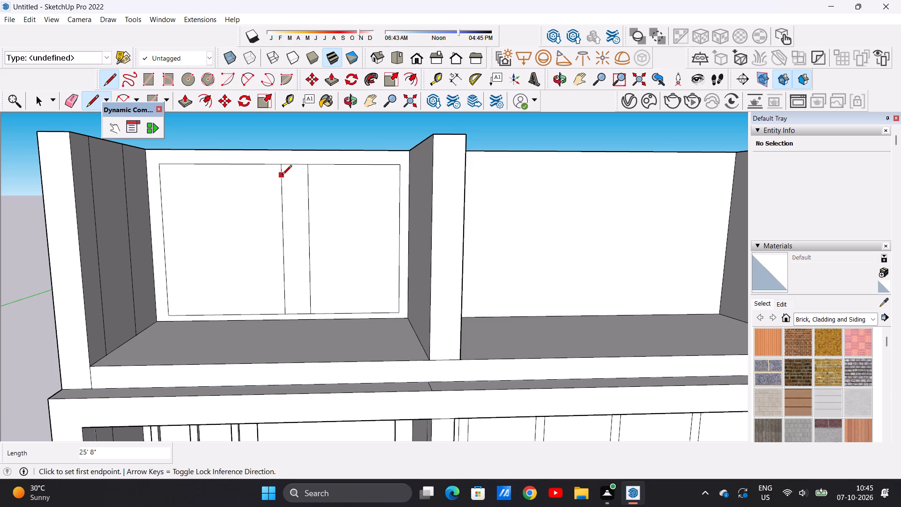
Draw a horizontal line about 15' 6 9/16" long across the rectangle's right-hand panel, just below its top edge.
left_click(310, 177)
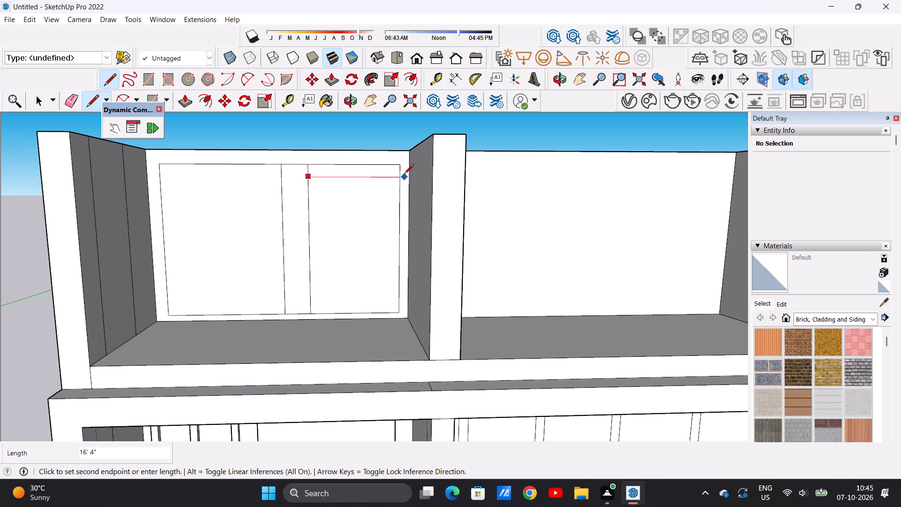
left_click(400, 178)
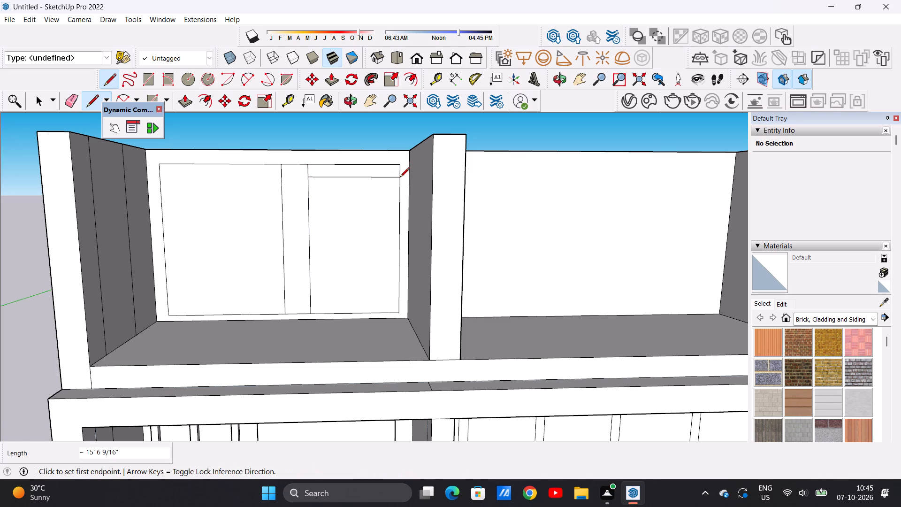
key("space")
Erase the bottom edge of the rectangle's left-hand panel on the left bay's back wall.
scroll(233, 344, "up", 4)
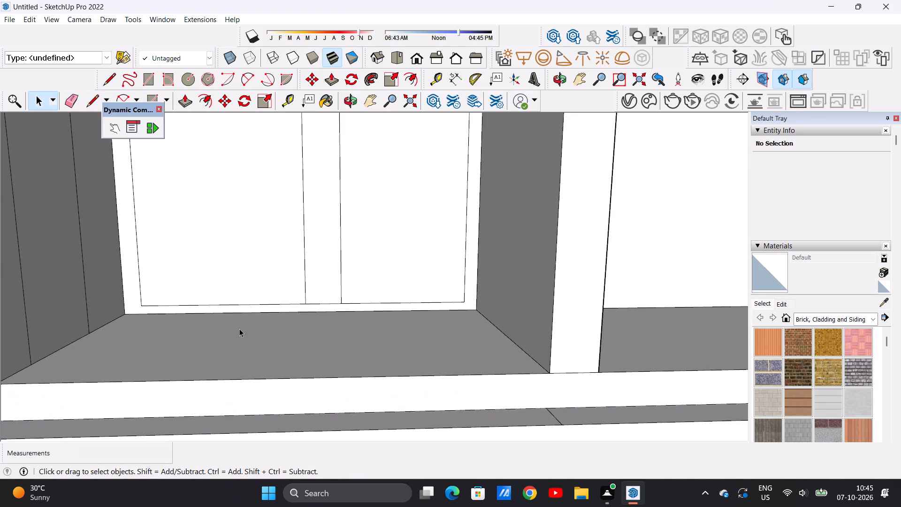
key("e")
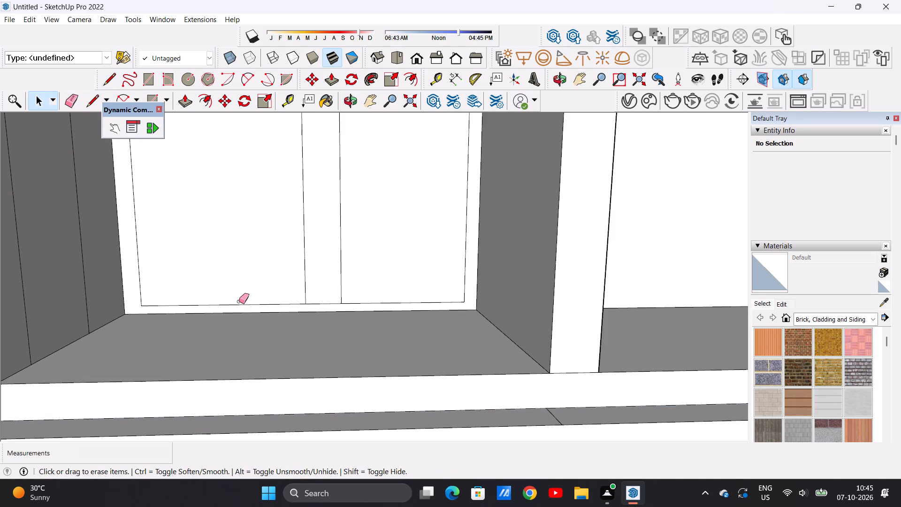
left_click_drag(239, 301, 239, 307)
scroll(239, 307, "down", 9)
scroll(224, 292, "up", 2)
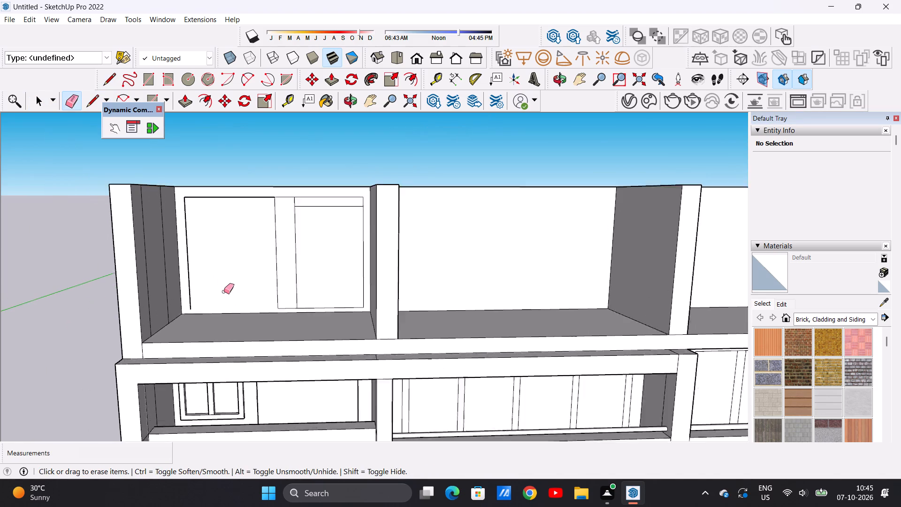
scroll(224, 292, "up", 2)
key("space")
Outline a shorter window in the left-hand panel with a horizontal sill line and a vertical side about 17' 10 1/2" up to the top edge.
type("L")
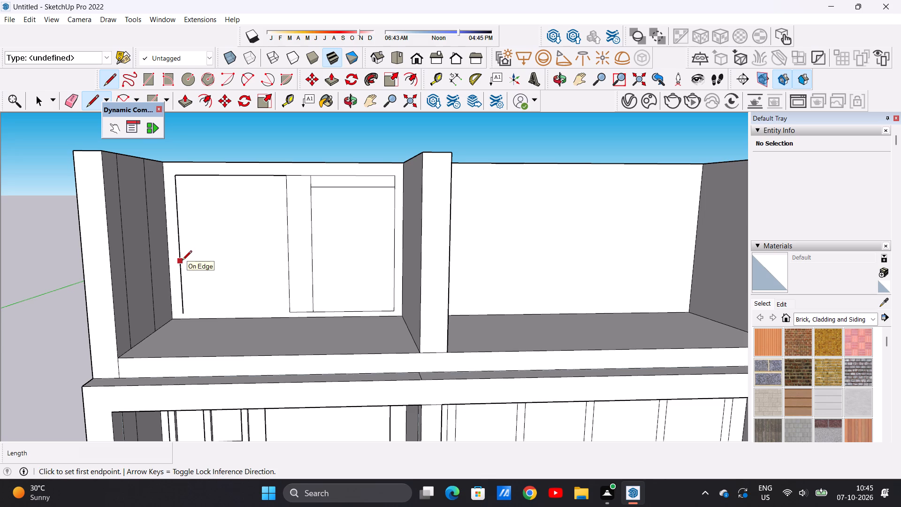
left_click(181, 273)
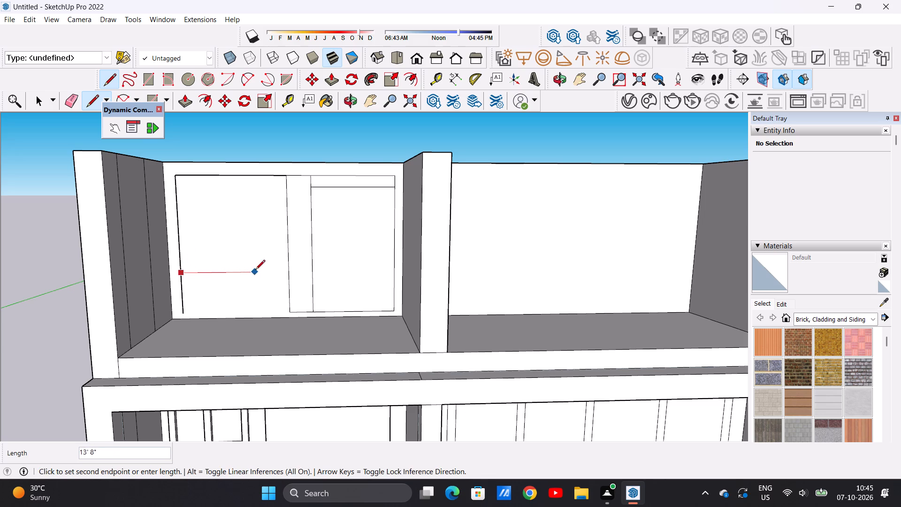
left_click(272, 271)
left_click(272, 271)
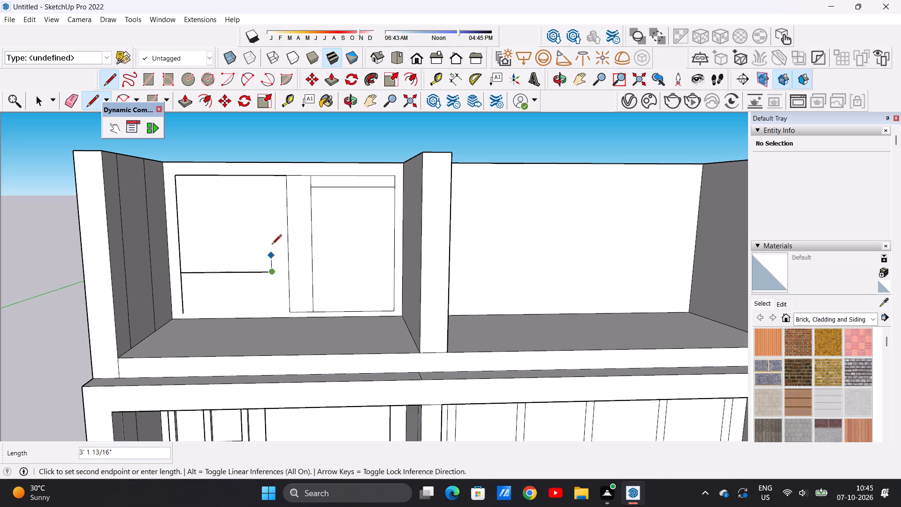
left_click(268, 177)
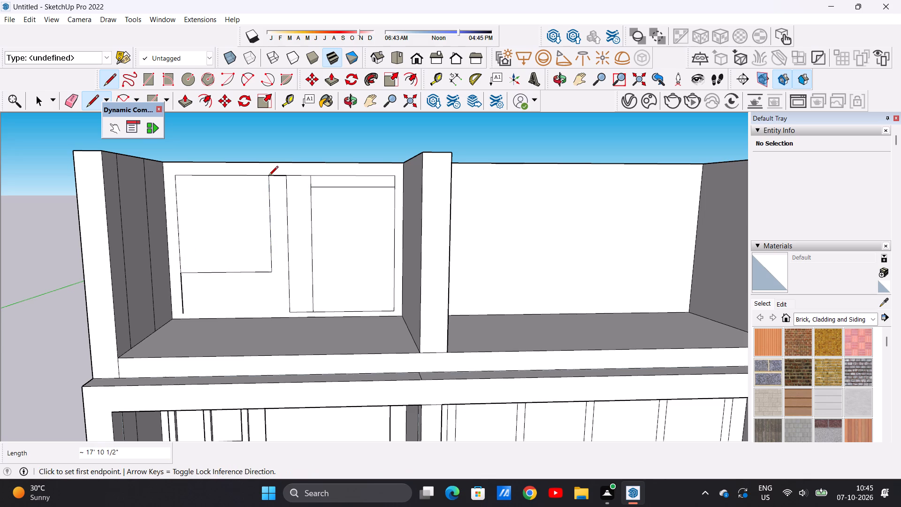
key("space")
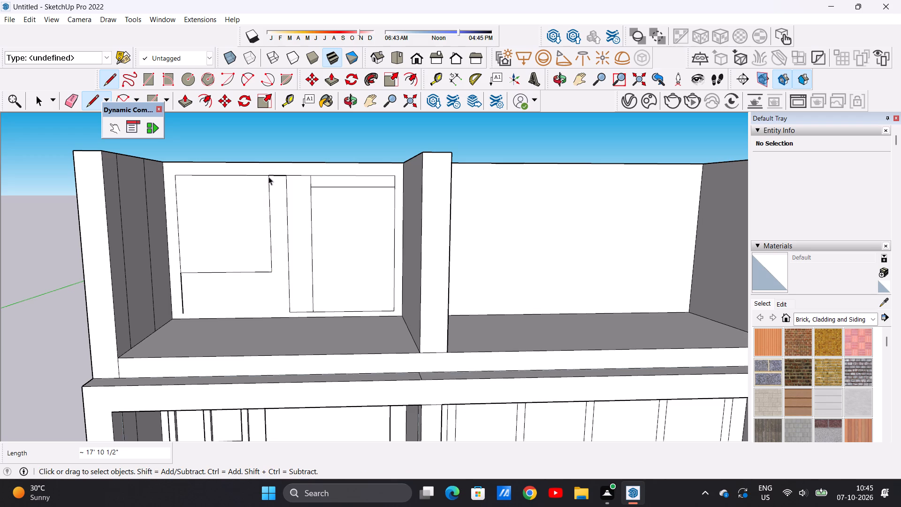
Erase the leftover top edge between the window and door outlines and the leftover left edge below the window.
key("e")
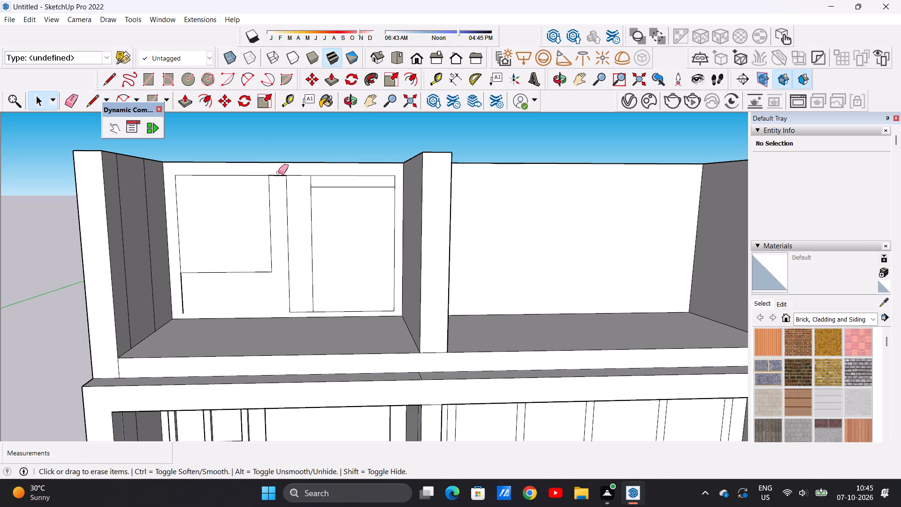
left_click_drag(278, 172, 279, 179)
left_click_drag(179, 287, 181, 286)
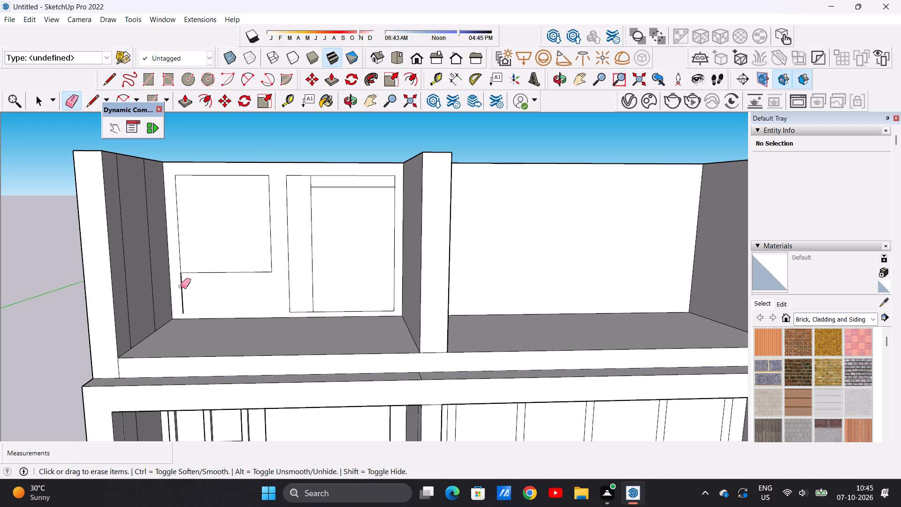
left_click_drag(181, 286, 185, 286)
key("space")
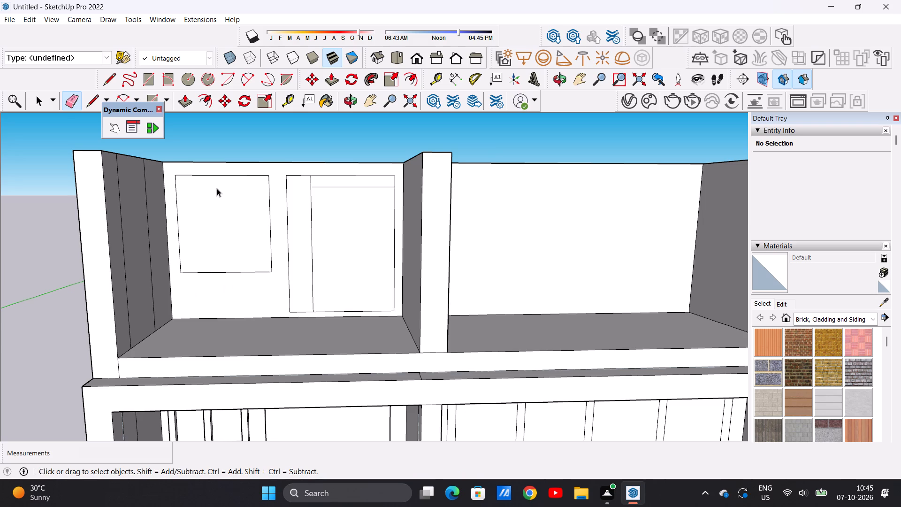
scroll(217, 188, "up", 3)
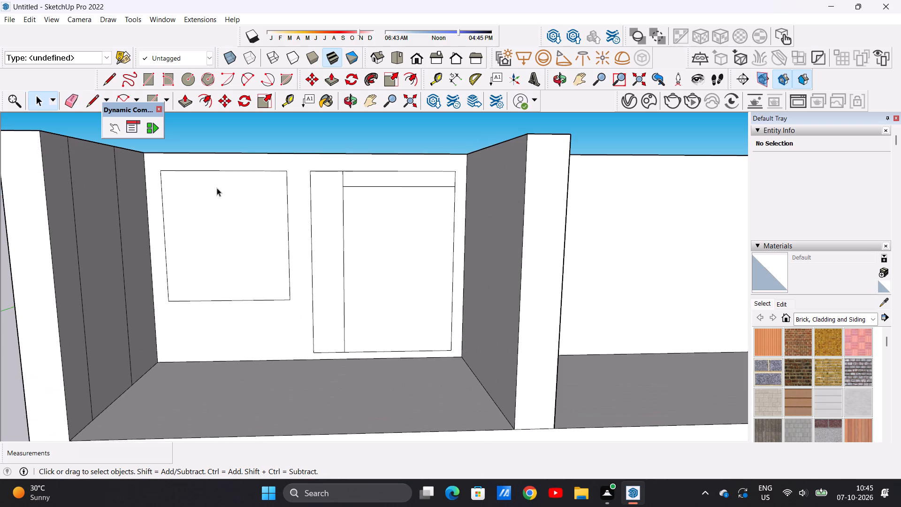
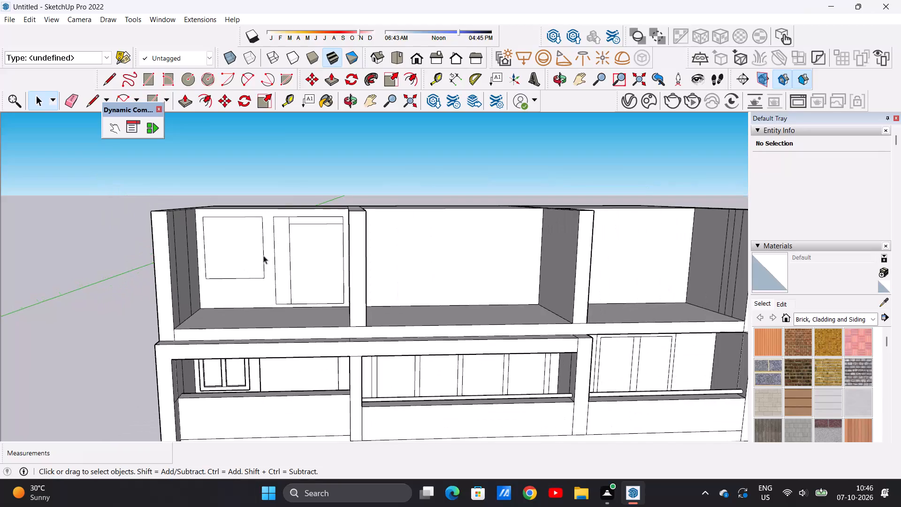
Draw a line about 3' 2" long joining the top corners of the window and door outlines in the top storey's left bay.
scroll(330, 241, "up", 2)
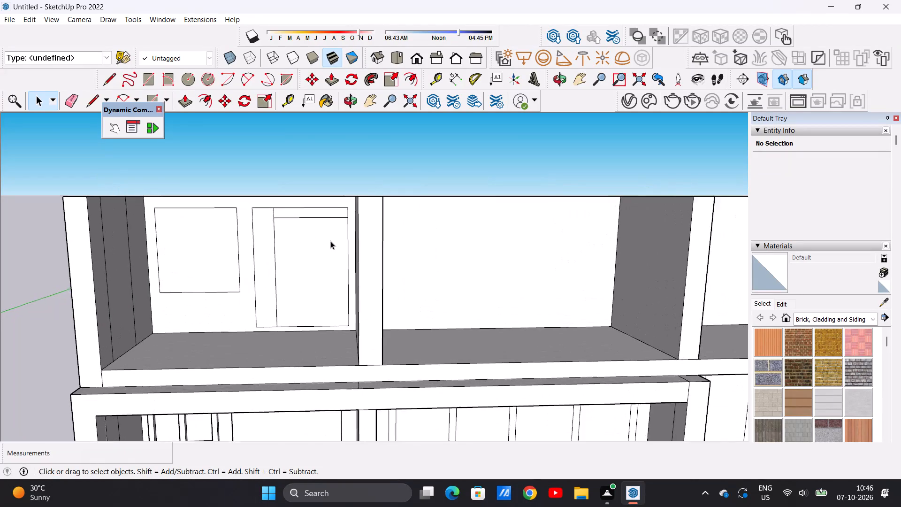
scroll(330, 241, "up", 2)
scroll(330, 241, "down", 2)
scroll(297, 260, "down", 2)
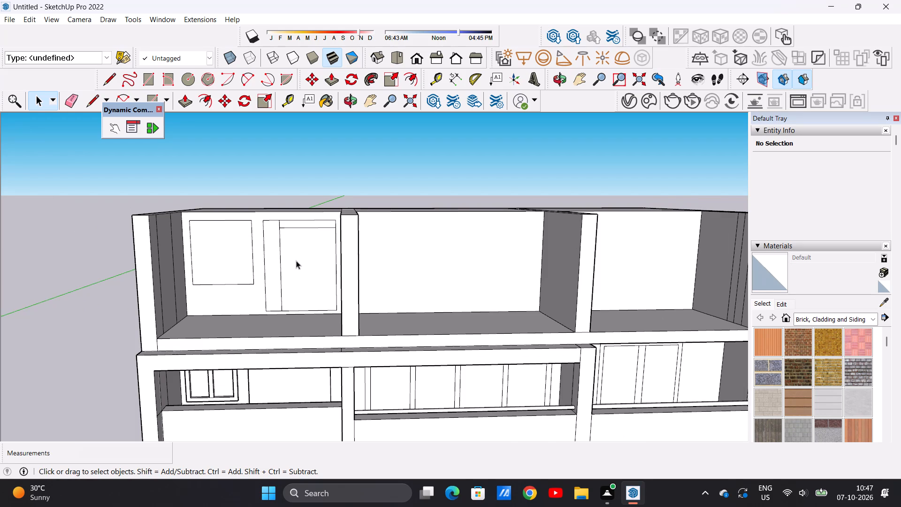
scroll(319, 264, "down", 6)
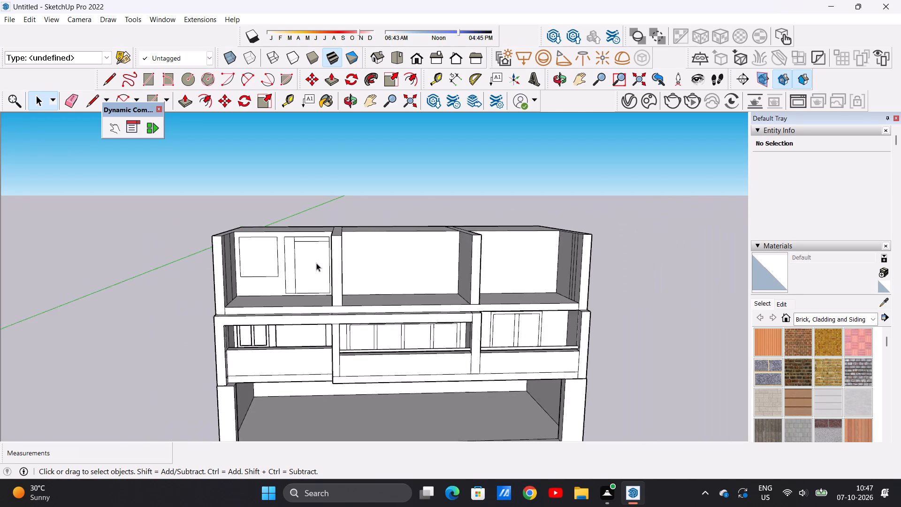
scroll(316, 263, "down", 3)
scroll(310, 273, "up", 6)
scroll(238, 228, "up", 6)
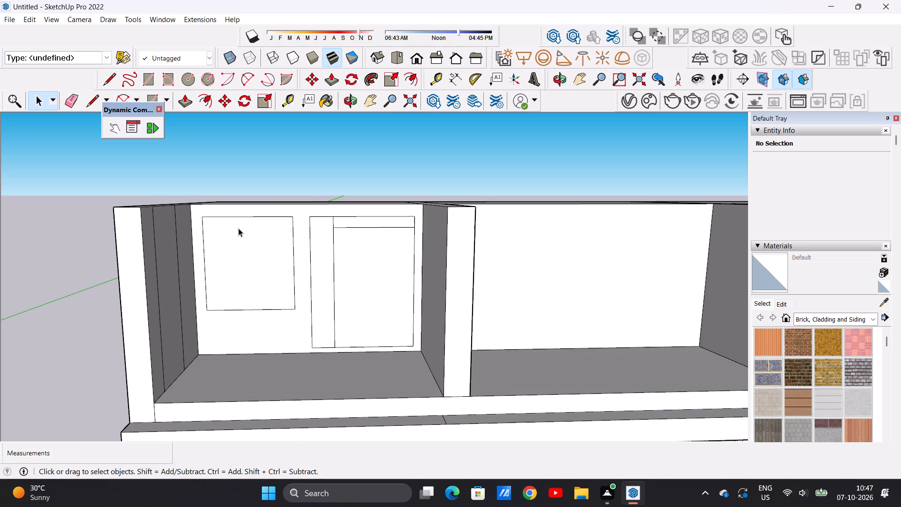
scroll(287, 226, "up", 4)
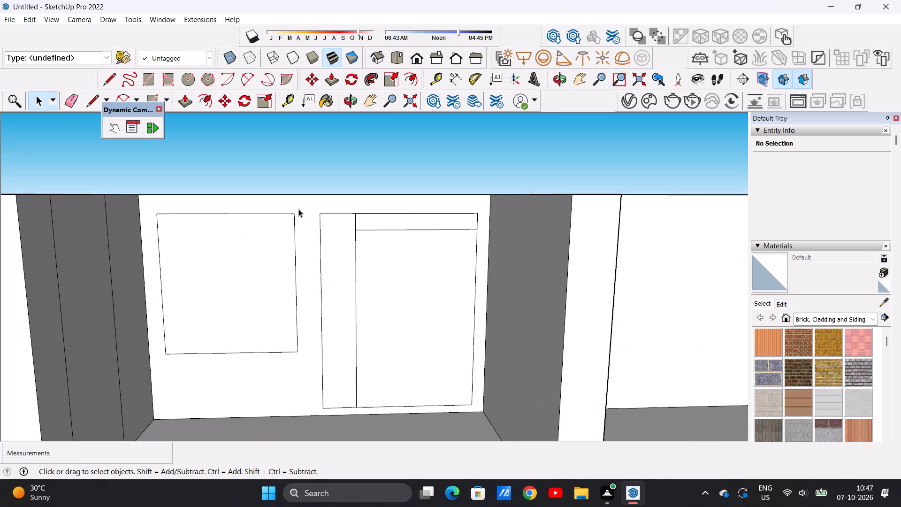
scroll(298, 209, "up", 2)
key("l")
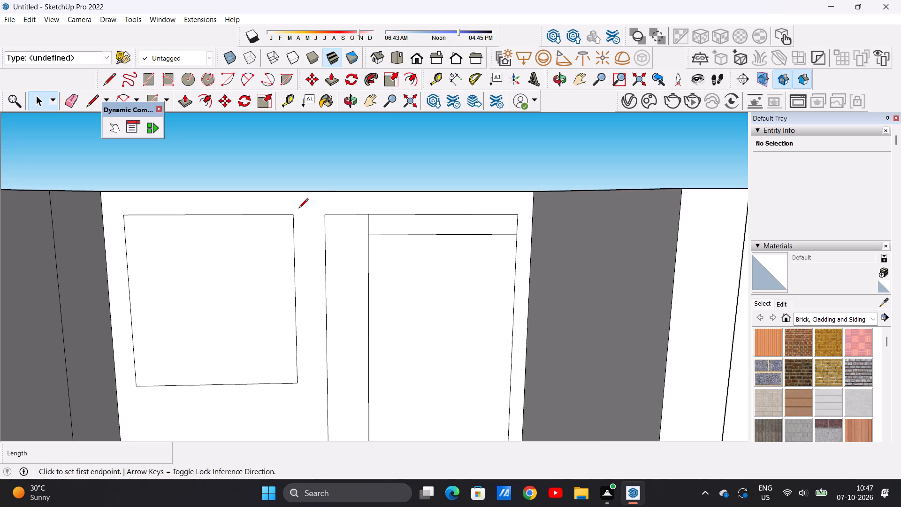
left_click(291, 213)
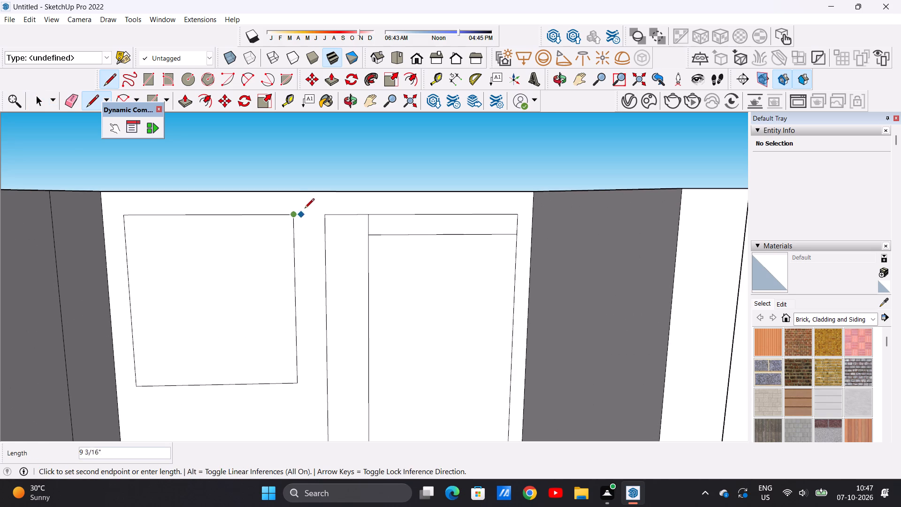
left_click(325, 215)
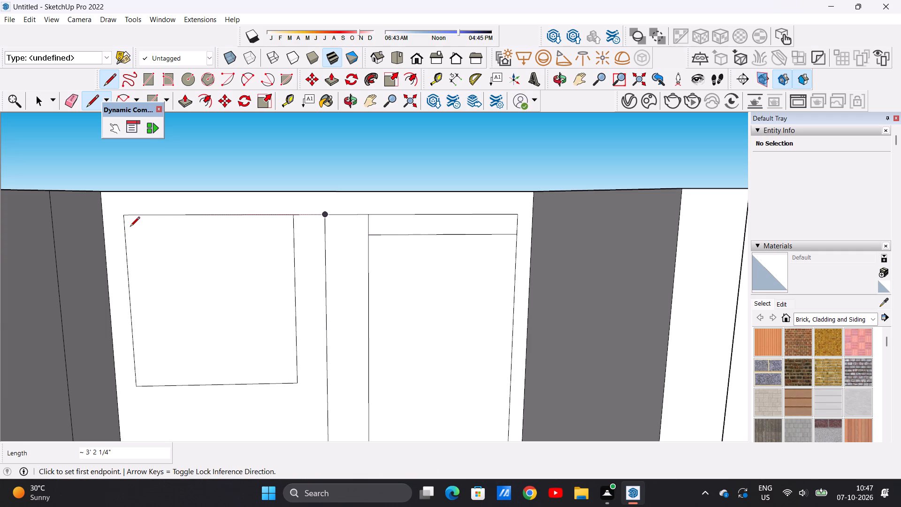
key("space")
Offset the window outline on the top storey's back wall inward by about 1' 2" to form its frame.
type("OF")
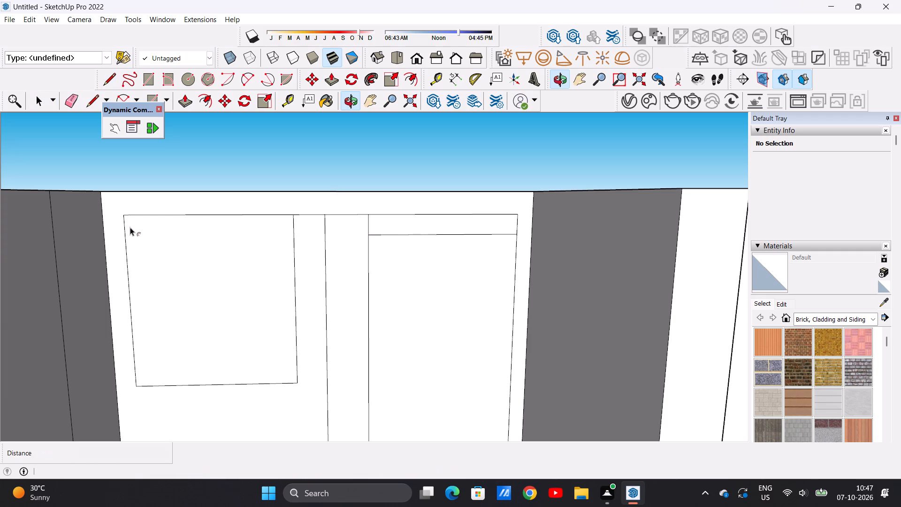
left_click(179, 225)
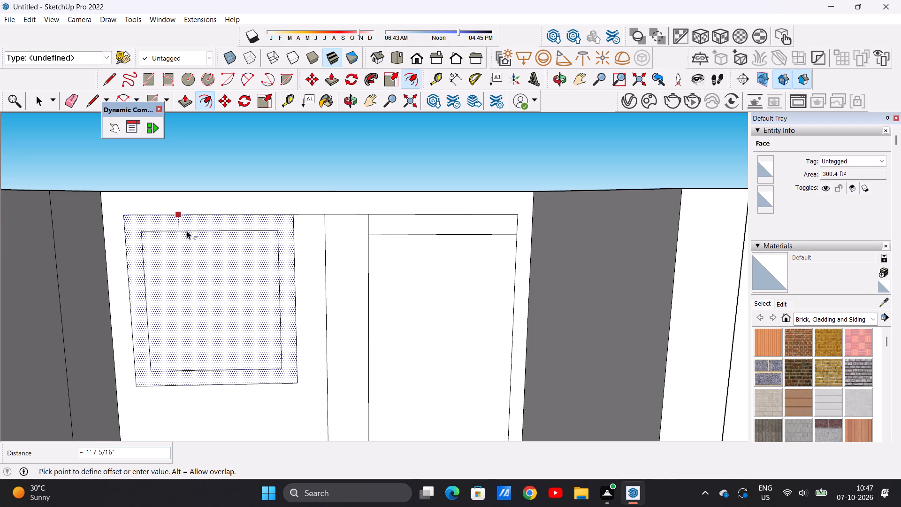
left_click(187, 226)
key("space")
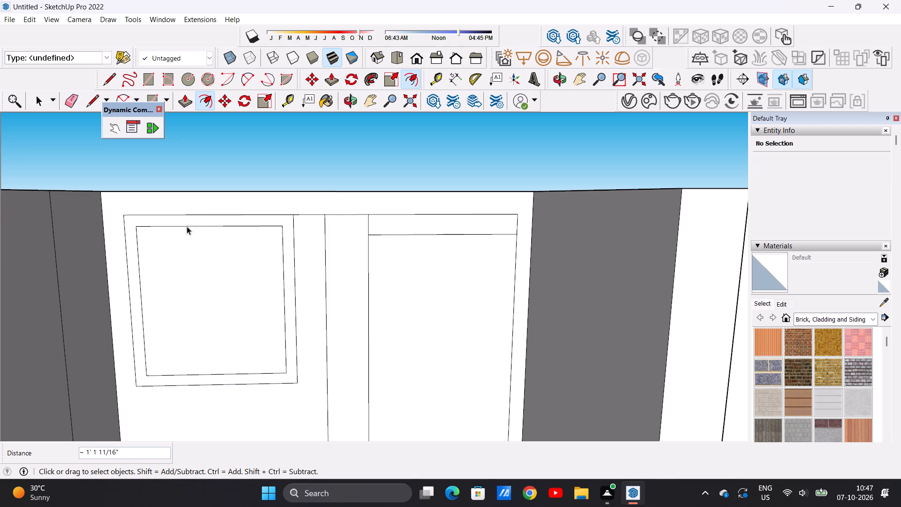
Draw two closely spaced vertical lines, each about 15' 7" long, down the middle of the inner window outline as a mullion.
type("L")
scroll(209, 235, "up", 2)
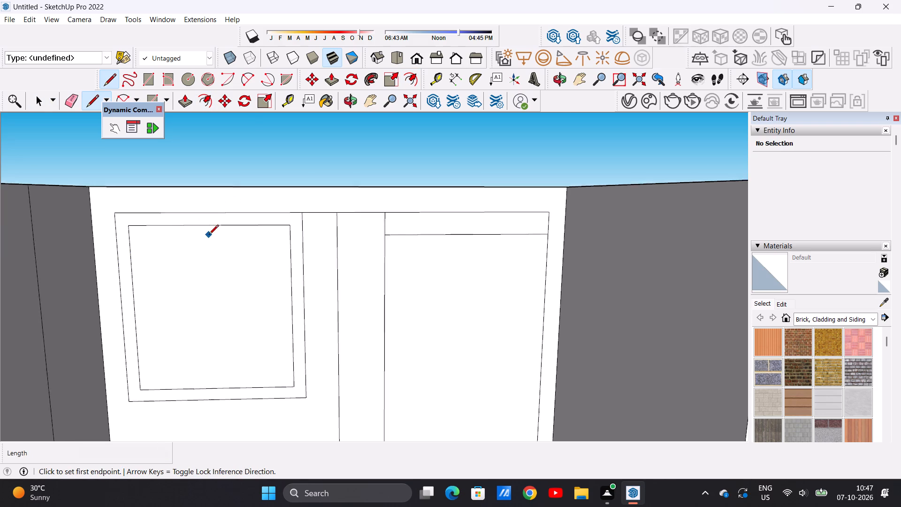
scroll(209, 235, "up", 4)
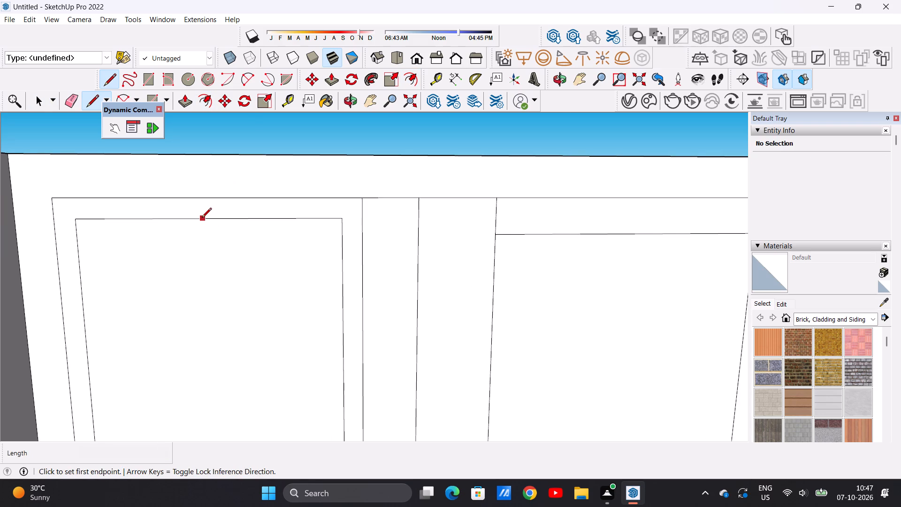
left_click(199, 218)
scroll(196, 247, "down", 6)
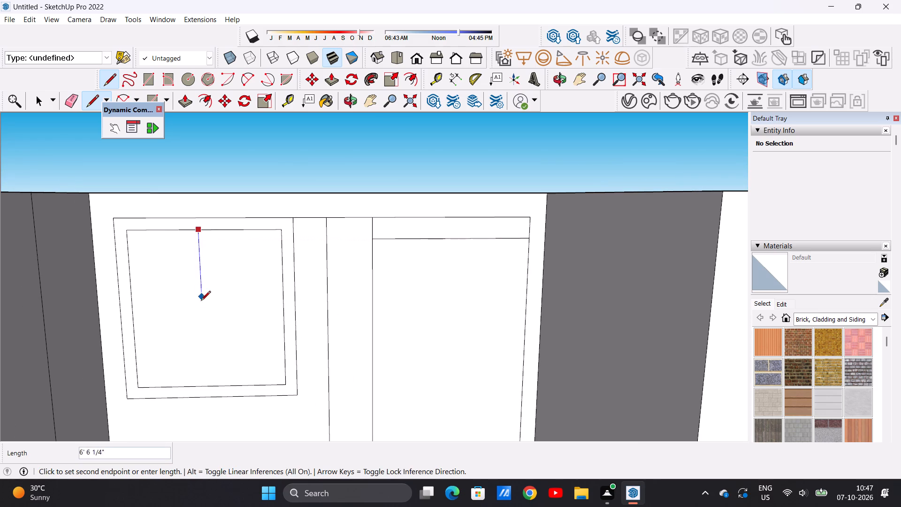
left_click(206, 387)
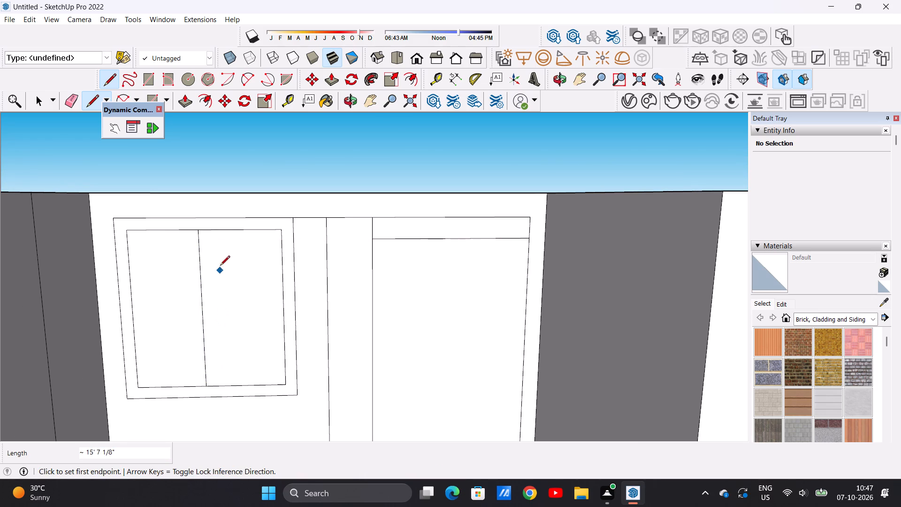
left_click(211, 228)
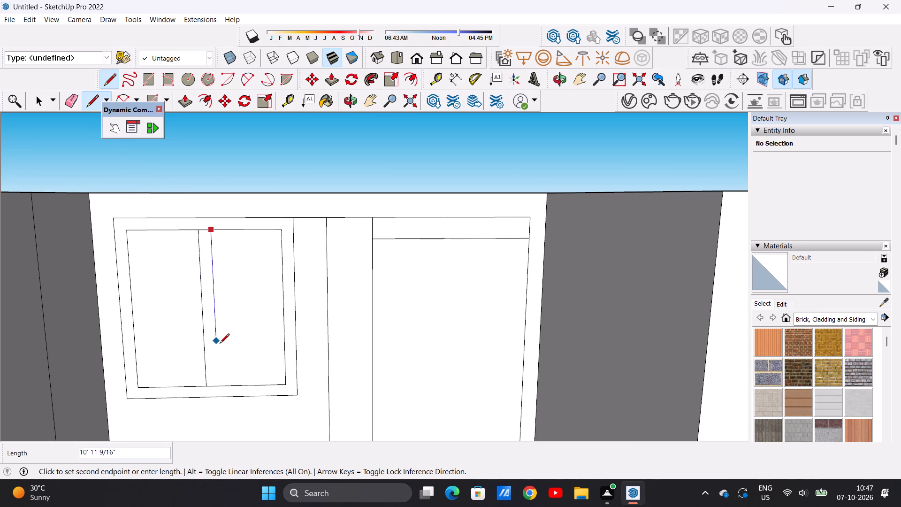
left_click(219, 382)
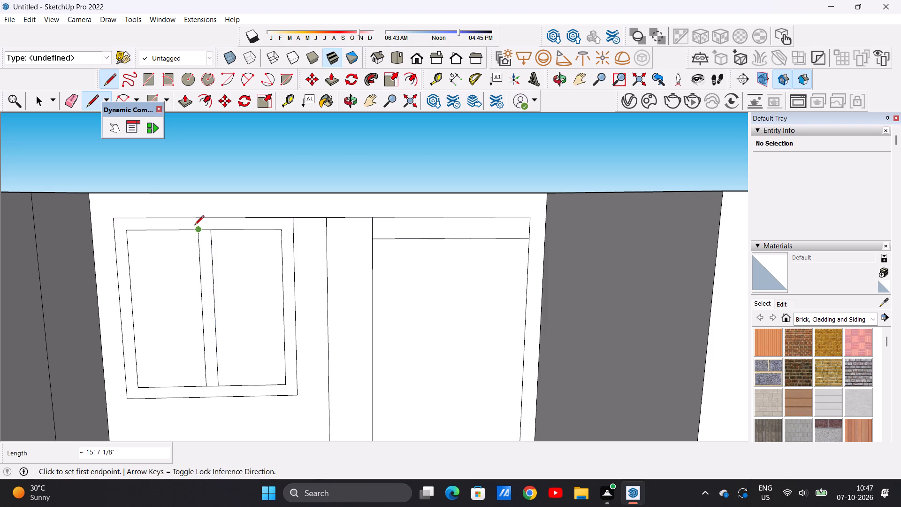
key("space")
Examine the building's front facade and top-storey bays from several distances and angles.
scroll(23, 0, "down", 2)
scroll(53, 132, "down", 6)
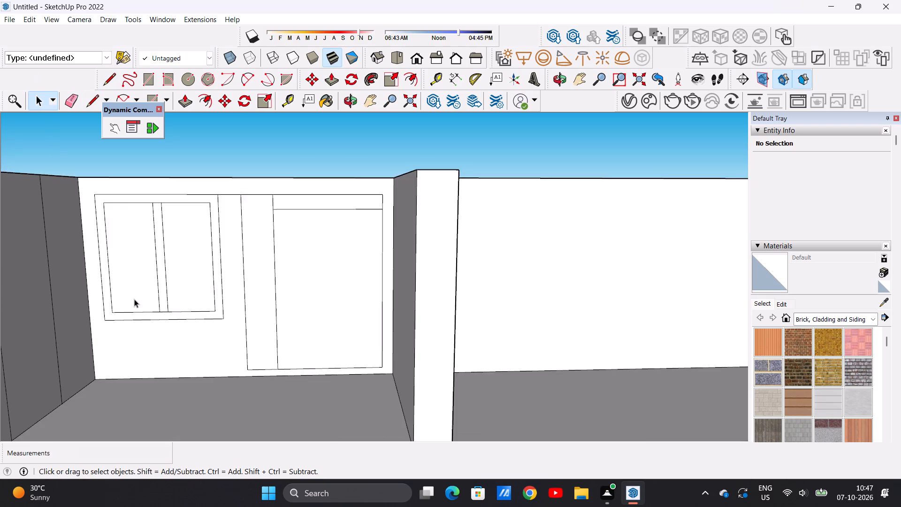
scroll(134, 299, "down", 6)
scroll(194, 256, "up", 4)
scroll(192, 257, "down", 5)
middle_click_drag(226, 307, 222, 302)
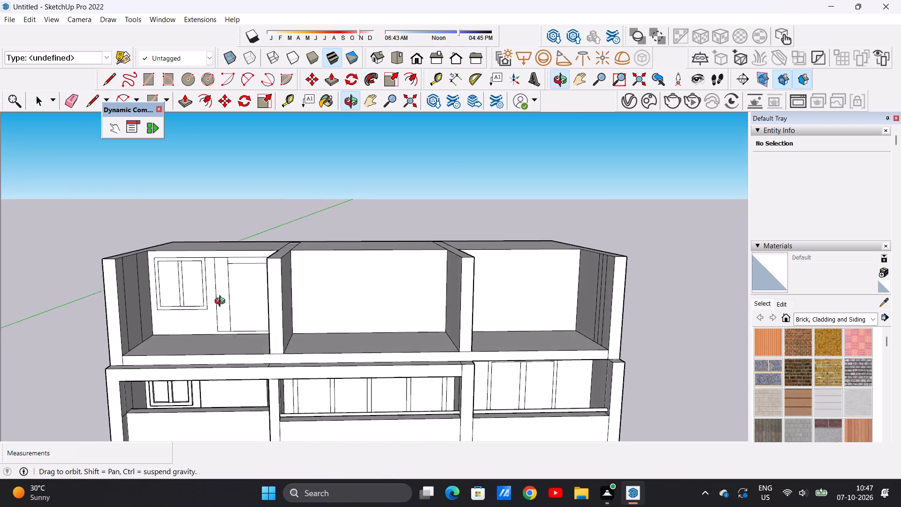
middle_click_drag(222, 302, 257, 291)
scroll(257, 291, "up", 3)
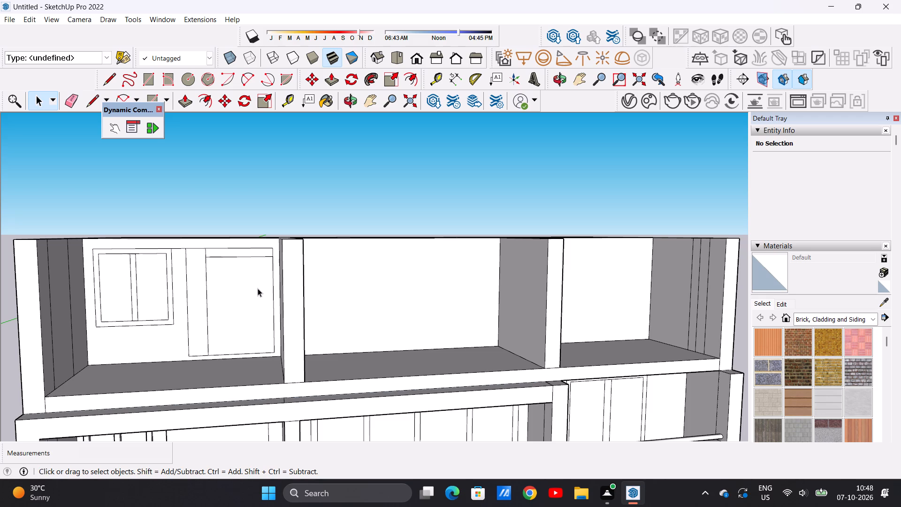
scroll(253, 284, "down", 8)
scroll(233, 284, "up", 3)
scroll(254, 275, "down", 1)
middle_click_drag(251, 275, 237, 279)
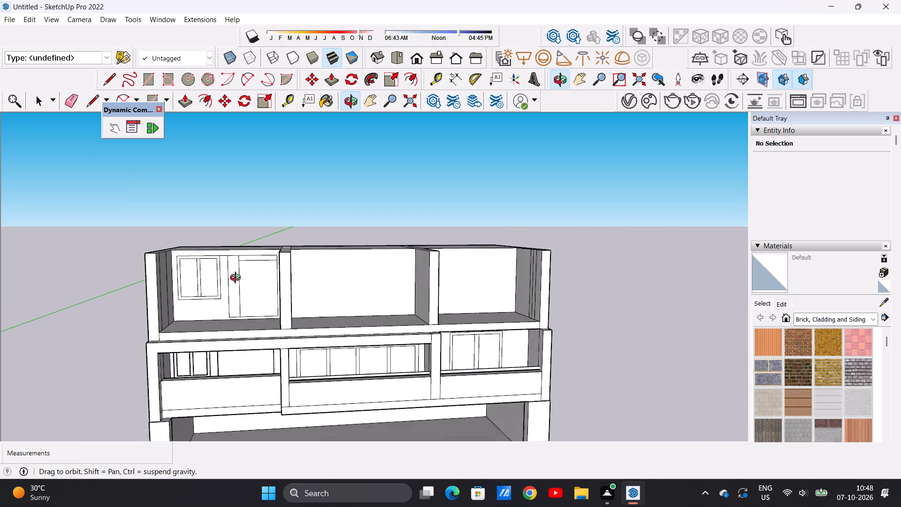
middle_click_drag(237, 279, 240, 335)
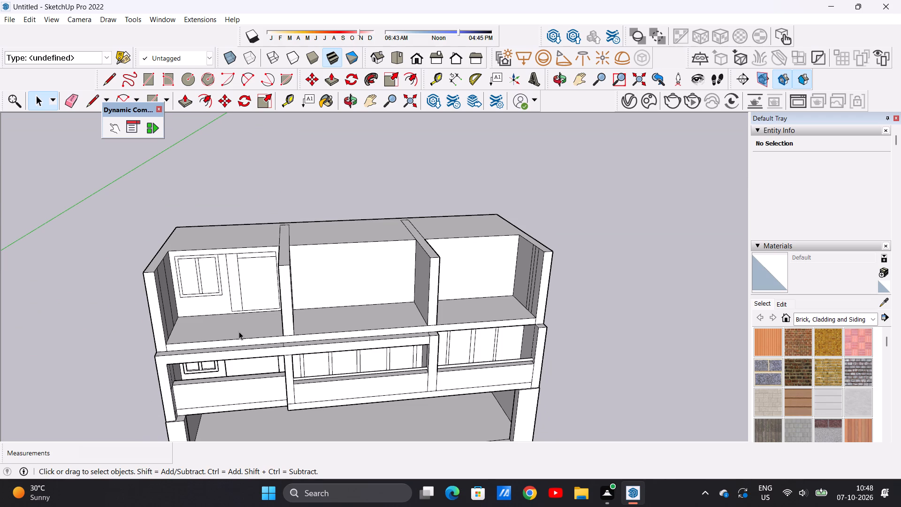
Draw a line about 43' 8" long across the top storey's left bay floor, parallel to its front edge.
scroll(257, 284, "down", 6)
middle_click_drag(214, 317, 189, 366)
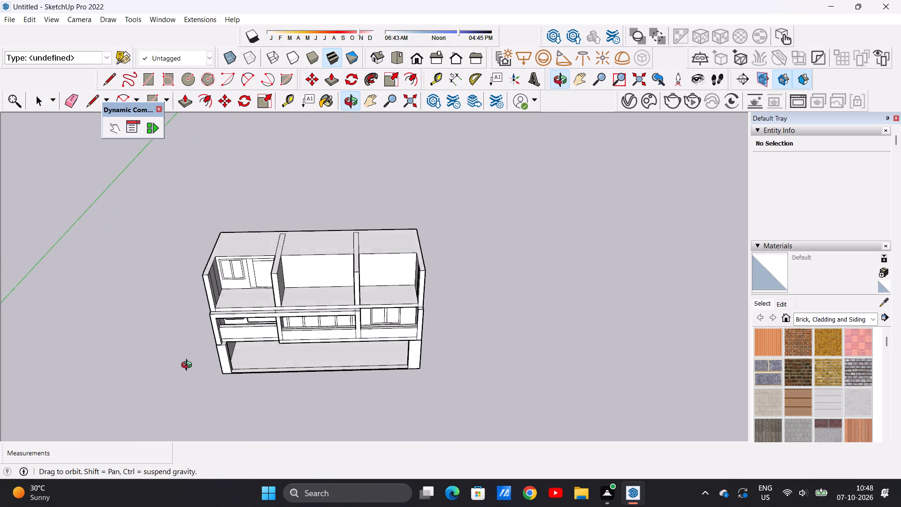
middle_click_drag(189, 366, 189, 370)
scroll(247, 304, "up", 8)
middle_click_drag(275, 297, 255, 361)
scroll(207, 304, "up", 7)
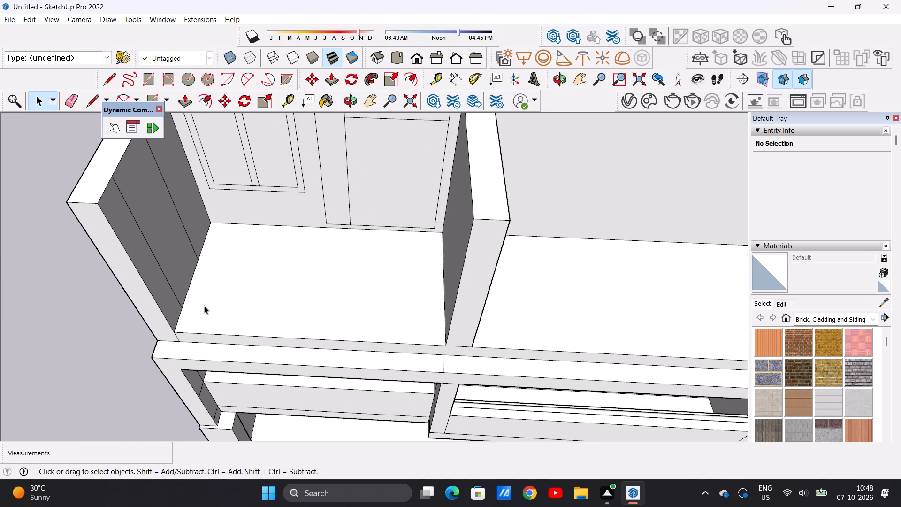
key("l")
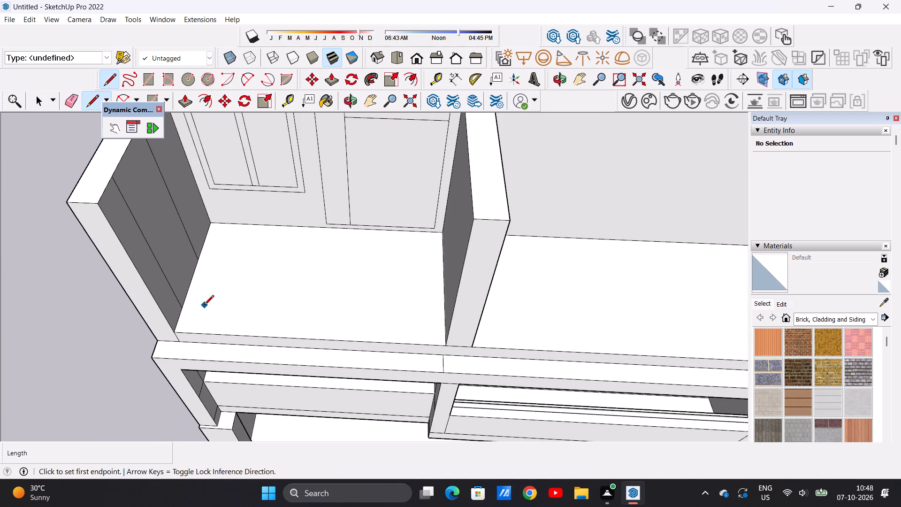
left_click(186, 303)
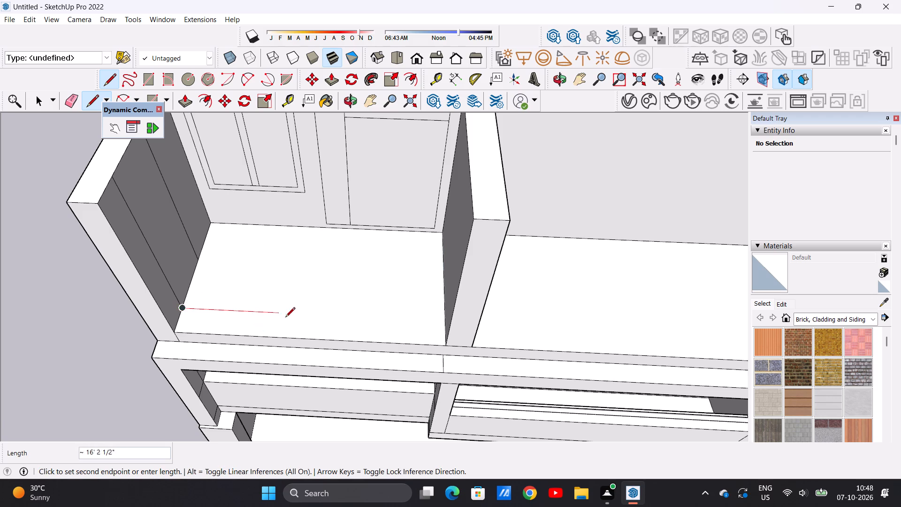
left_click(446, 323)
key("space")
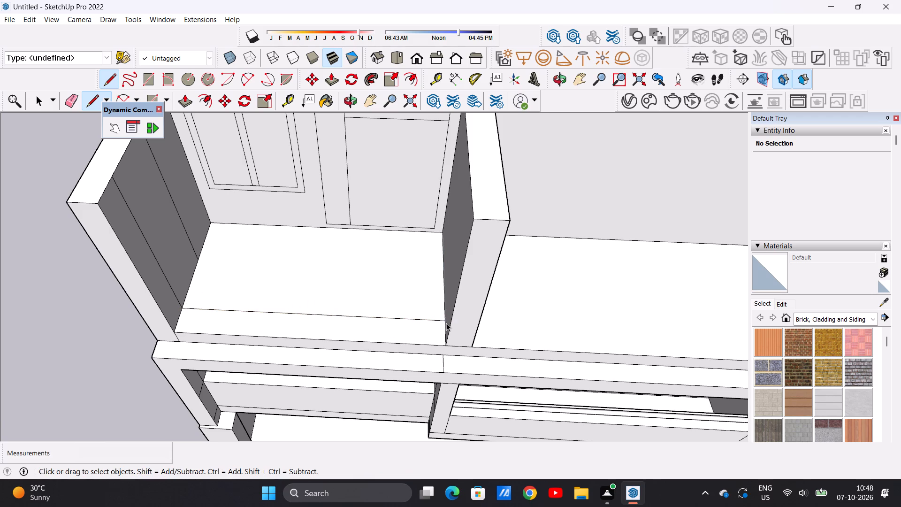
Push/Pull the narrow front floor strip of the top storey's left bay up about 12' 2" as a balcony parapet.
scroll(403, 357, "down", 2)
scroll(408, 336, "up", 4)
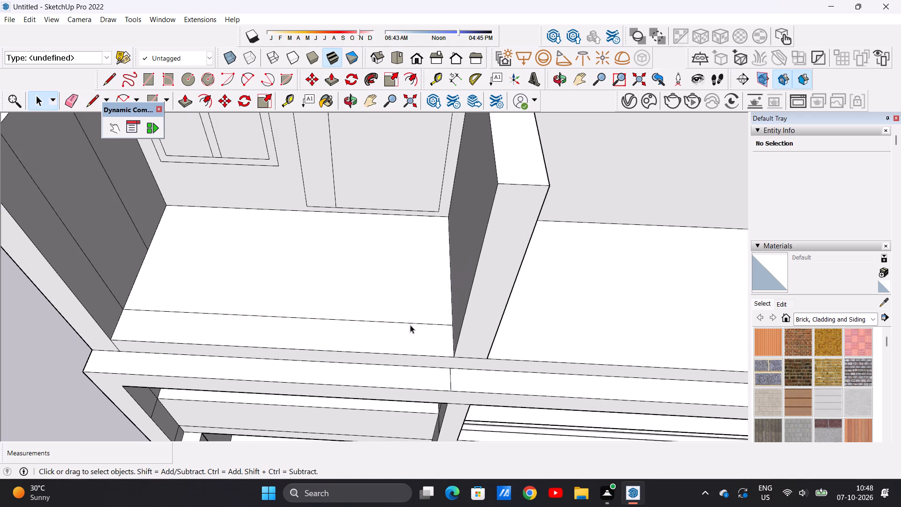
key("p")
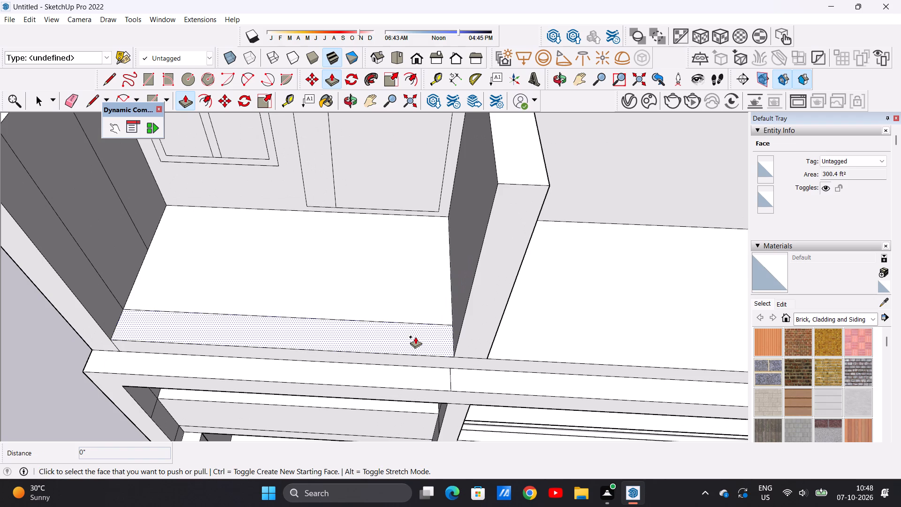
left_click(415, 337)
scroll(428, 316, "down", 5)
middle_click_drag(433, 322, 443, 275)
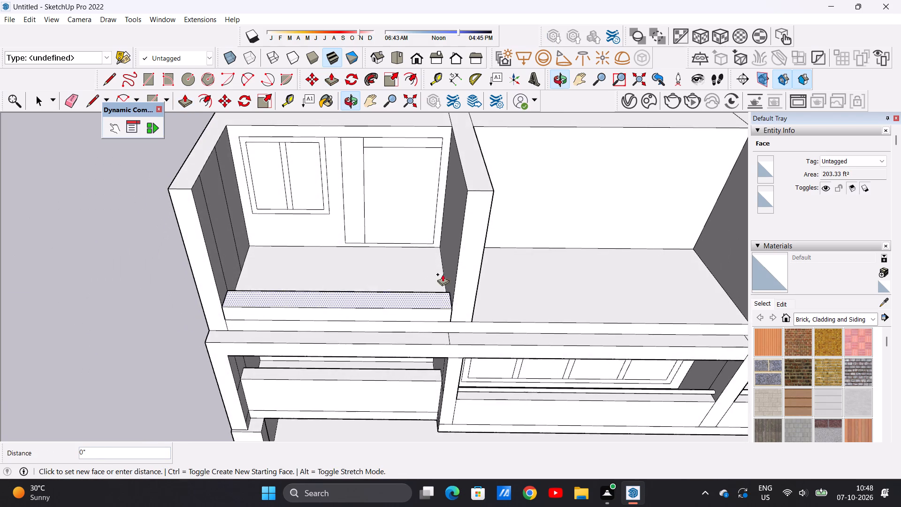
scroll(460, 282, "up", 6)
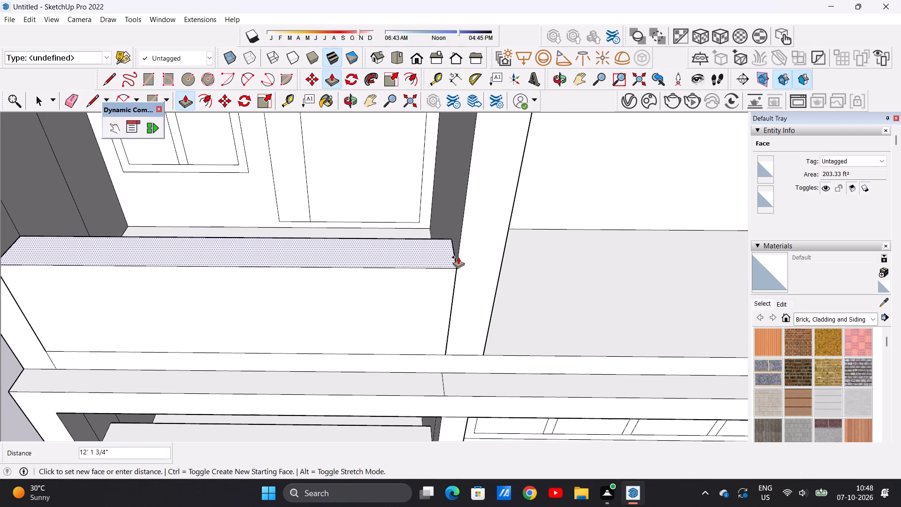
left_click(458, 257)
key("space")
Examine the raised parapet in the top storey's left bay against the rest of the facade.
scroll(351, 255, "down", 6)
middle_click_drag(373, 302, 373, 300)
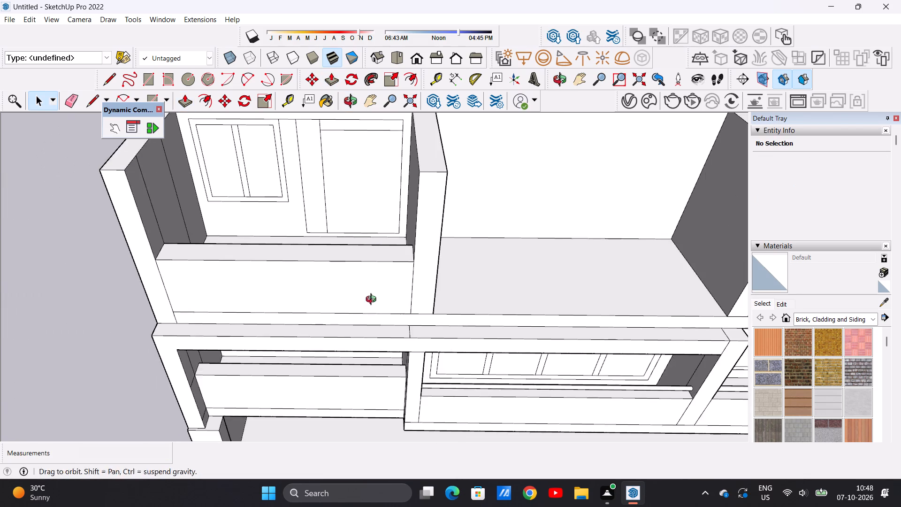
middle_click_drag(373, 300, 373, 217)
scroll(341, 237, "down", 12)
scroll(358, 220, "up", 4)
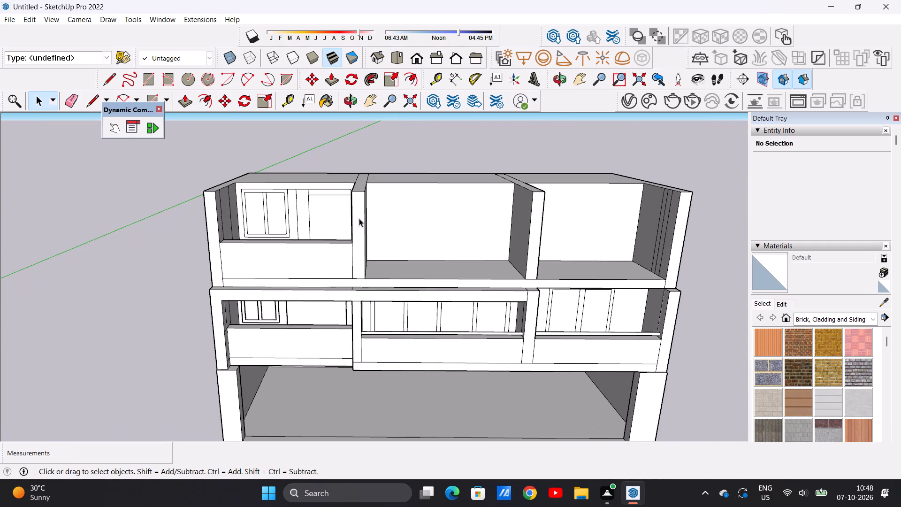
scroll(359, 218, "up", 1)
scroll(295, 228, "down", 5)
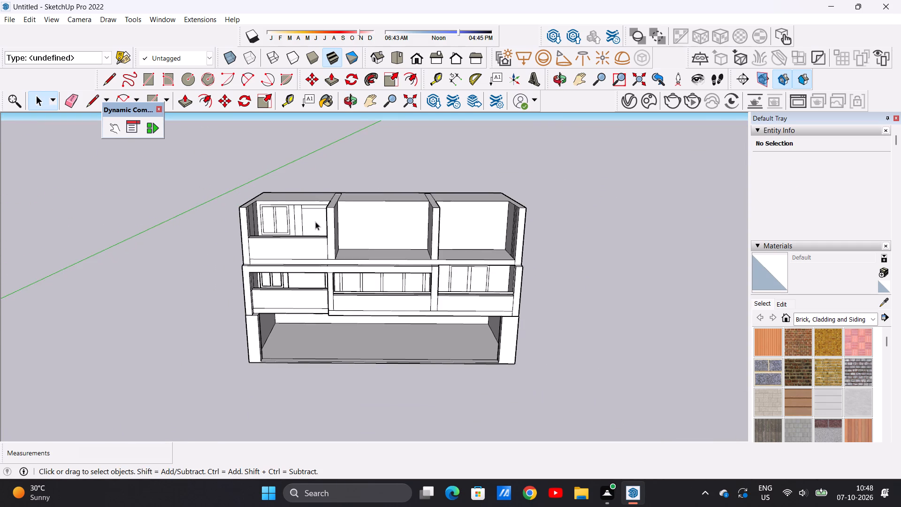
scroll(315, 222, "up", 5)
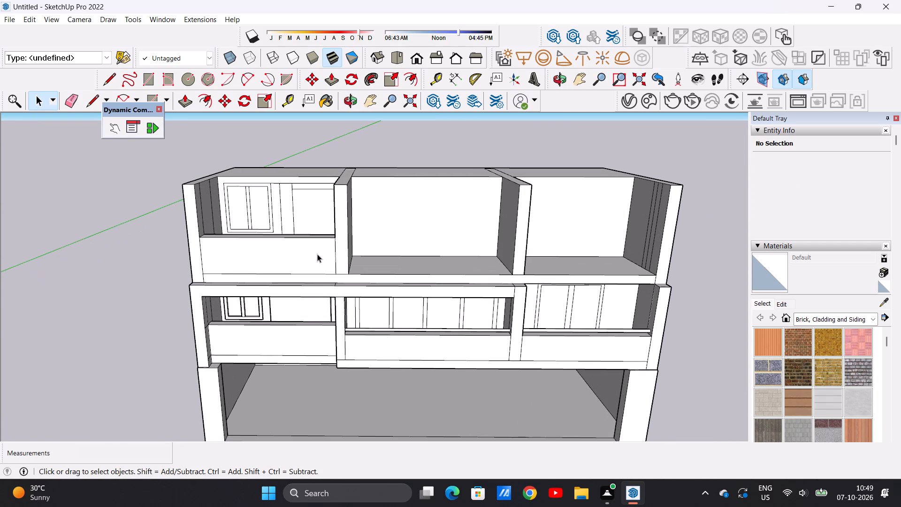
Undo the Push/Pull of the full-width parapet in the top storey's left bay.
scroll(317, 254, "down", 2)
middle_click_drag(302, 237, 308, 288)
key("ctrl+z")
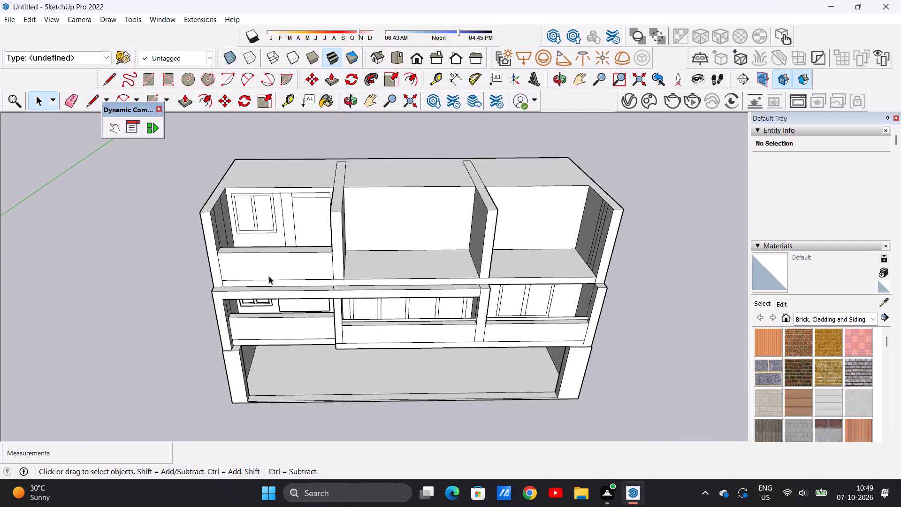
Draw a line about 4' 8" long across the left bay's narrow front floor strip, splitting it into two parts.
middle_click_drag(270, 247, 270, 318)
scroll(270, 314, "down", 1)
scroll(292, 281, "up", 10)
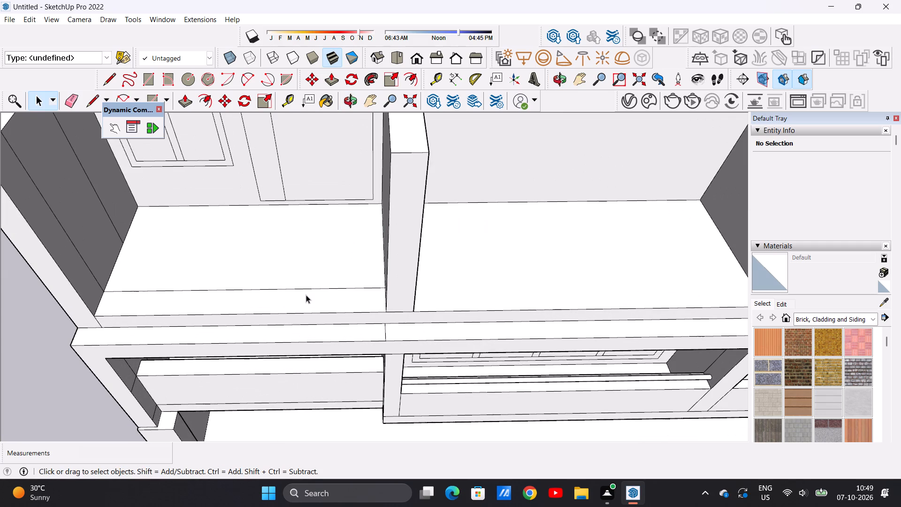
key("l")
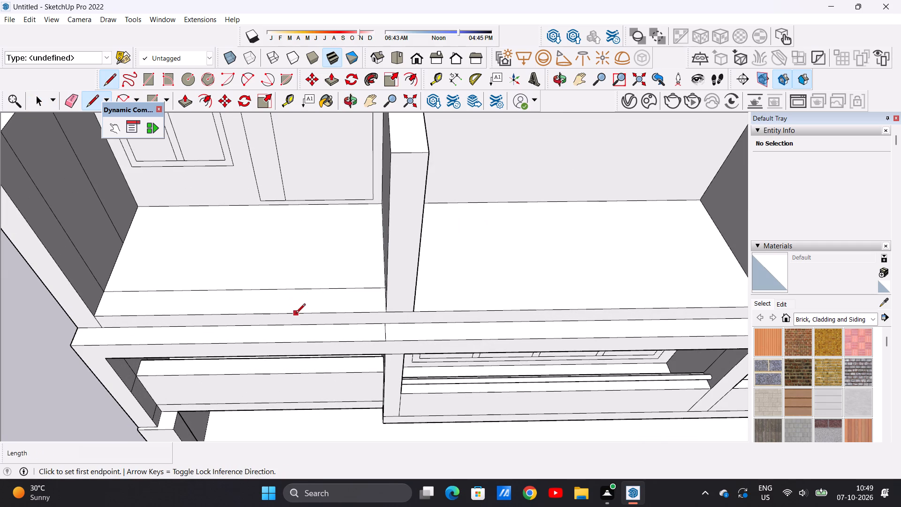
left_click(282, 311)
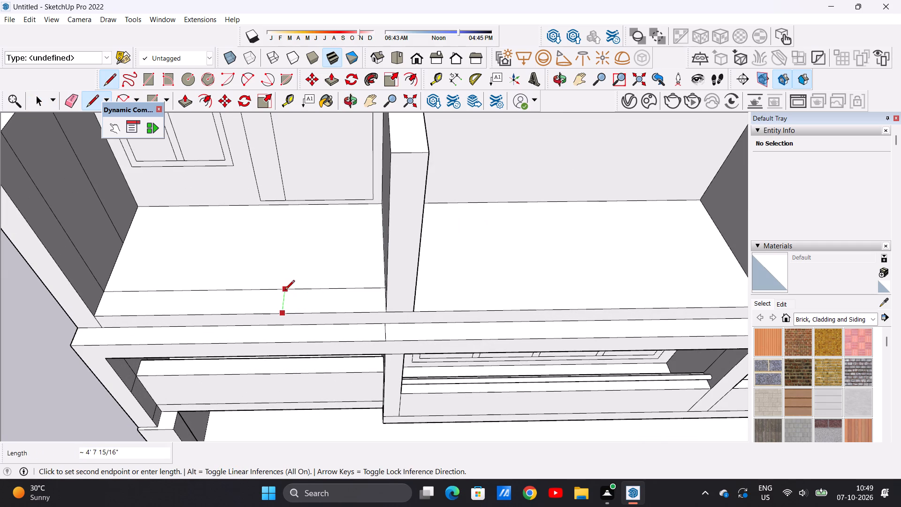
left_click(285, 291)
key("space")
Push/Pull the longer outer part of the left bay's front floor strip up about 11' 9" as a partial parapet.
type("P")
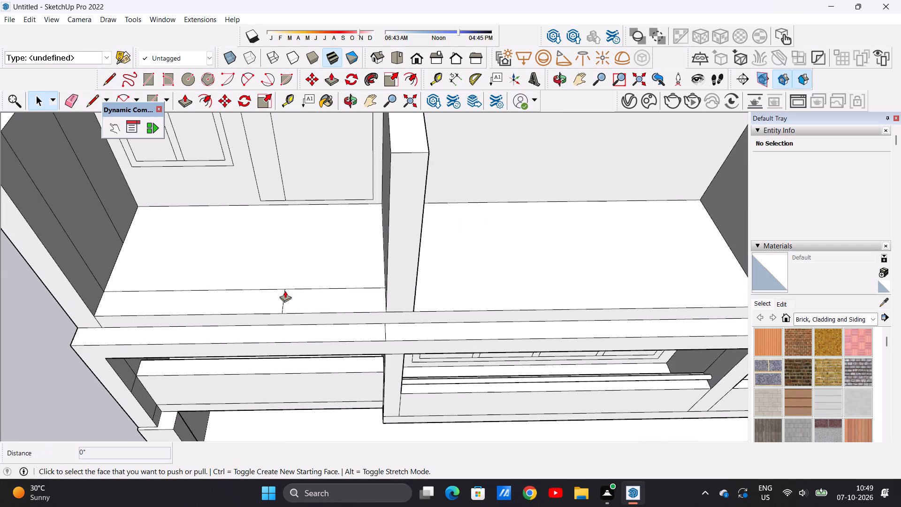
left_click(248, 295)
scroll(250, 277, "down", 4)
middle_click_drag(245, 283, 265, 231)
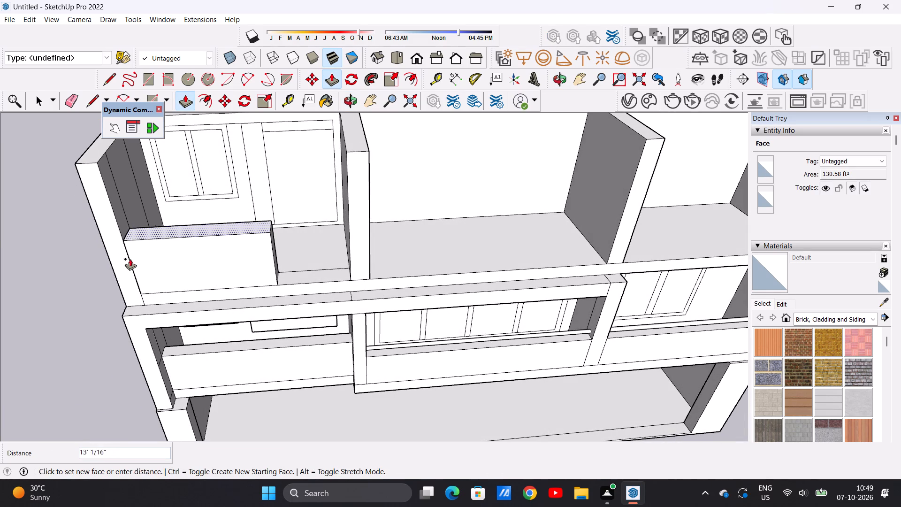
left_click(144, 255)
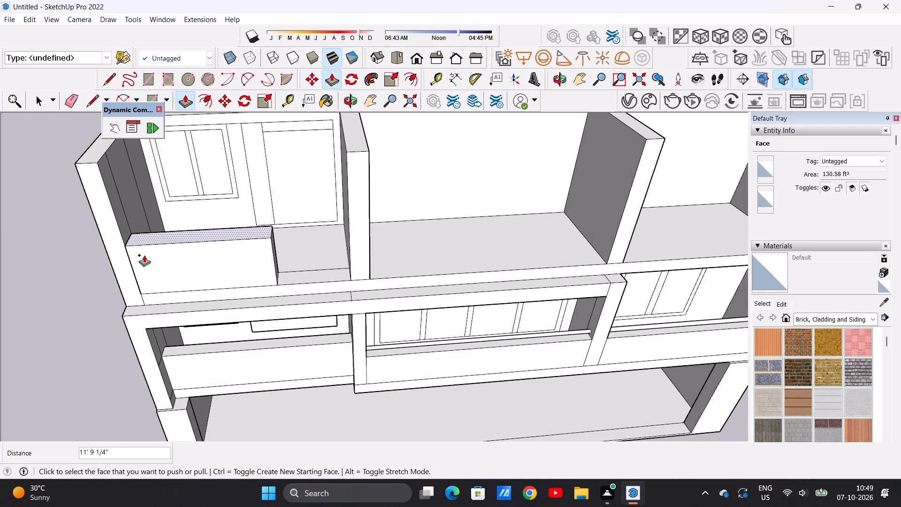
key("space")
Examine the partial parapet and the open gap beside it in the top storey's left bay.
scroll(213, 268, "down", 5)
middle_click_drag(205, 261, 222, 191)
scroll(289, 240, "up", 4)
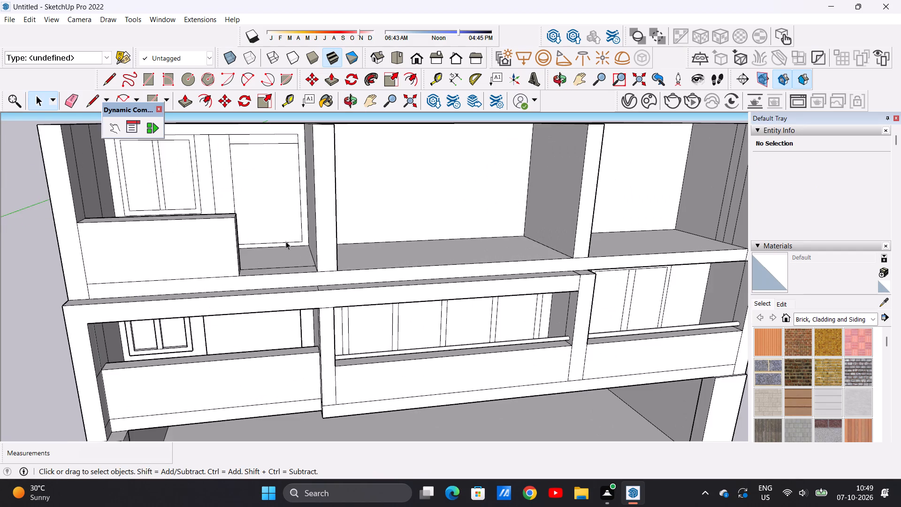
middle_click_drag(288, 239, 302, 266)
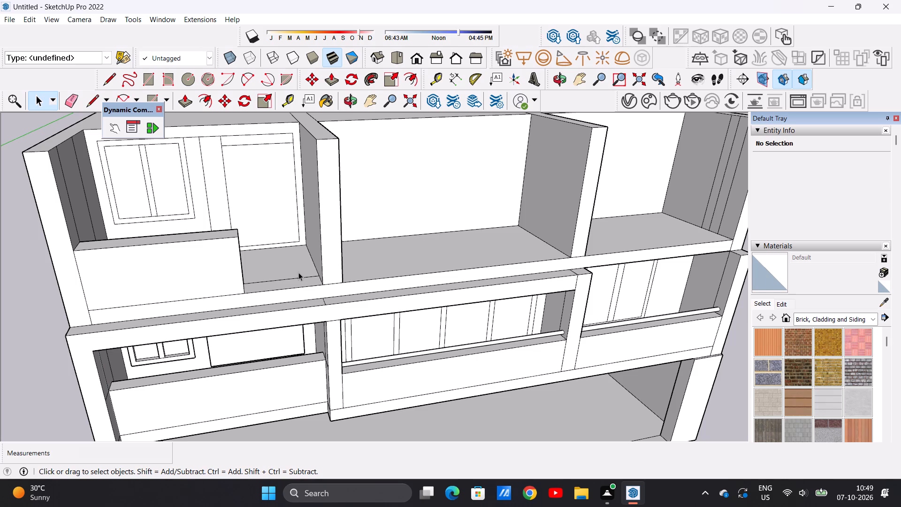
scroll(269, 240, "down", 4)
scroll(278, 277, "up", 4)
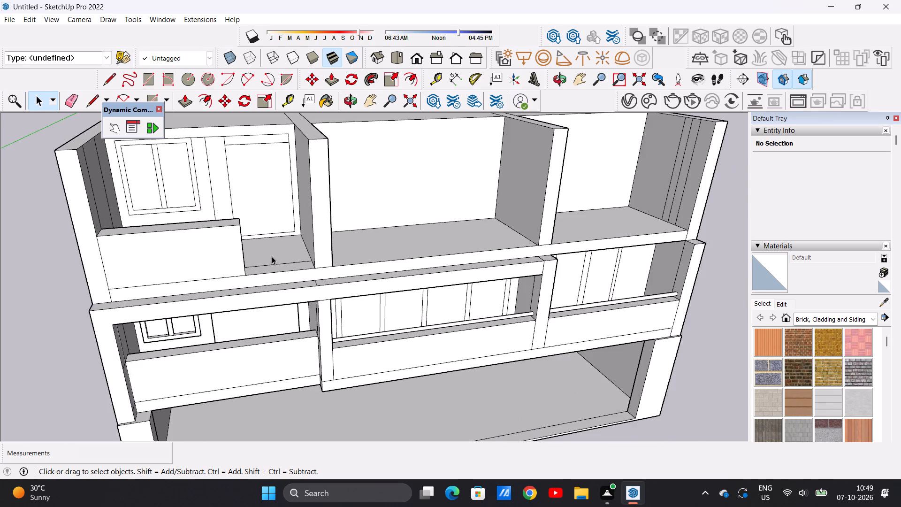
middle_click_drag(272, 256, 335, 241)
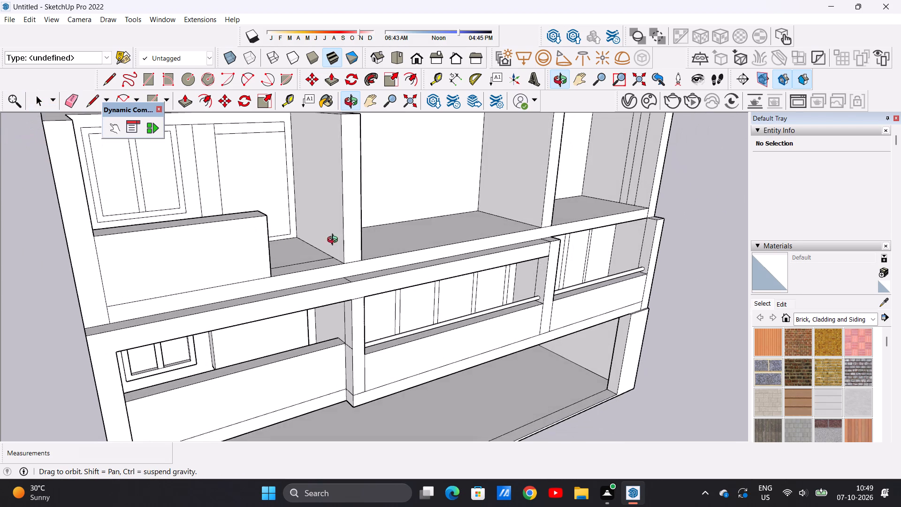
middle_click_drag(335, 241, 336, 240)
Draw a circle of about 5 11/16" radius near the top of the parapet's end face, facing the gap.
scroll(336, 212, "up", 3)
middle_click_drag(326, 219, 161, 231)
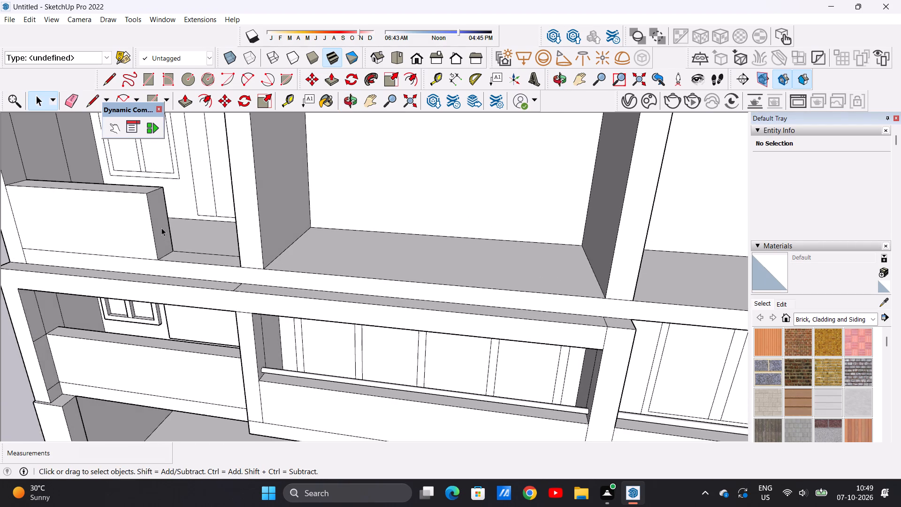
scroll(156, 199, "up", 4)
middle_click_drag(163, 199, 126, 204)
scroll(145, 180, "up", 5)
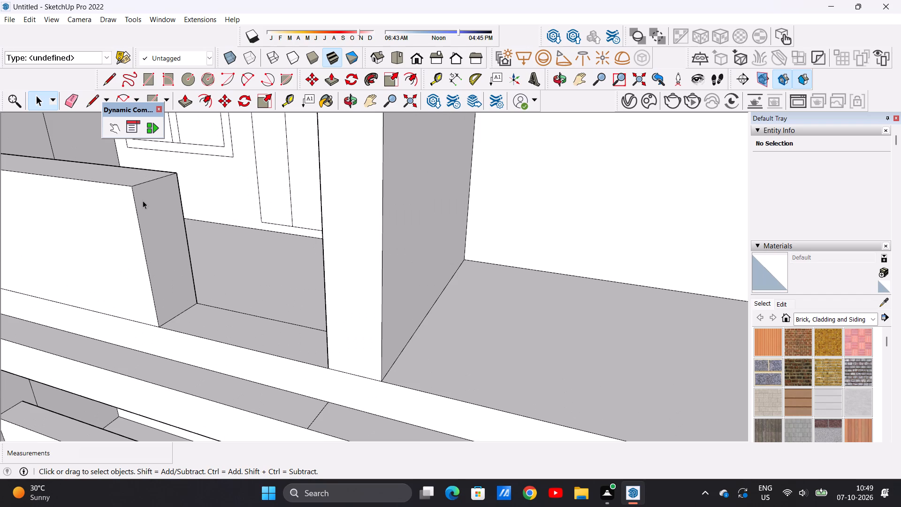
key("c")
scroll(159, 198, "up", 8)
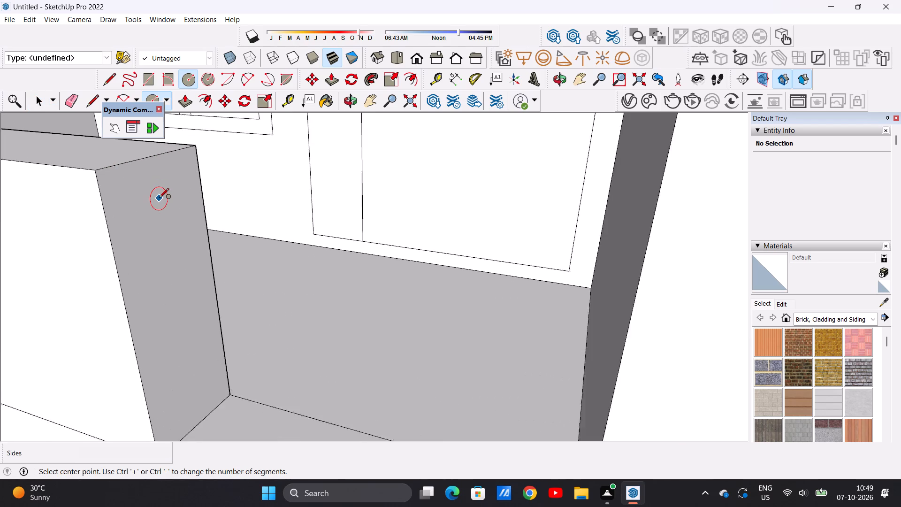
scroll(159, 199, "up", 2)
left_click(155, 181)
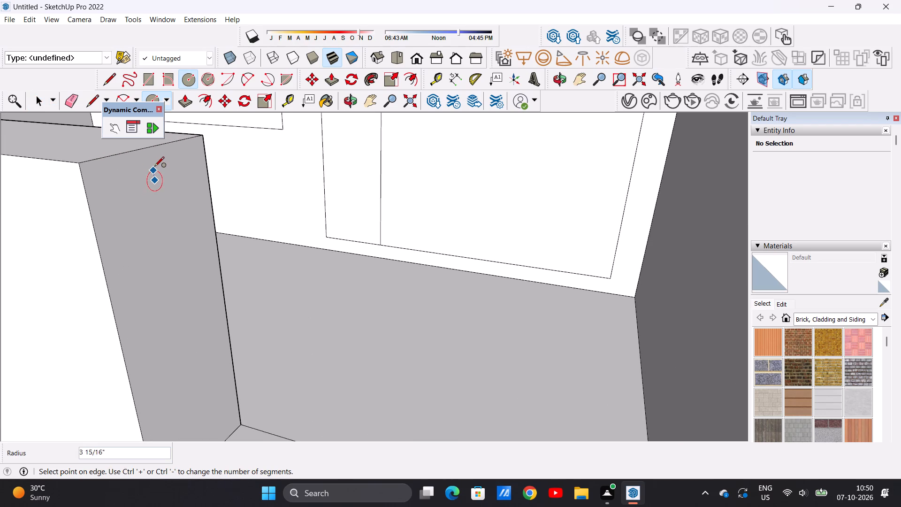
left_click(155, 164)
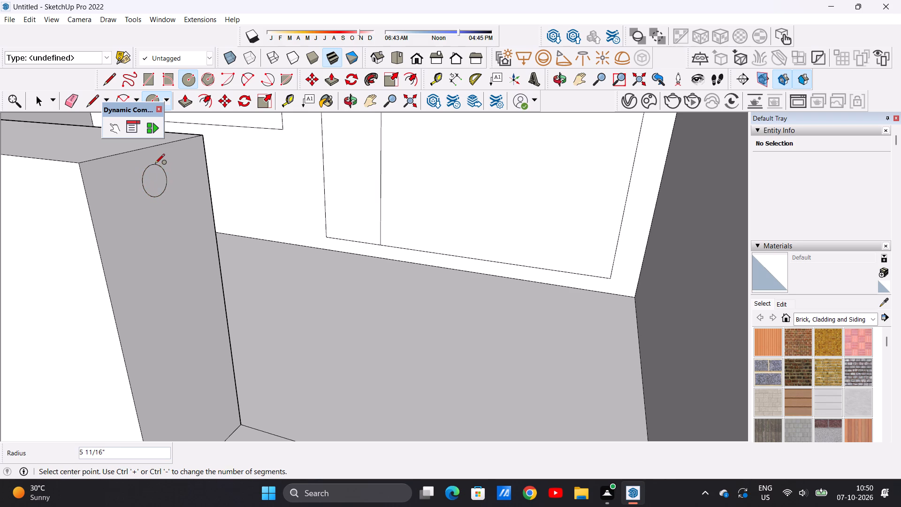
key("space")
Push/Pull the circle on the parapet's end about 15' 7" across the gap to the dividing wall as a horizontal rail.
scroll(159, 161, "down", 3)
scroll(159, 163, "up", 1)
scroll(159, 163, "down", 6)
middle_click_drag(160, 192, 201, 221)
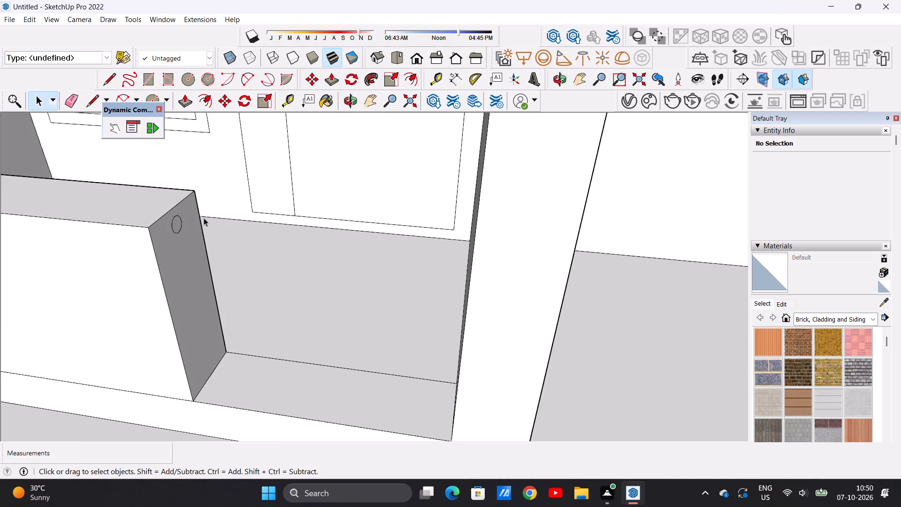
scroll(17, 0, "up", 4)
scroll(202, 238, "up", 4)
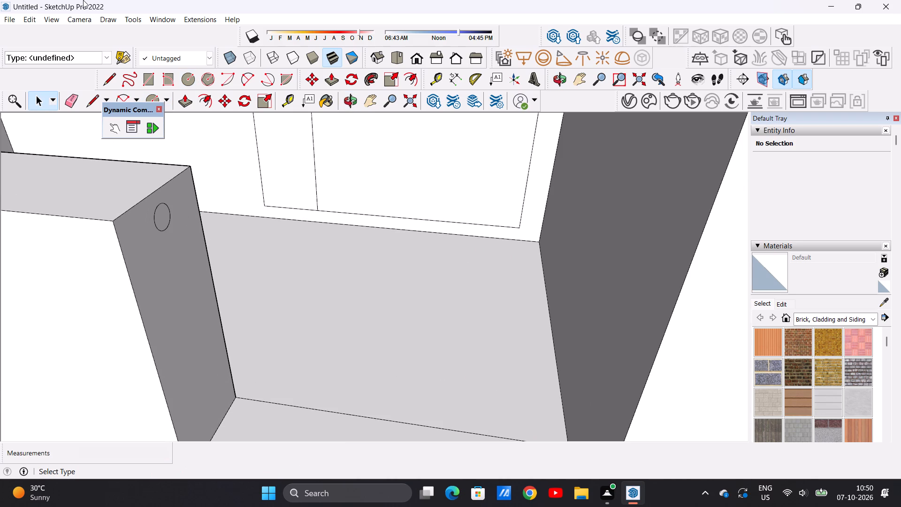
scroll(153, 210, "down", 4)
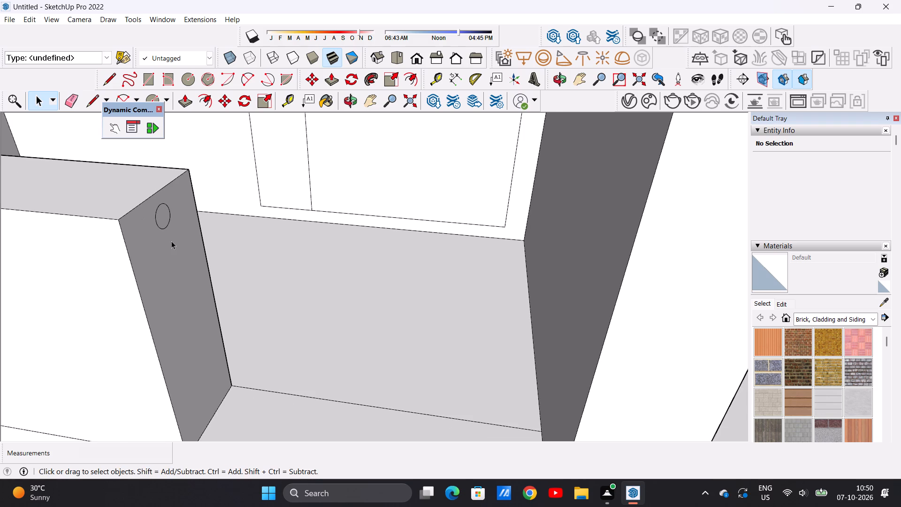
scroll(163, 267, "down", 5)
scroll(168, 300, "up", 5)
scroll(169, 186, "up", 2)
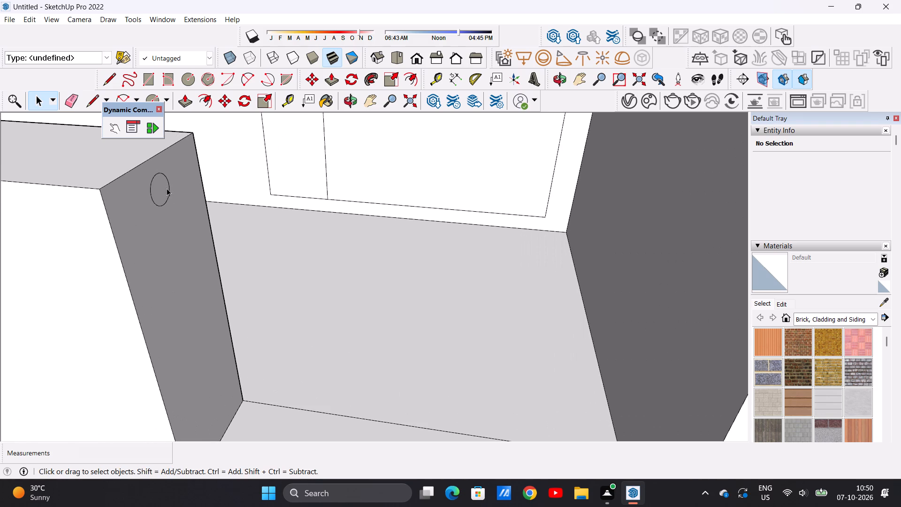
scroll(146, 191, "up", 2)
key("p")
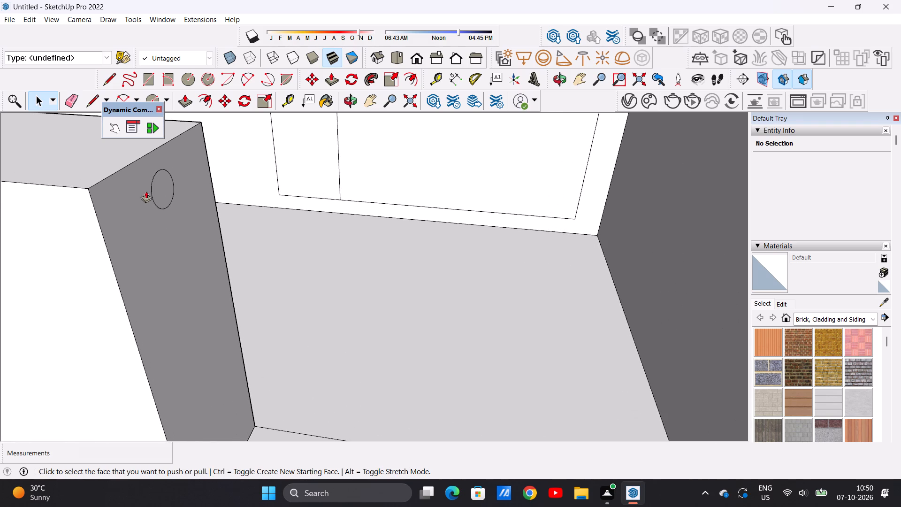
left_click(157, 185)
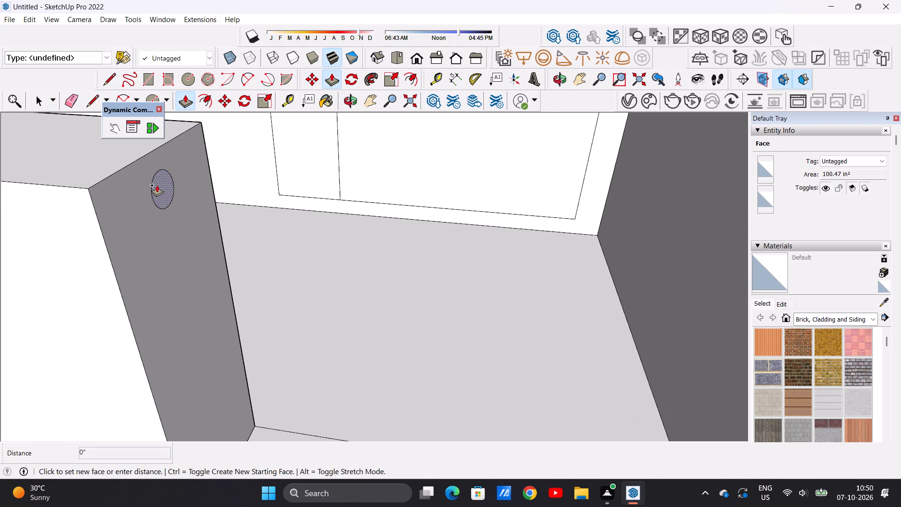
scroll(265, 201, "down", 10)
middle_click_drag(345, 211, 431, 196)
scroll(448, 191, "up", 4)
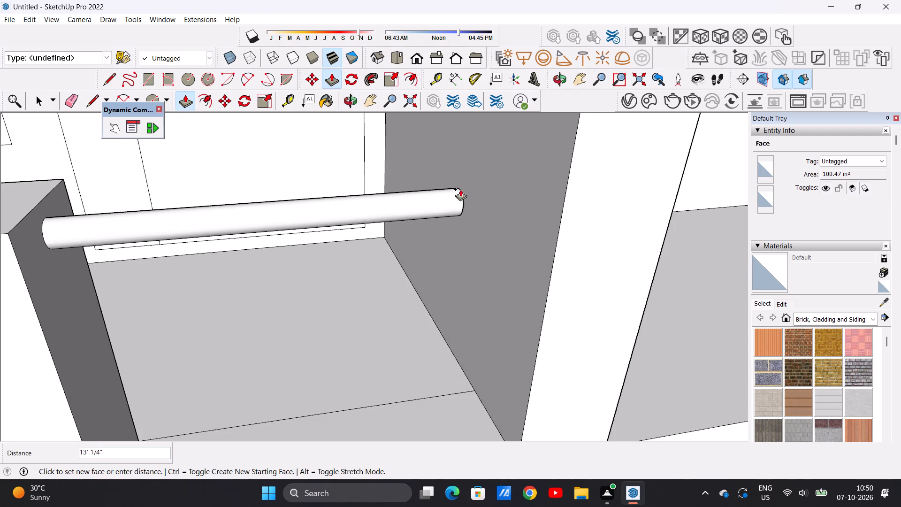
scroll(460, 189, "up", 6)
left_click(554, 170)
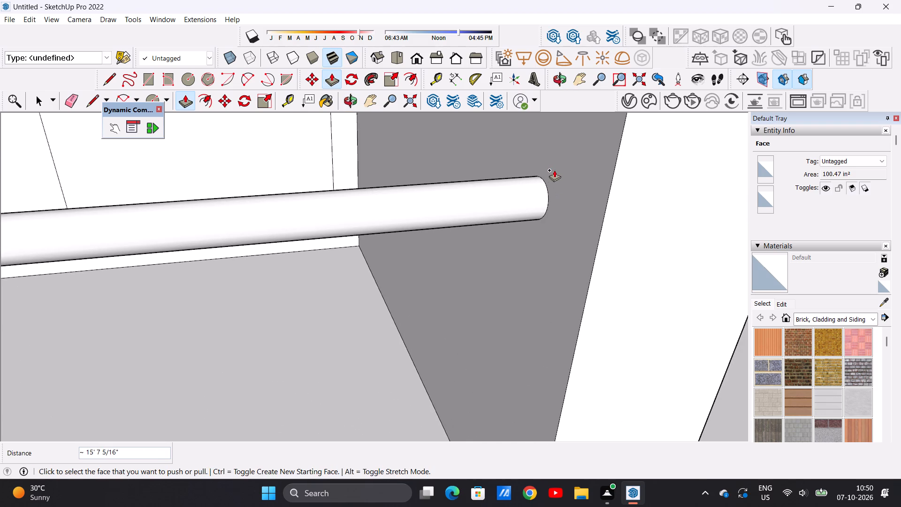
key("space")
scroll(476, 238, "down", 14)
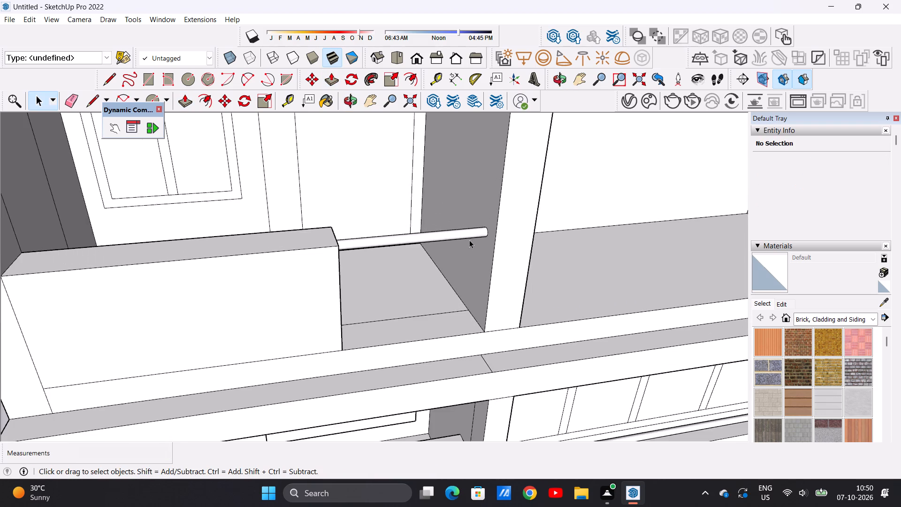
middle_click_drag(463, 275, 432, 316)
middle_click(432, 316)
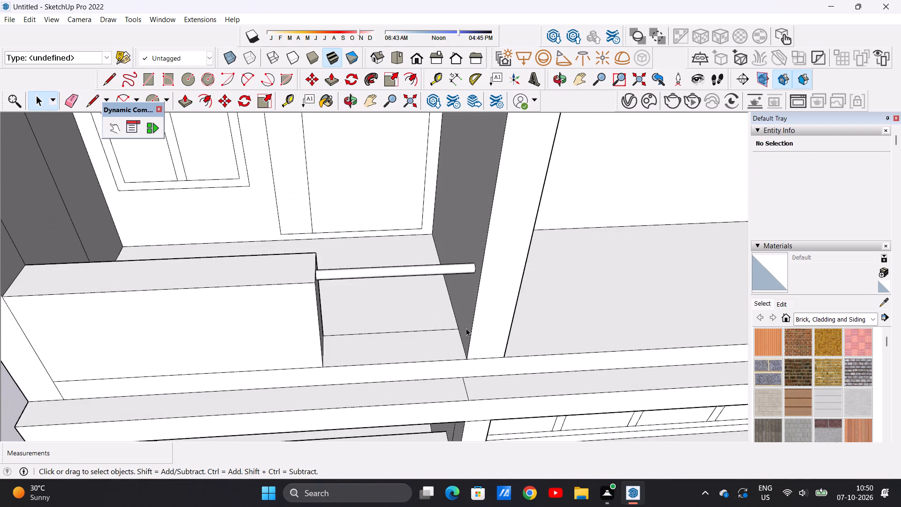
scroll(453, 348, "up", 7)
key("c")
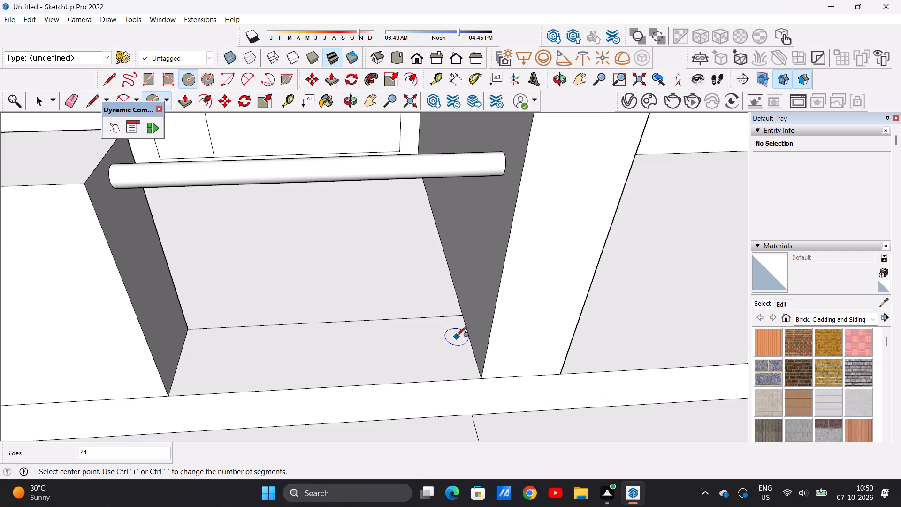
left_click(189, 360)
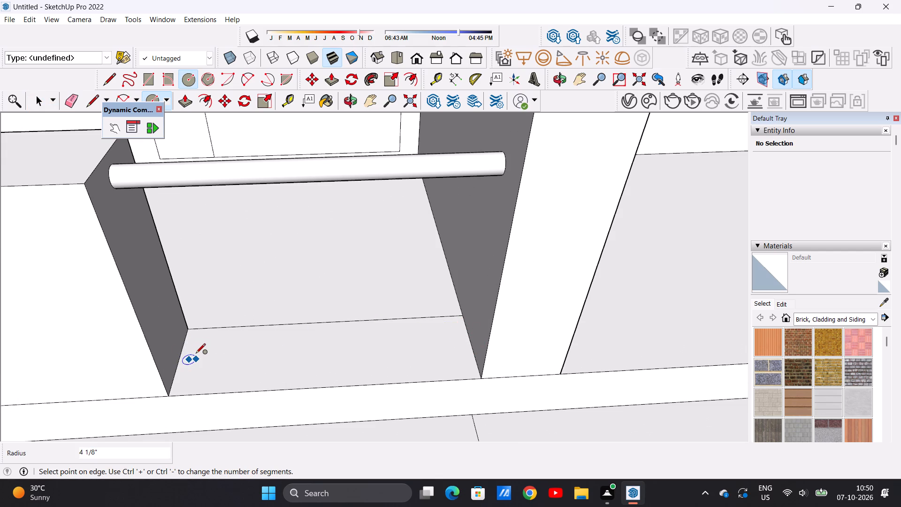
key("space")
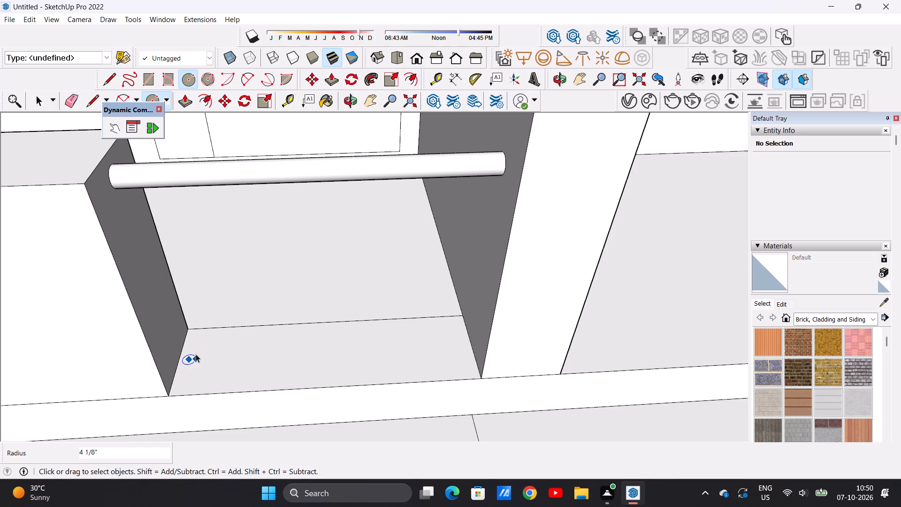
Draw a circle of about 8 13/16" radius on the gap's front floor strip, beside the parapet's end.
key("c")
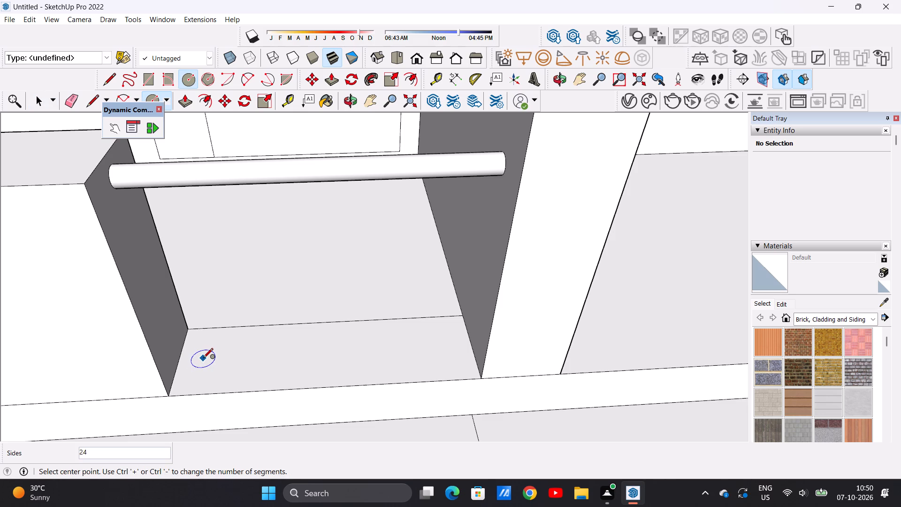
left_click(203, 355)
left_click(202, 345)
key("space")
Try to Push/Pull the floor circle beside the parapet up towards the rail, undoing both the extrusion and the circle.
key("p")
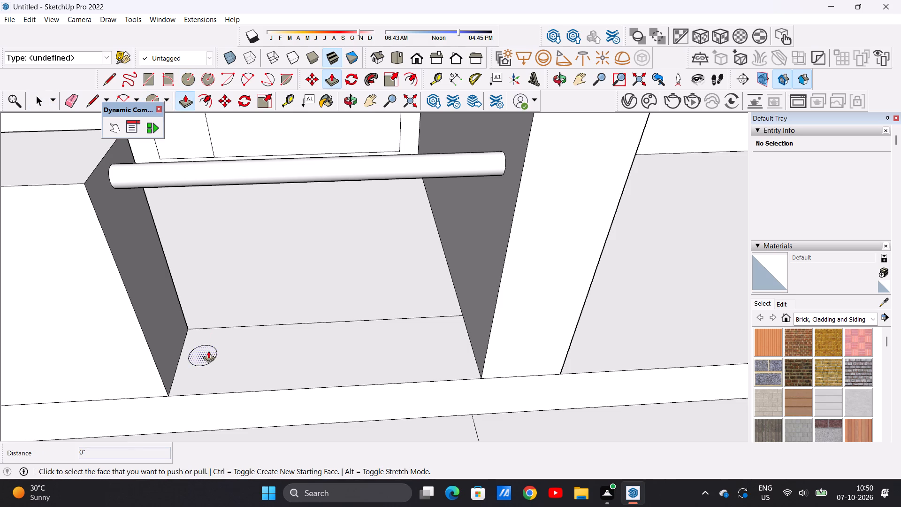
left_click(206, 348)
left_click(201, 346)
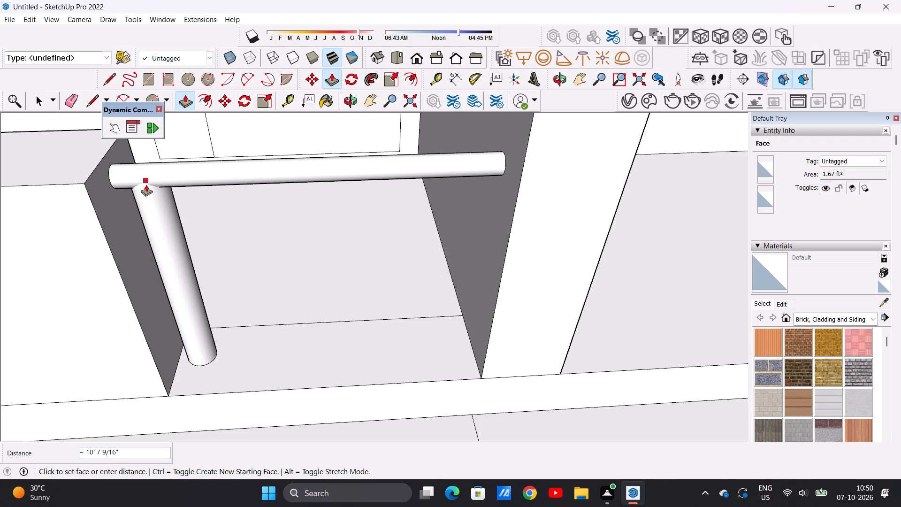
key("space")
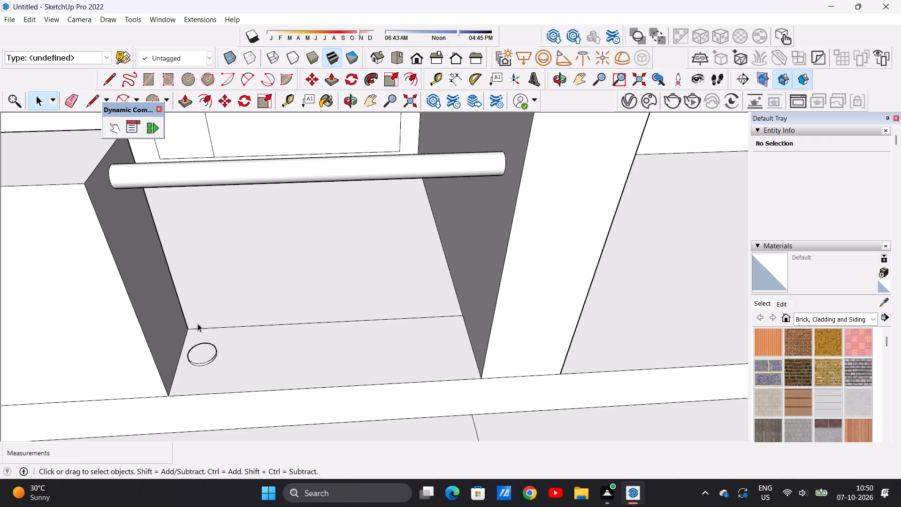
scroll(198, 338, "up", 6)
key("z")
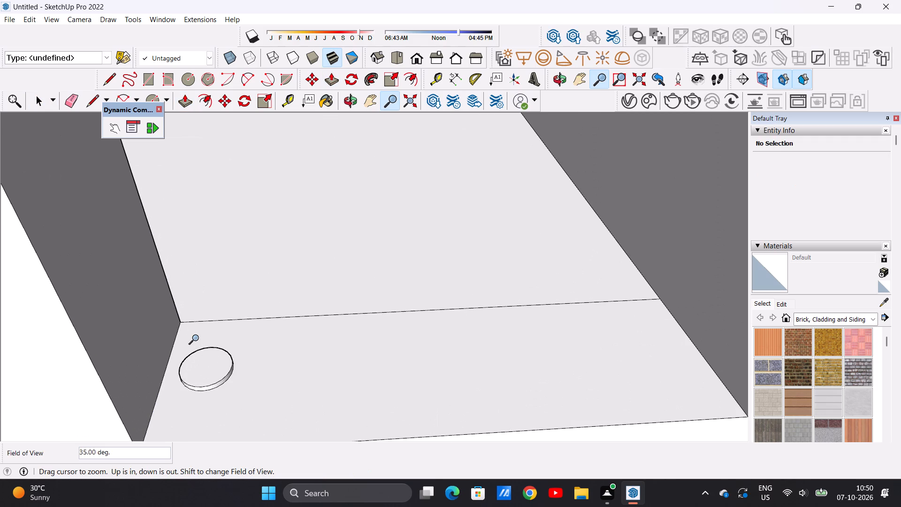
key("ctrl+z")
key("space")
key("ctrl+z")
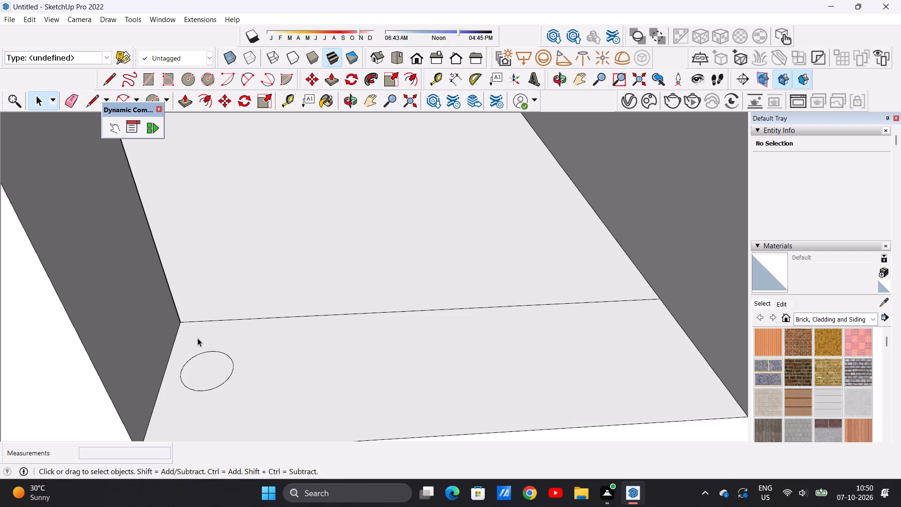
Draw a smaller circle of about 54 in² area on the gap's floor strip, near the parapet's end.
key("c")
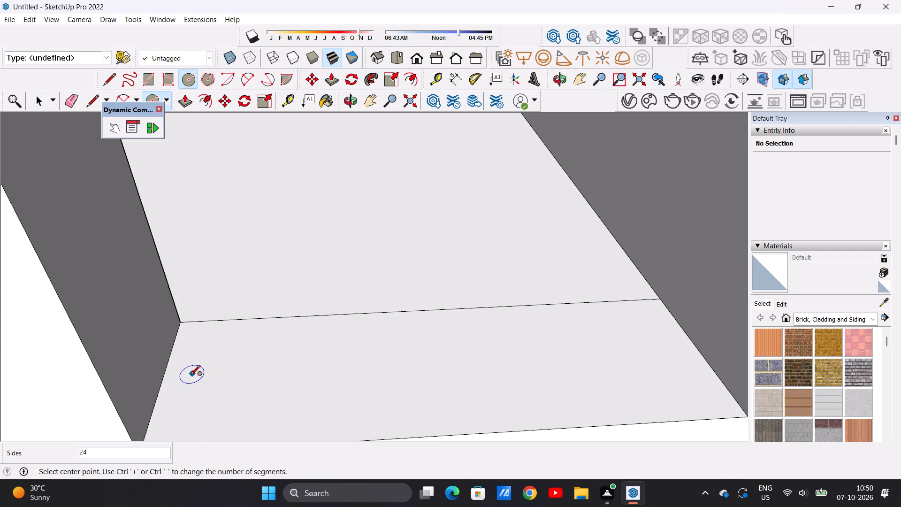
scroll(199, 375, "down", 9)
scroll(211, 377, "up", 11)
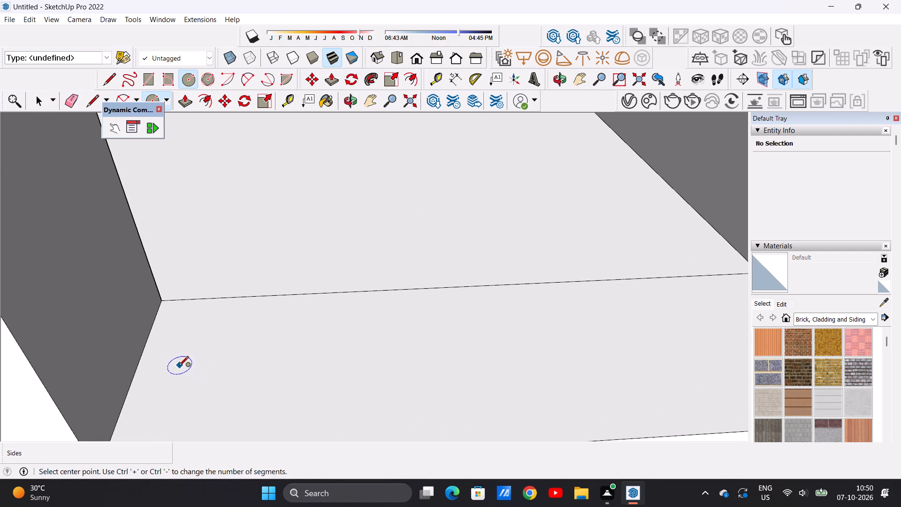
left_click(191, 375)
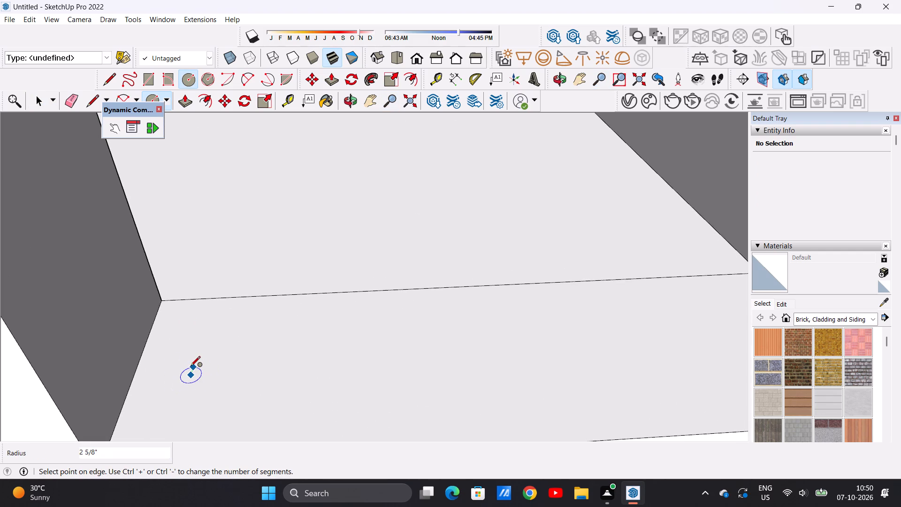
left_click(190, 362)
key("space")
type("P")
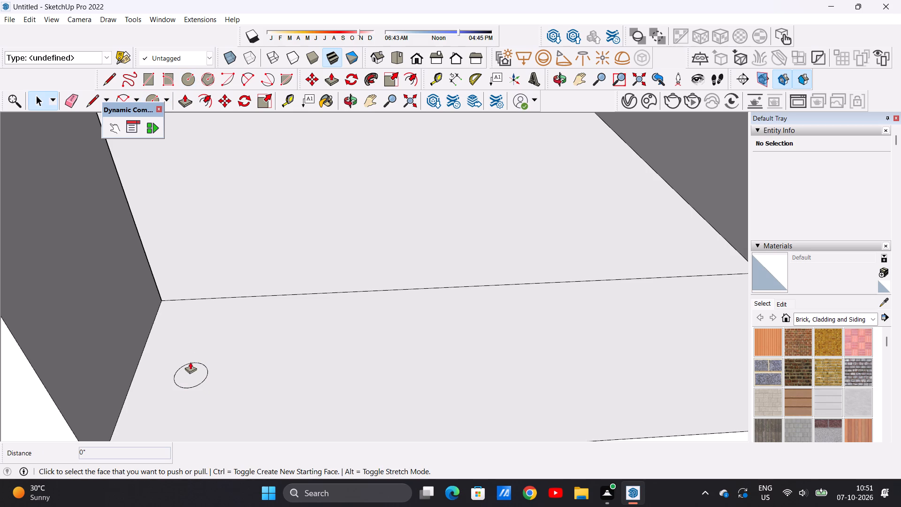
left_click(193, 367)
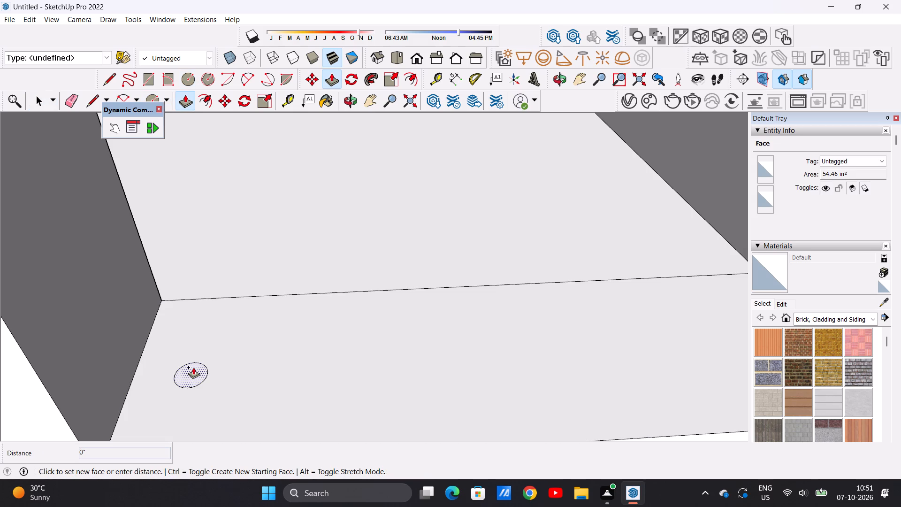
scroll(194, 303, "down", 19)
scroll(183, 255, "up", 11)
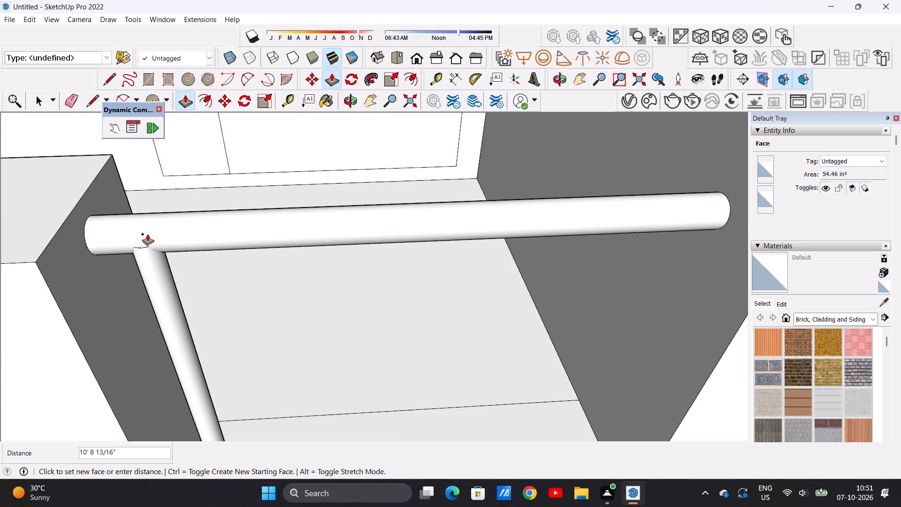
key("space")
Copy the small floor circle about 13' 5/8" along the strip to a position near the dividing wall.
scroll(208, 287, "down", 10)
middle_click_drag(233, 332, 215, 352)
scroll(220, 347, "up", 5)
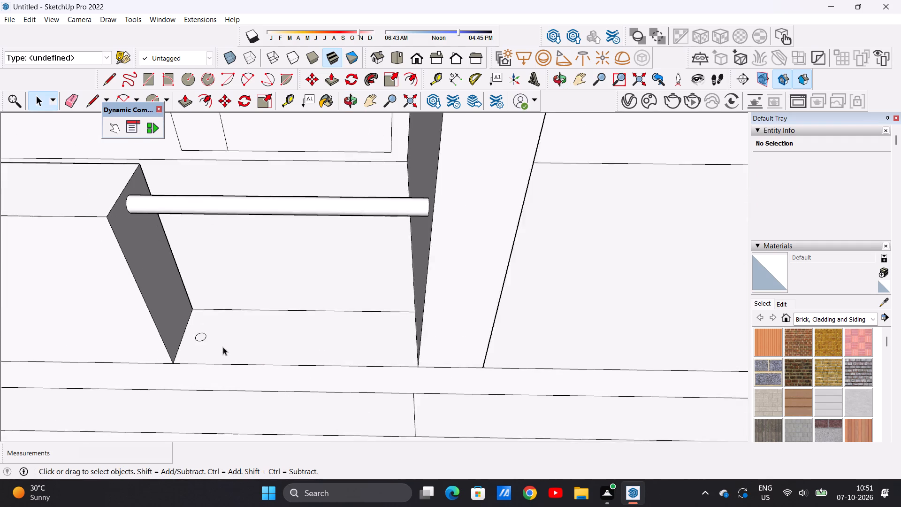
scroll(223, 347, "up", 2)
double_click(197, 334)
middle_click_drag(225, 343, 246, 425)
scroll(227, 293, "down", 12)
left_click(359, 421)
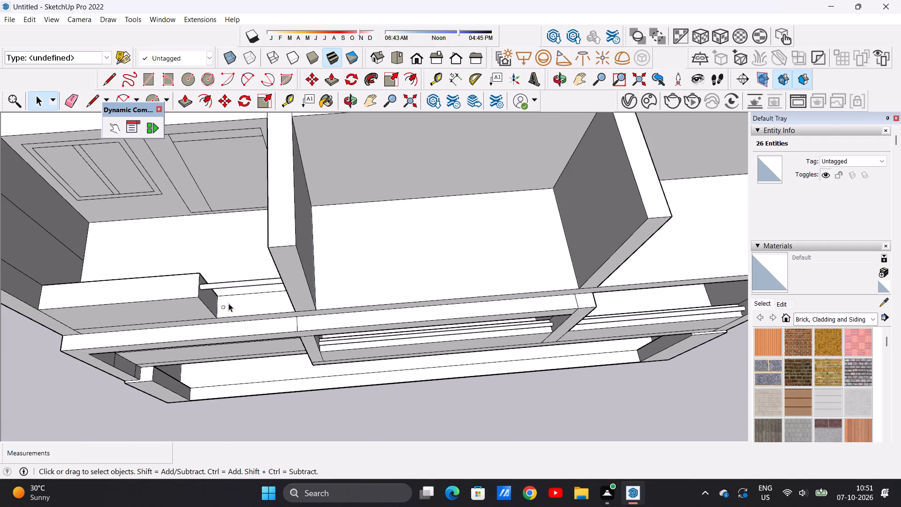
scroll(227, 310, "up", 19)
double_click(215, 294)
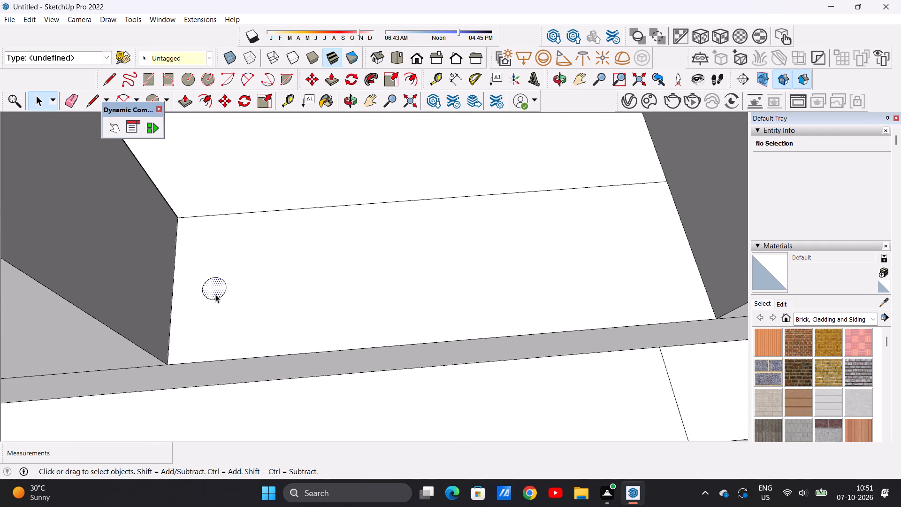
key("m")
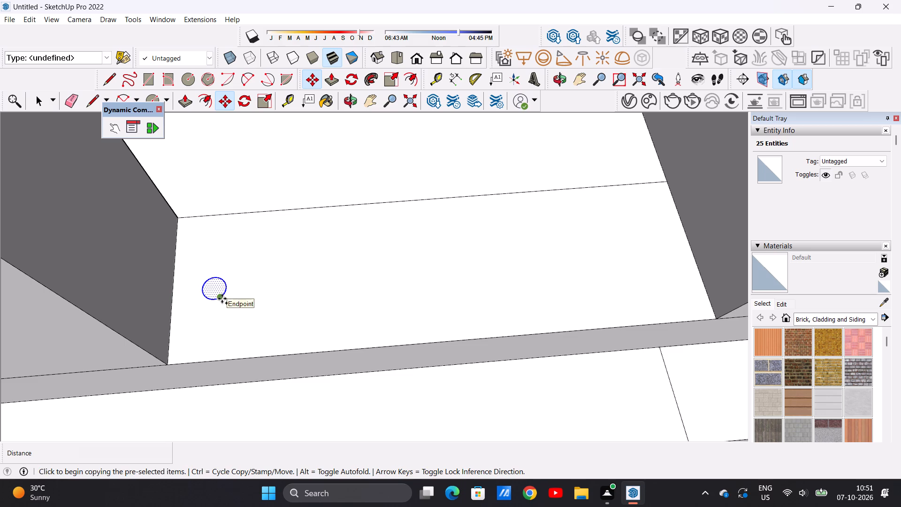
left_click(222, 299)
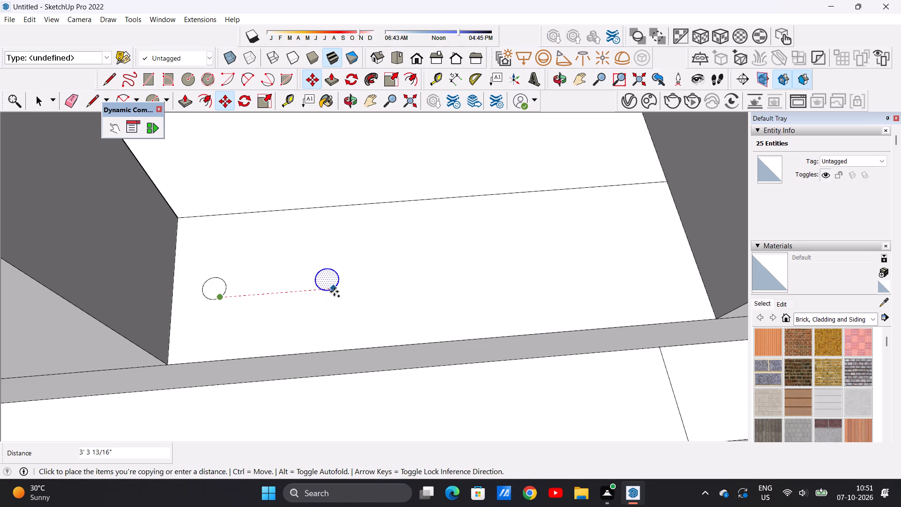
scroll(346, 273, "down", 7)
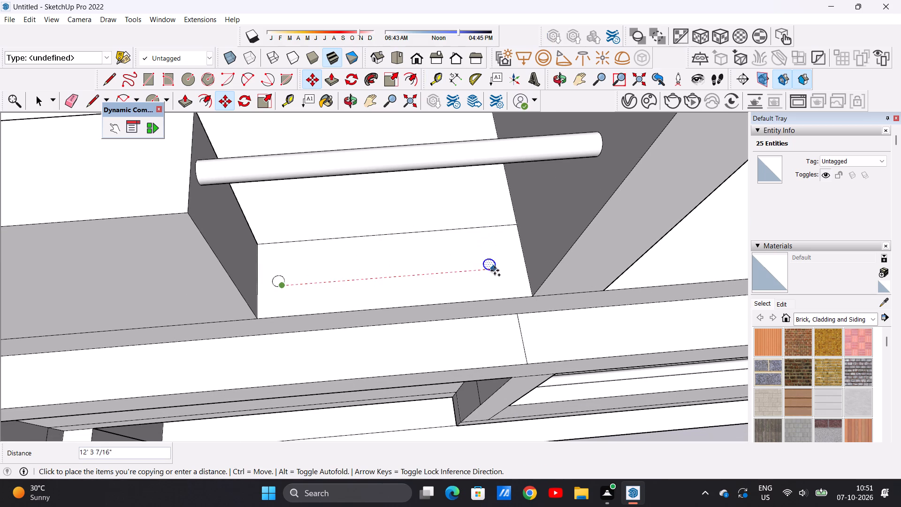
scroll(498, 269, "up", 5)
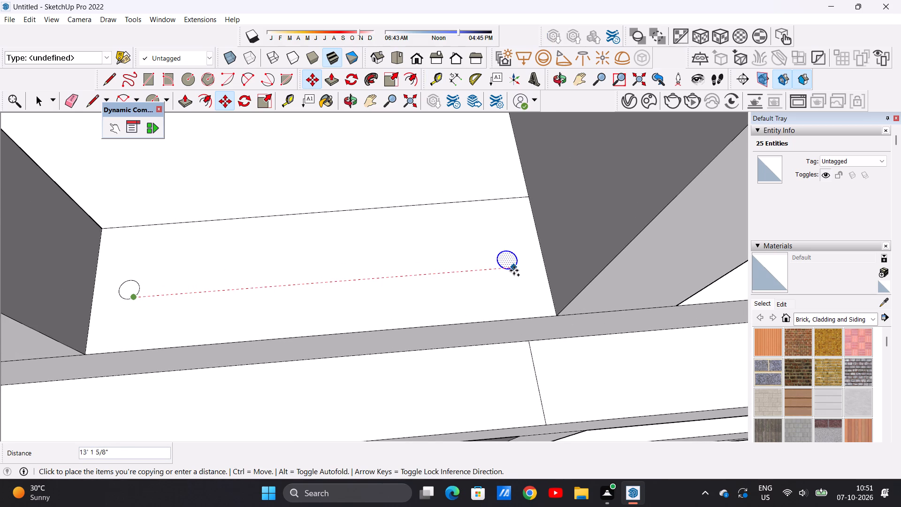
left_click(512, 270)
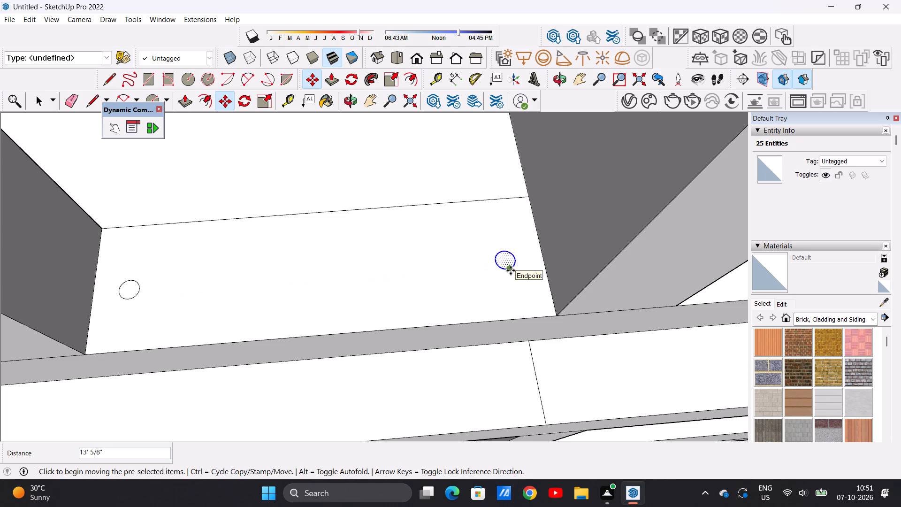
Copy the circle to four roughly evenly spaced positions between the two end circles, forming a row of six on the floor strip.
left_click(511, 270)
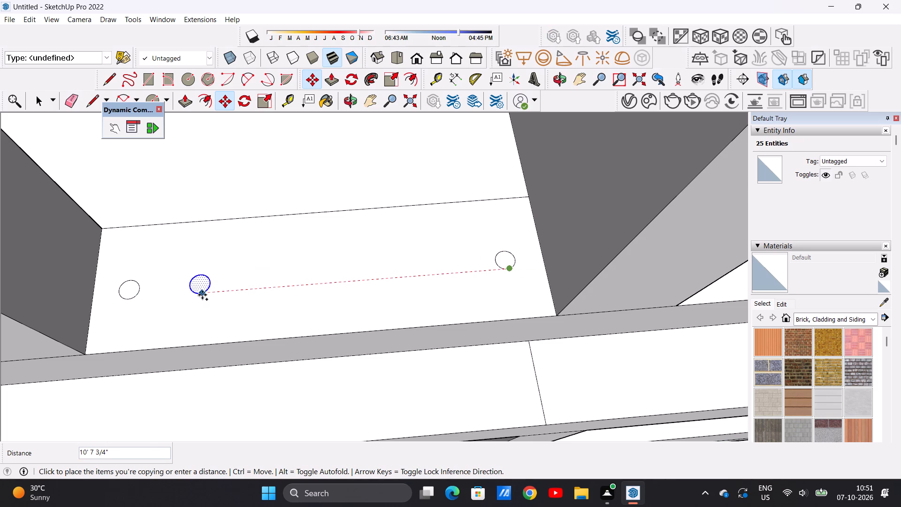
left_click(202, 295)
left_click(202, 292)
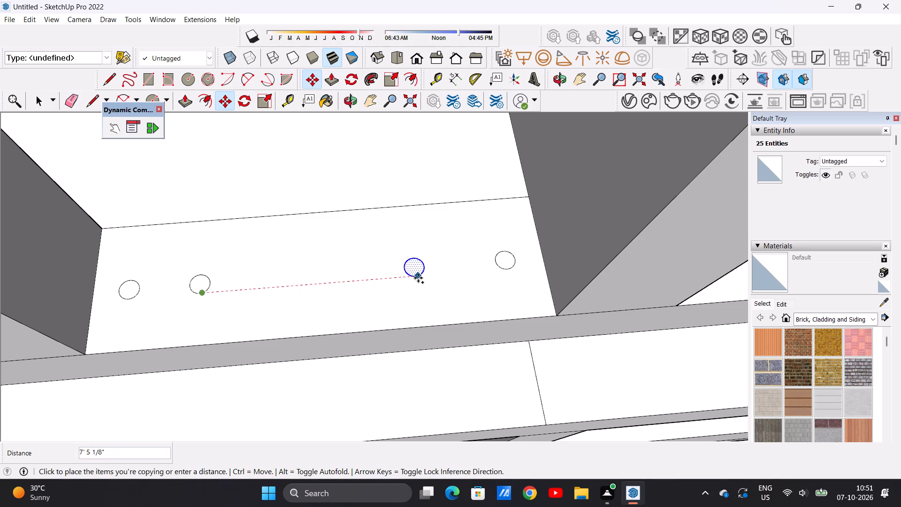
left_click(423, 278)
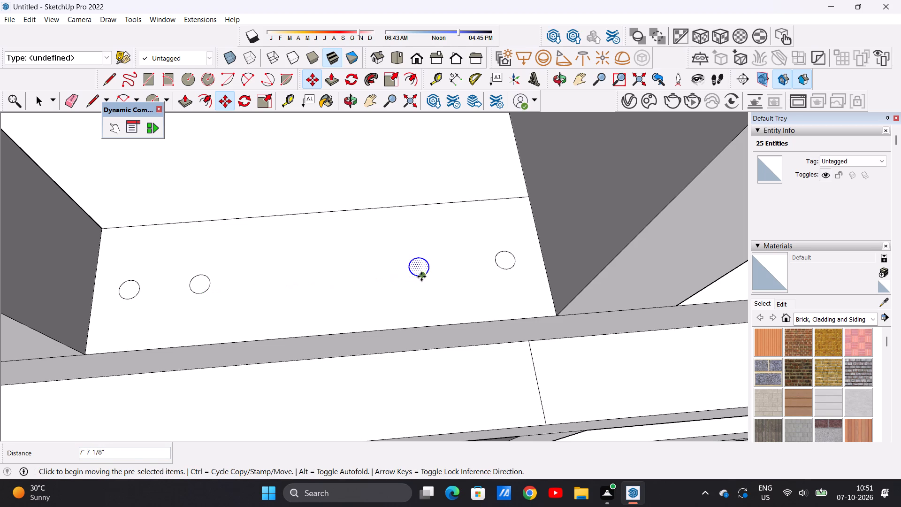
left_click(421, 275)
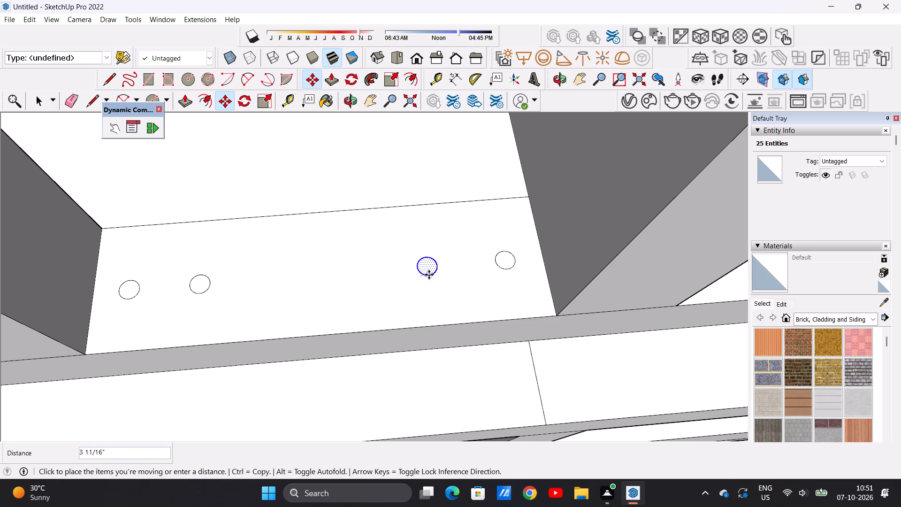
left_click(433, 275)
left_click(433, 275)
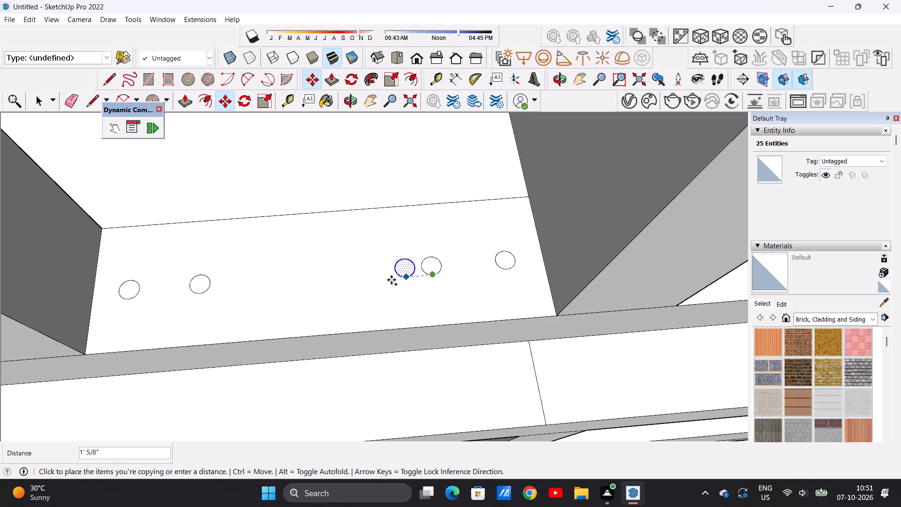
left_click(275, 284)
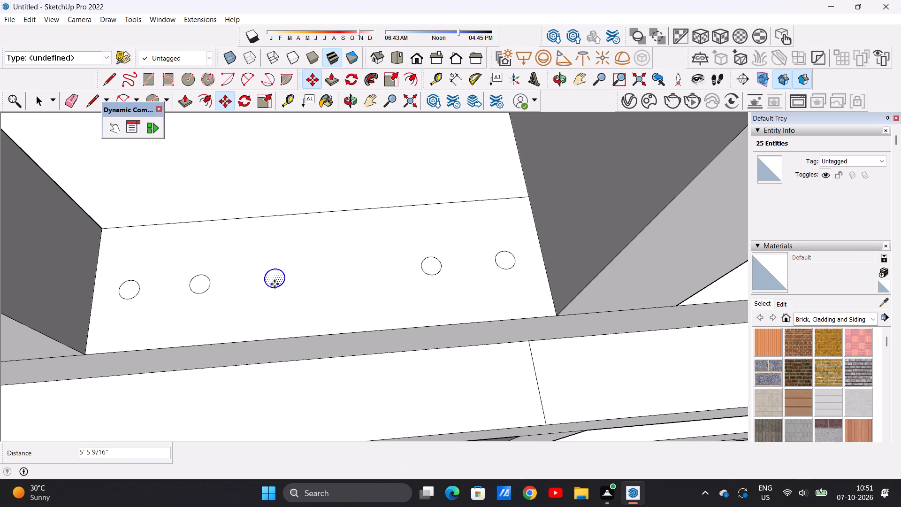
left_click(275, 289)
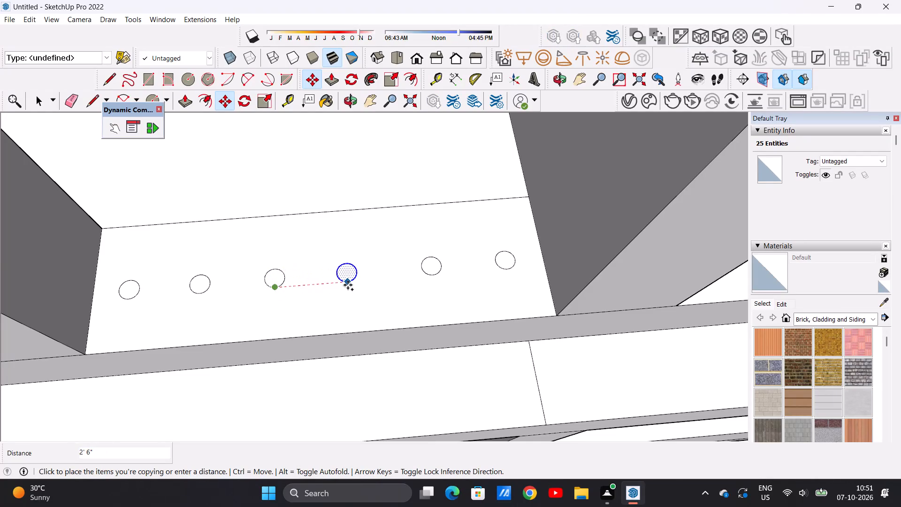
left_click(348, 285)
key("space")
scroll(279, 256, "down", 5)
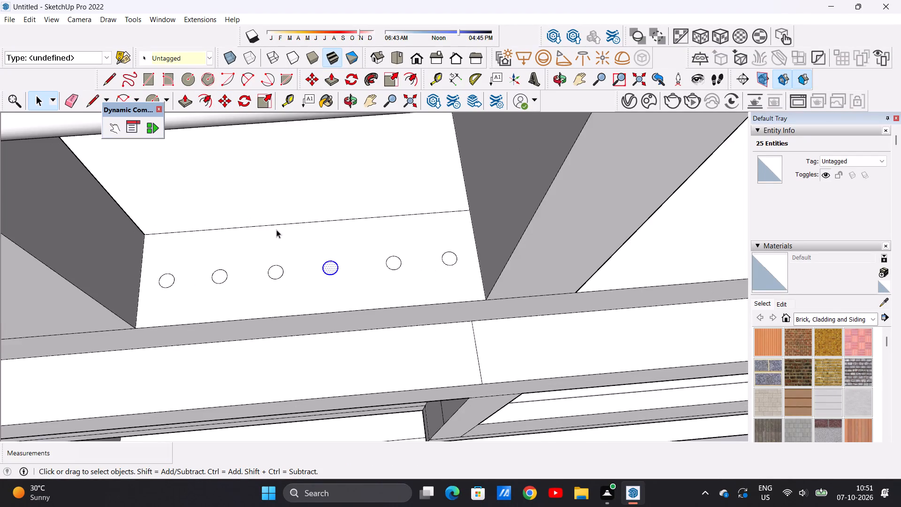
scroll(276, 230, "down", 11)
left_click(409, 412)
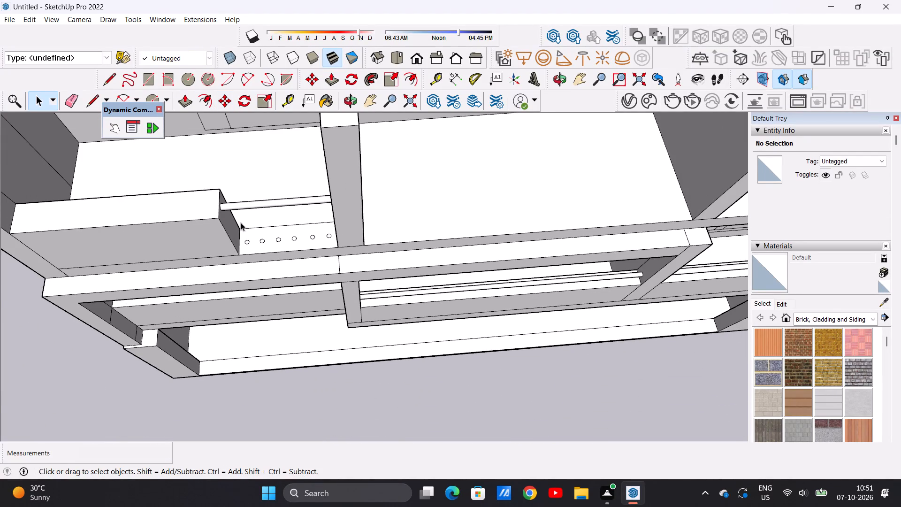
Push/Pull the circle nearest the parapet up about 11' 13/16" to the horizontal rail as a vertical baluster.
scroll(252, 217, "up", 6)
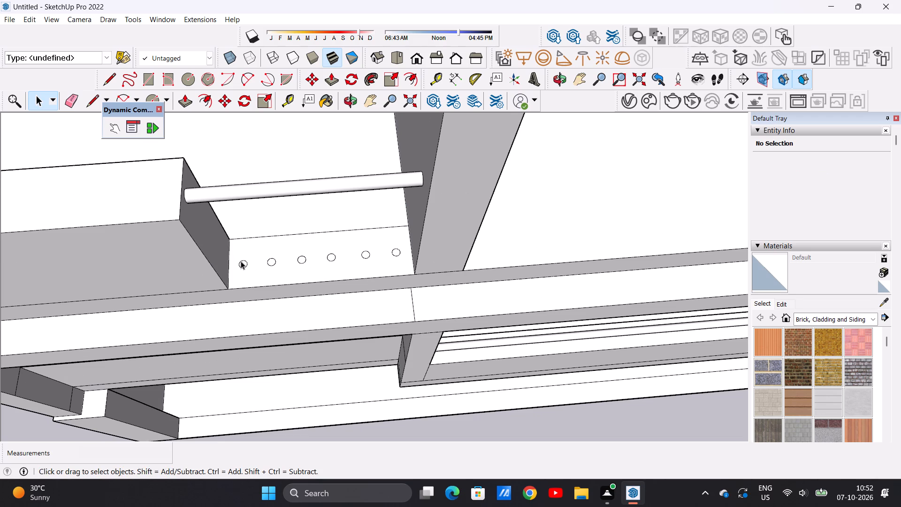
scroll(241, 261, "down", 7)
scroll(260, 313, "up", 5)
scroll(223, 231, "up", 8)
scroll(235, 230, "down", 1)
scroll(235, 230, "up", 1)
key("p")
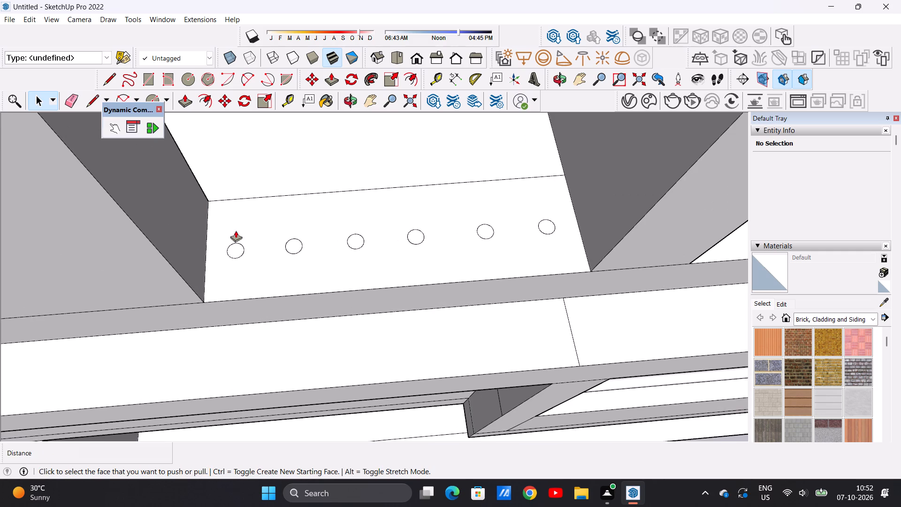
scroll(242, 255, "up", 5)
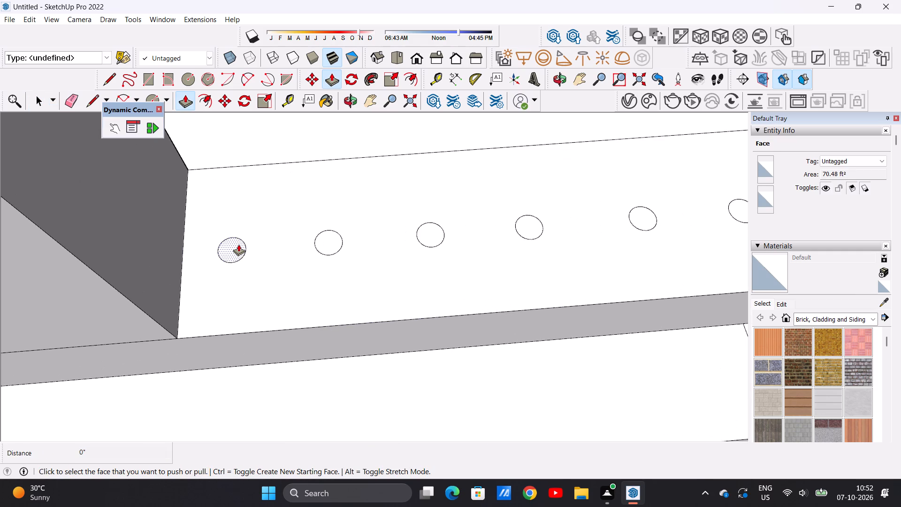
left_click(238, 244)
scroll(201, 251, "down", 20)
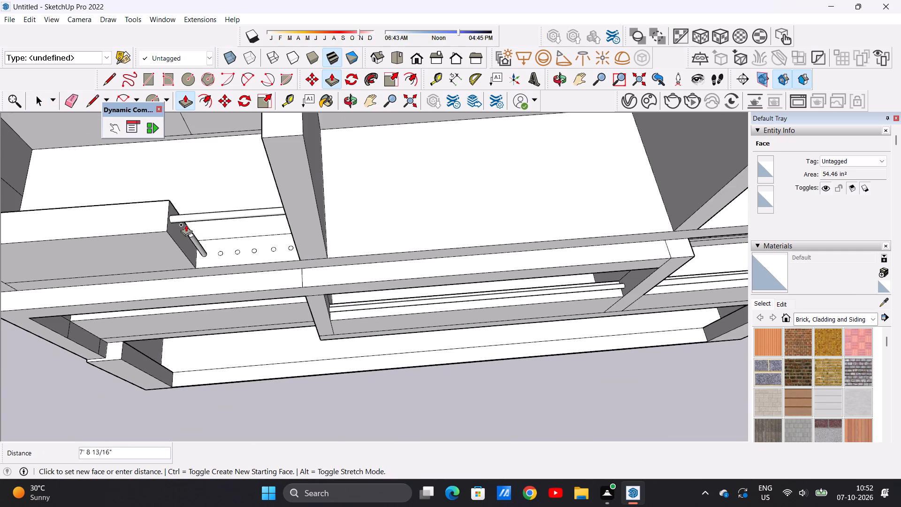
middle_click_drag(179, 215, 174, 181)
scroll(178, 207, "up", 11)
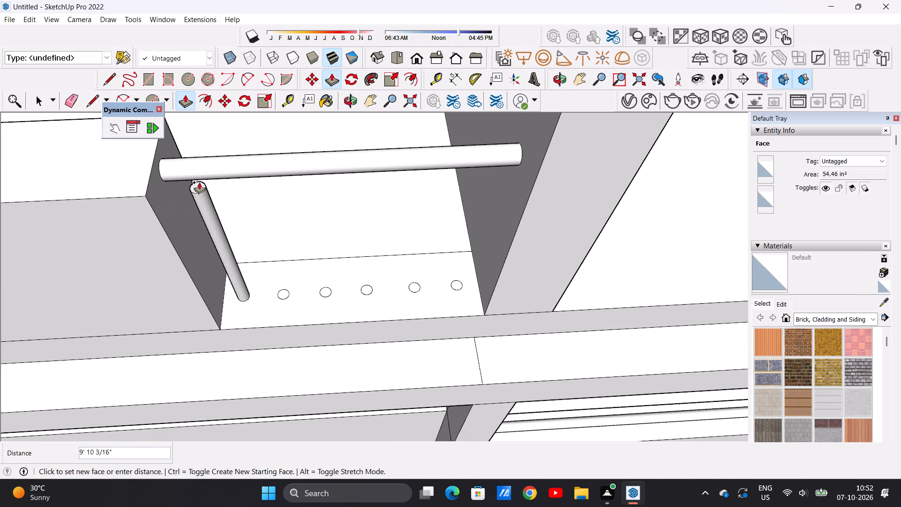
left_click(190, 165)
Push/Pull the second floor circle from the parapet up about 11' 7/16" into the horizontal rail as a baluster.
middle_click_drag(193, 205, 202, 152)
scroll(307, 292, "up", 11)
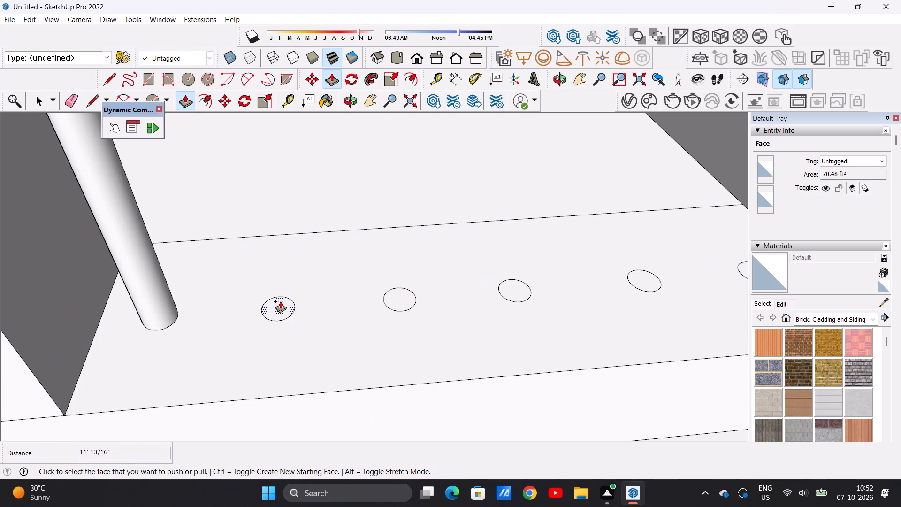
left_click(280, 301)
scroll(276, 255, "down", 19)
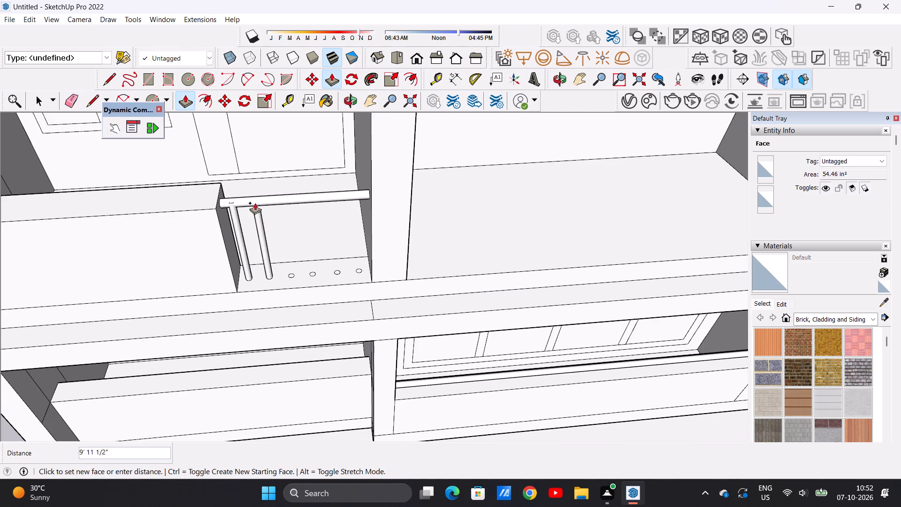
scroll(253, 199, "up", 11)
left_click(252, 207)
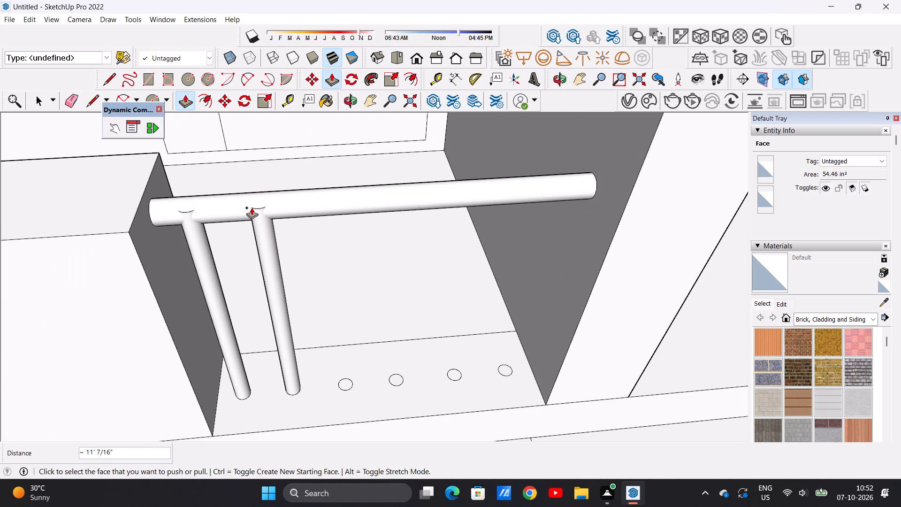
Push/Pull the third floor circle from the parapet up about 10' 9 13/16" into the horizontal rail as a baluster.
scroll(244, 216, "down", 11)
scroll(278, 278, "up", 8)
scroll(275, 280, "down", 1)
scroll(275, 280, "up", 7)
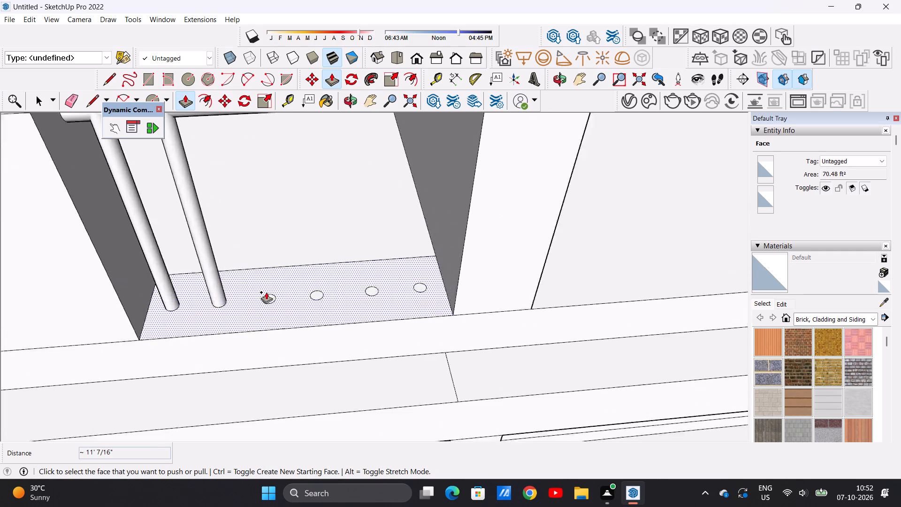
scroll(266, 292, "up", 8)
left_click(267, 300)
scroll(267, 268, "down", 11)
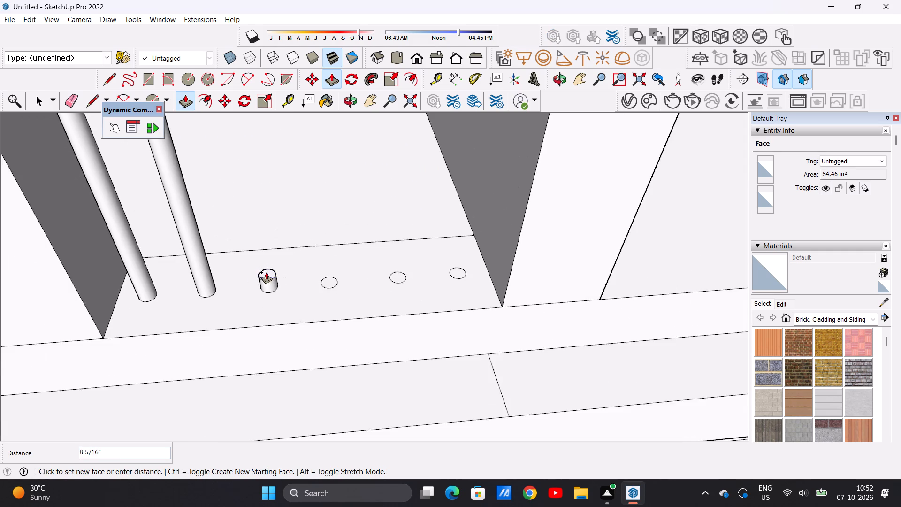
scroll(266, 272, "down", 9)
scroll(253, 200, "up", 14)
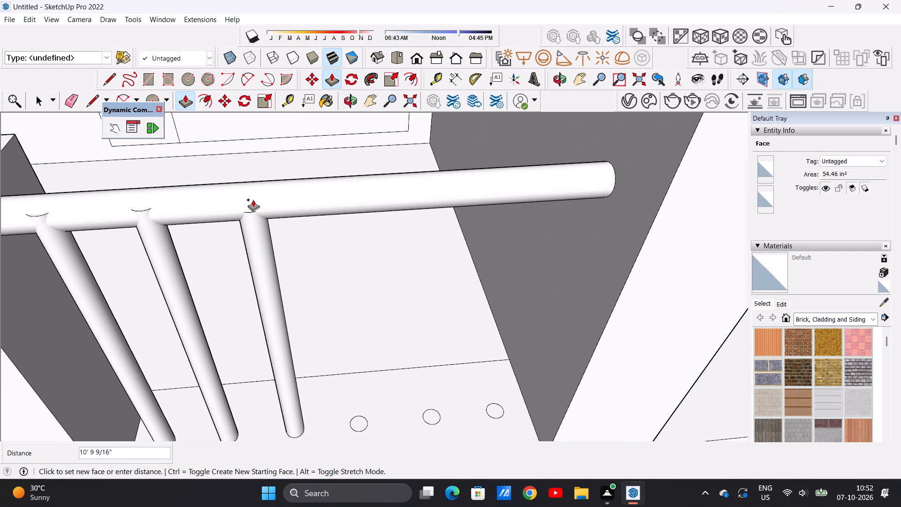
left_click(249, 200)
Push/Pull the fourth floor circle from the parapet up about 10' 9 11/16" into the horizontal rail as a baluster.
scroll(213, 260, "down", 2)
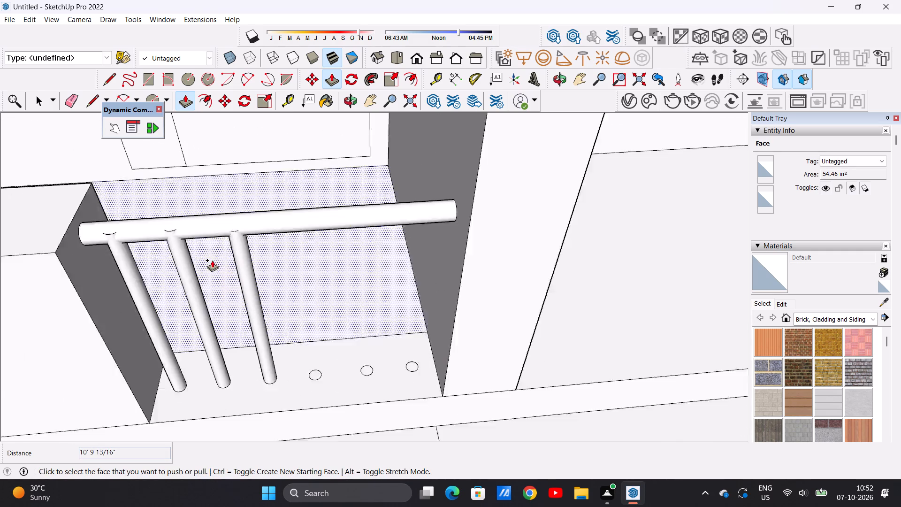
scroll(212, 260, "down", 7)
scroll(266, 307, "up", 14)
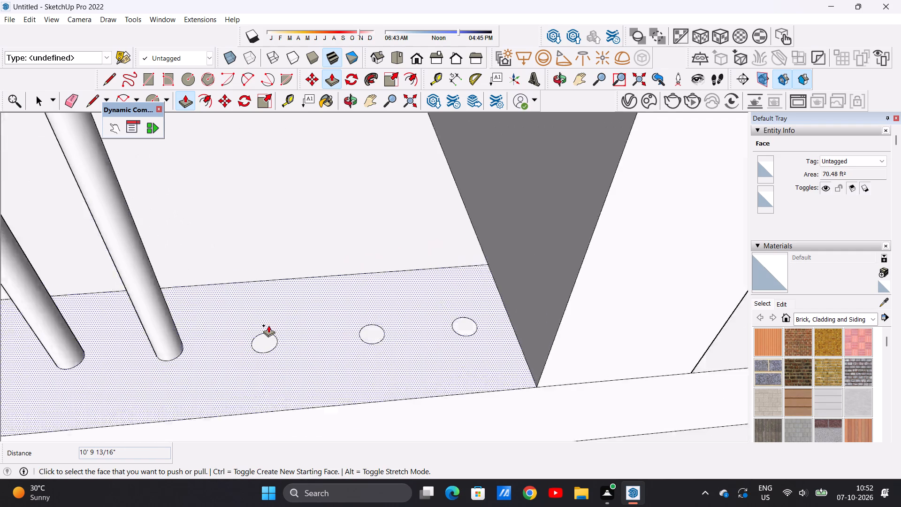
scroll(268, 325, "up", 7)
left_click(267, 343)
scroll(259, 271, "down", 8)
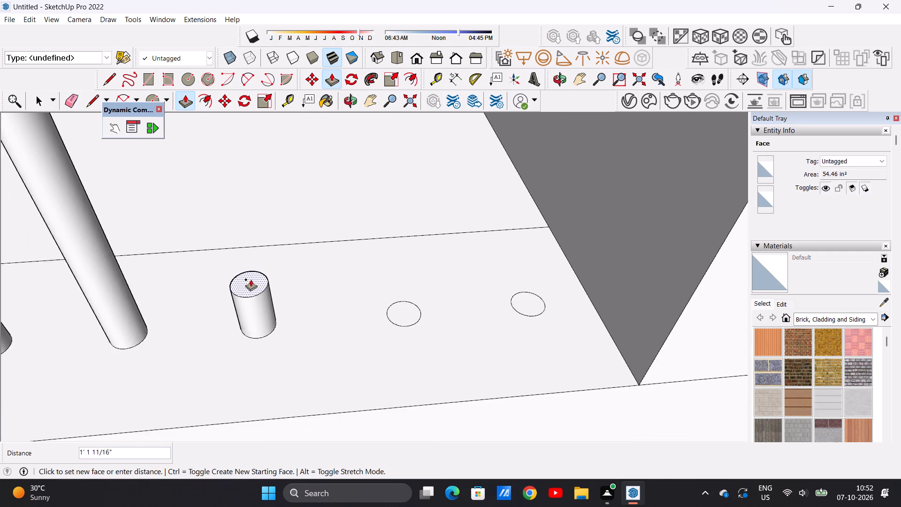
scroll(251, 279, "down", 16)
scroll(223, 203, "up", 3)
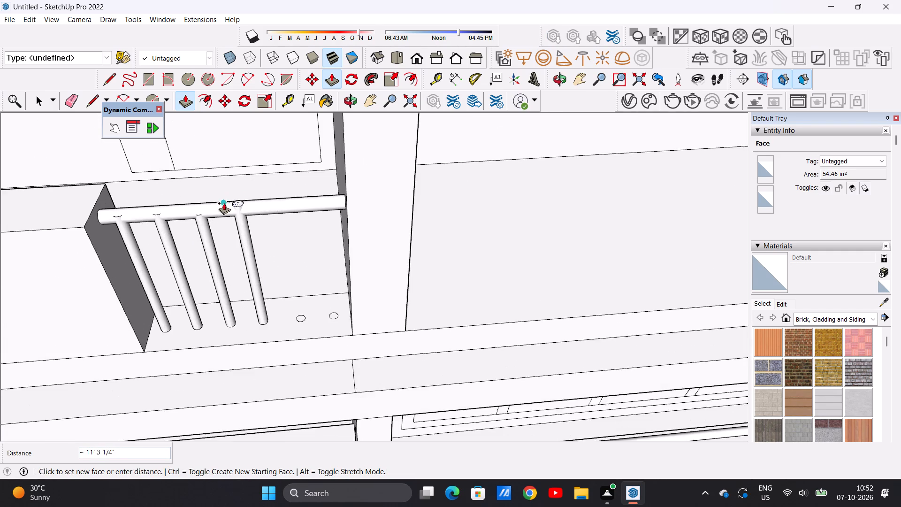
scroll(224, 203, "up", 9)
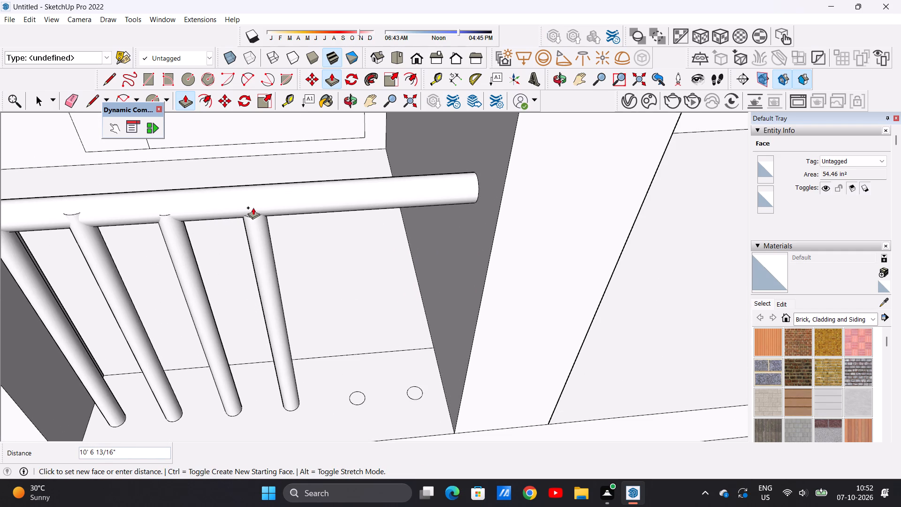
left_click(249, 202)
Push/Pull the fifth floor circle from the parapet up about 10' 10 1/8" into the horizontal rail as a baluster.
scroll(248, 307, "down", 9)
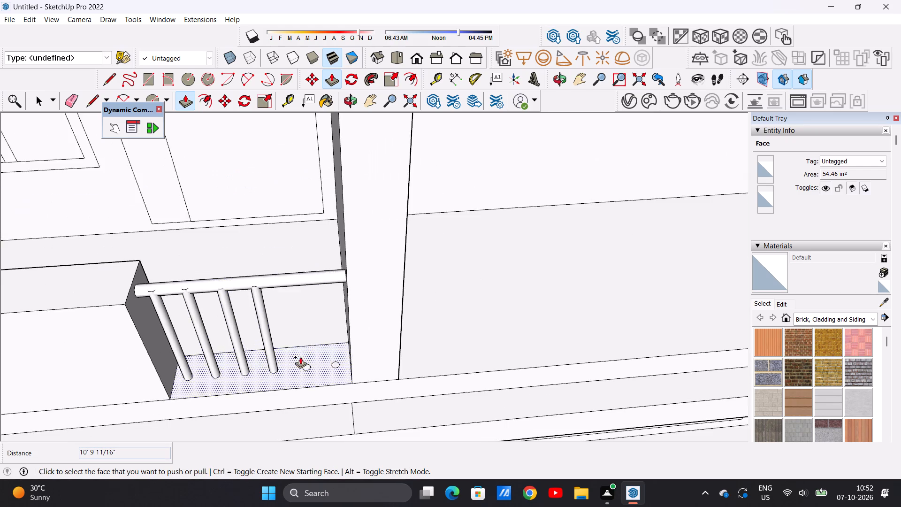
scroll(290, 369, "down", 1)
scroll(289, 369, "up", 15)
scroll(308, 363, "up", 6)
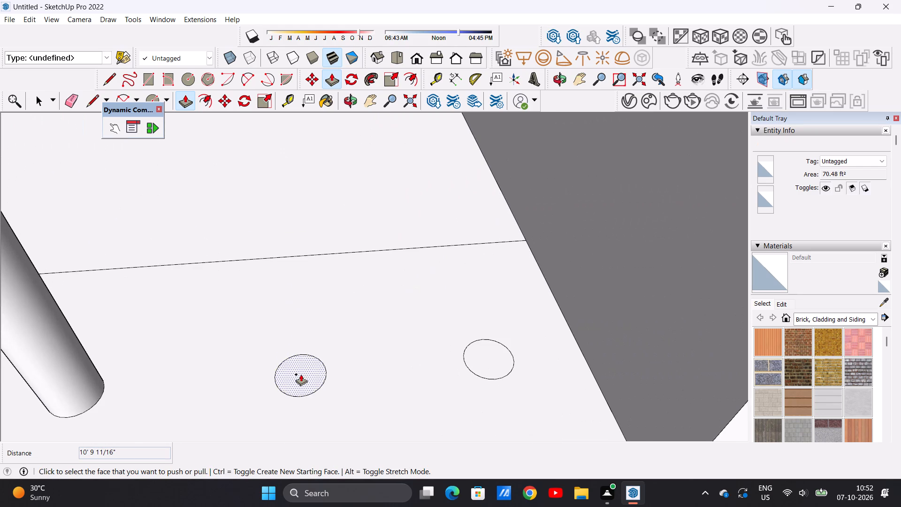
left_click(301, 374)
scroll(289, 315, "down", 19)
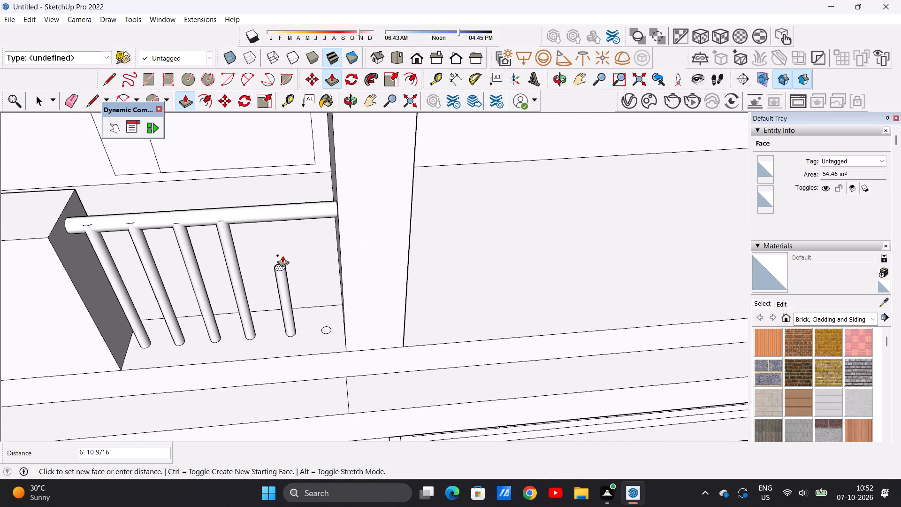
scroll(271, 217, "up", 13)
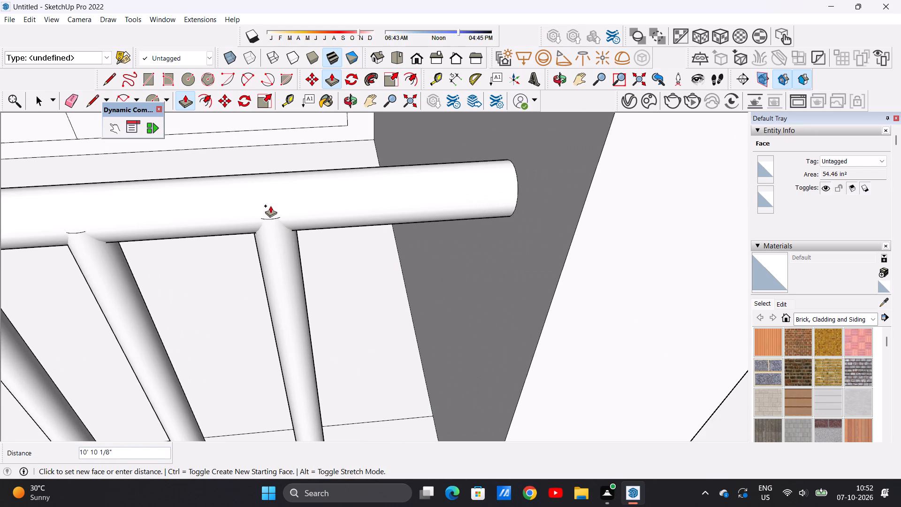
left_click(270, 206)
Push/Pull the last floor circle, nearest the dividing wall, up into the horizontal rail as the sixth baluster.
scroll(270, 277, "down", 16)
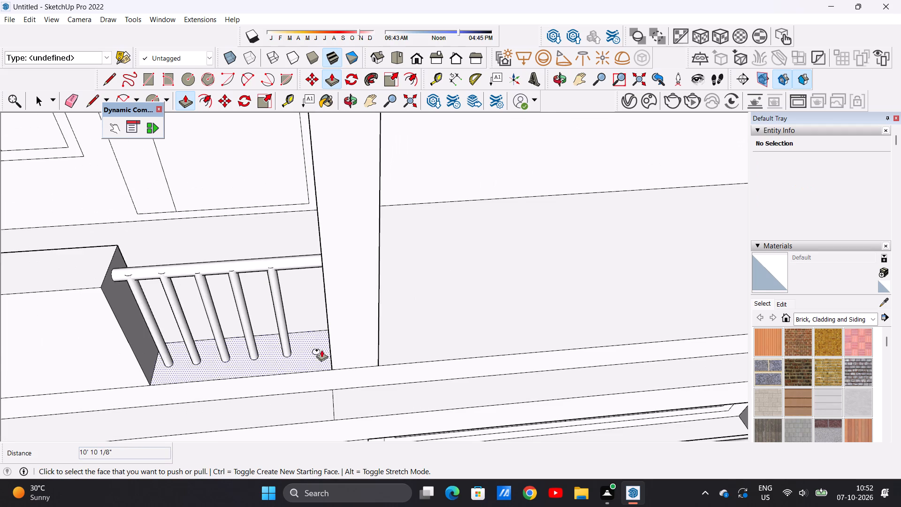
scroll(317, 347, "up", 20)
scroll(317, 347, "up", 1)
left_click(324, 374)
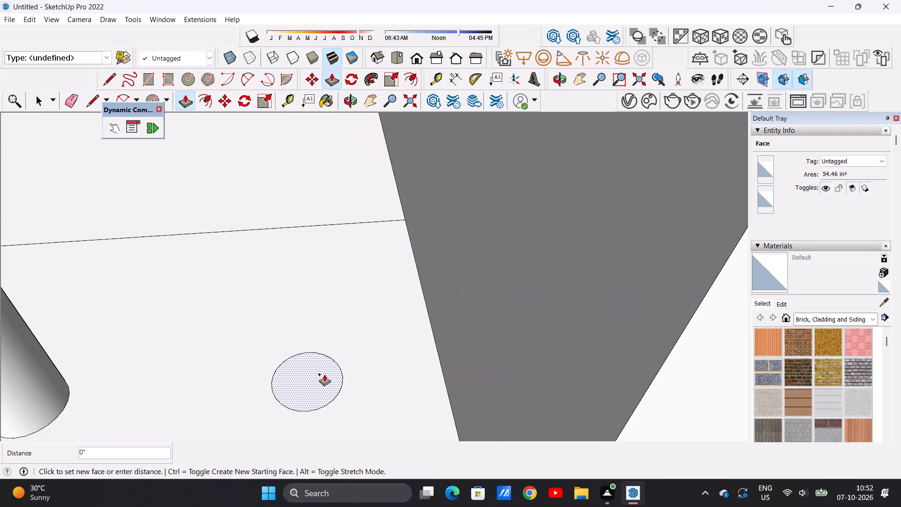
scroll(320, 303, "down", 20)
scroll(320, 303, "down", 9)
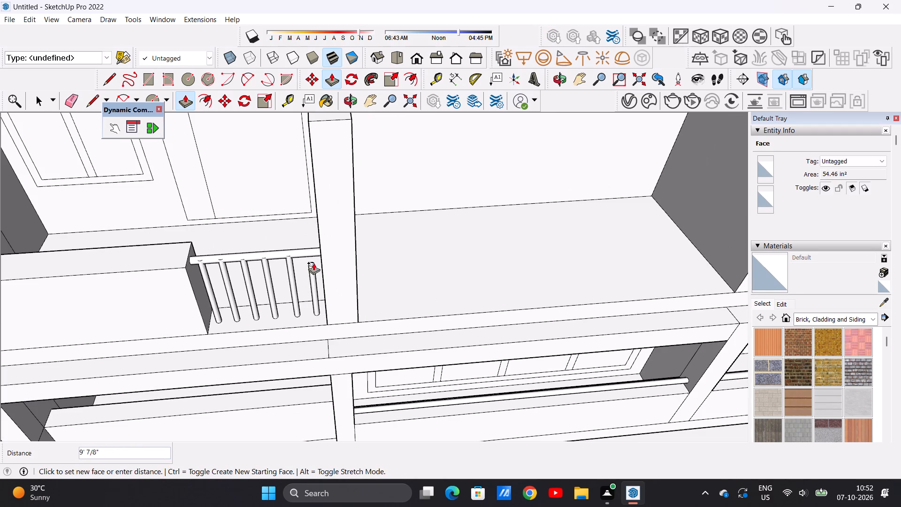
scroll(310, 247, "up", 15)
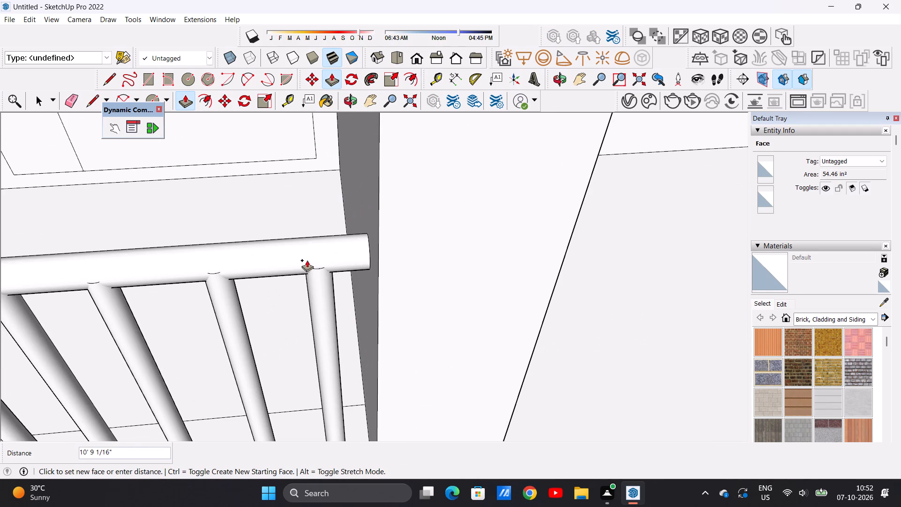
left_click(307, 255)
key("space")
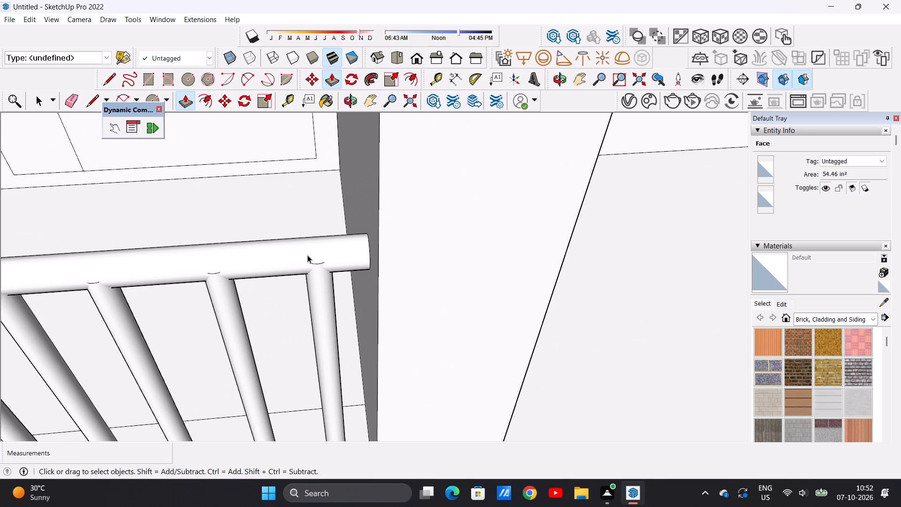
Examine the top storey from several angles, covering the balustrade and the undetailed middle and end bays.
scroll(293, 271, "down", 3)
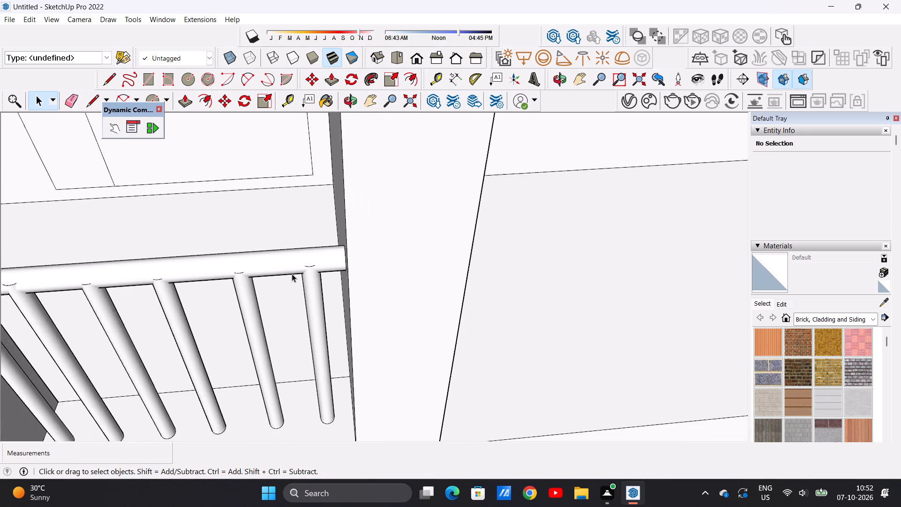
scroll(292, 274, "down", 18)
middle_click_drag(324, 272, 256, 265)
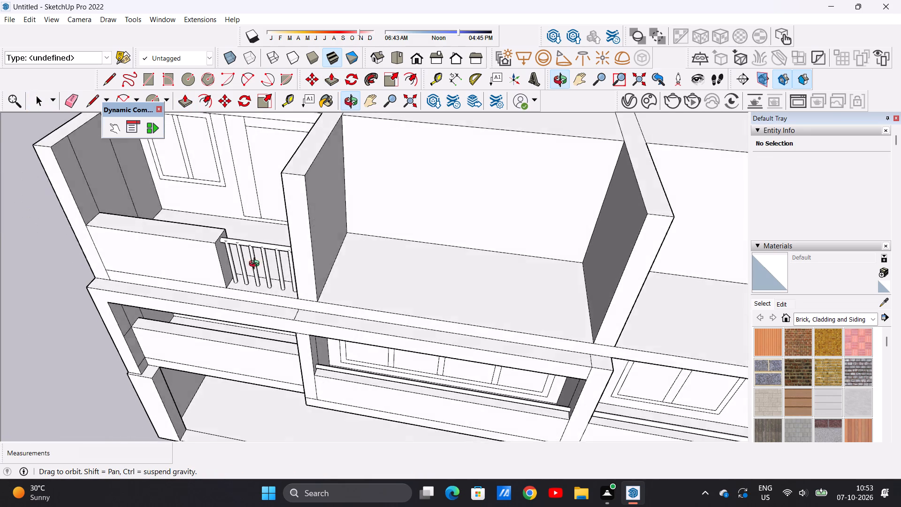
middle_click_drag(256, 265, 326, 223)
scroll(259, 280, "down", 4)
middle_click_drag(260, 287, 256, 246)
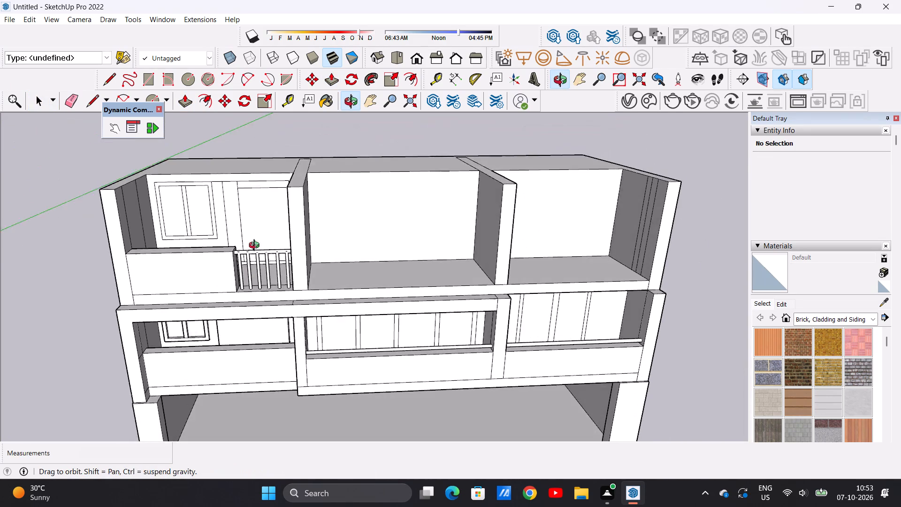
middle_click_drag(256, 246, 277, 223)
scroll(276, 261, "up", 3)
scroll(270, 267, "down", 3)
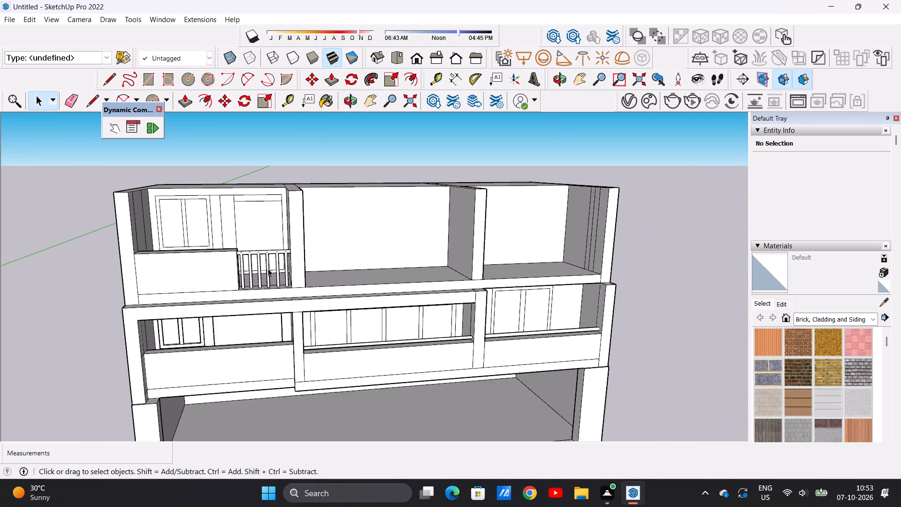
scroll(268, 269, "down", 4)
scroll(404, 236, "up", 4)
middle_click_drag(411, 246, 394, 231)
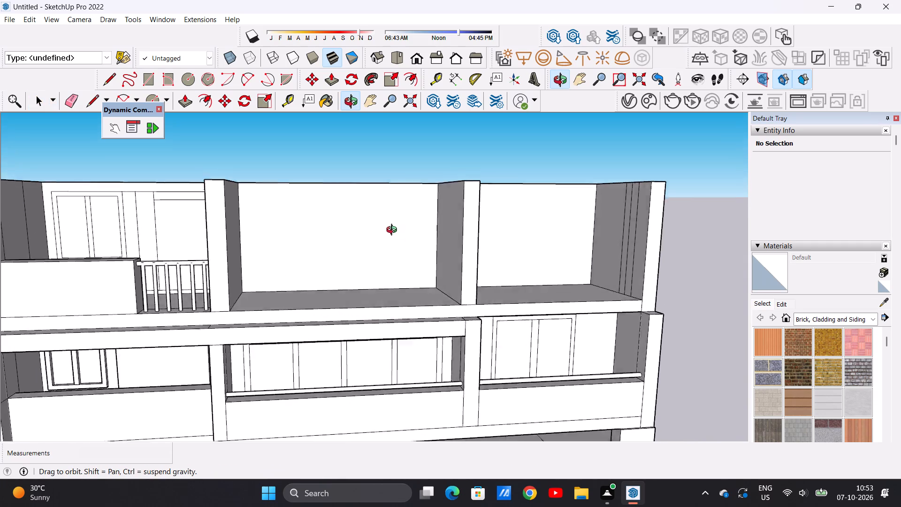
middle_click_drag(394, 231, 392, 224)
scroll(413, 225, "up", 4)
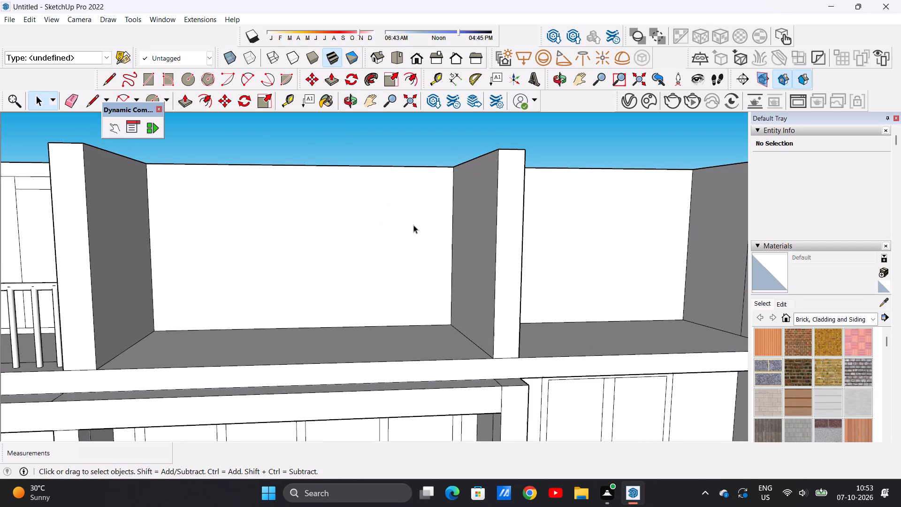
scroll(413, 225, "down", 2)
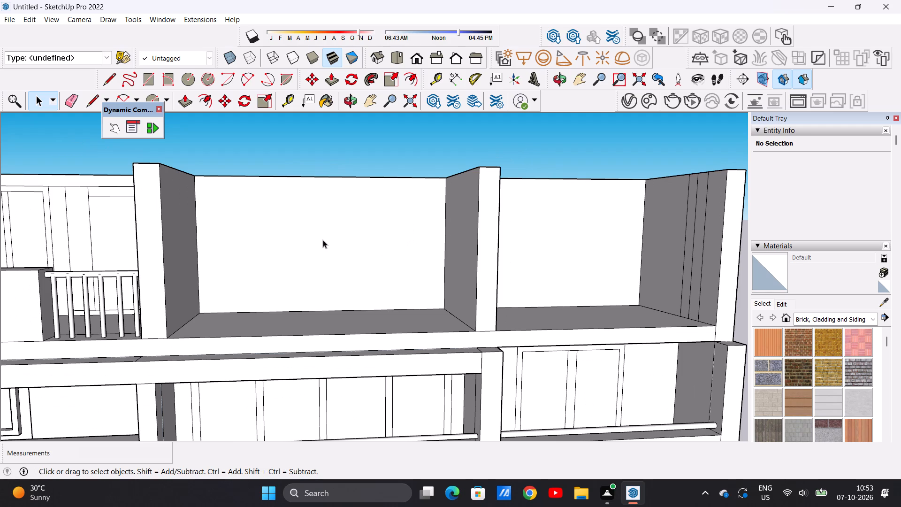
scroll(323, 240, "down", 2)
middle_click_drag(302, 221, 293, 323)
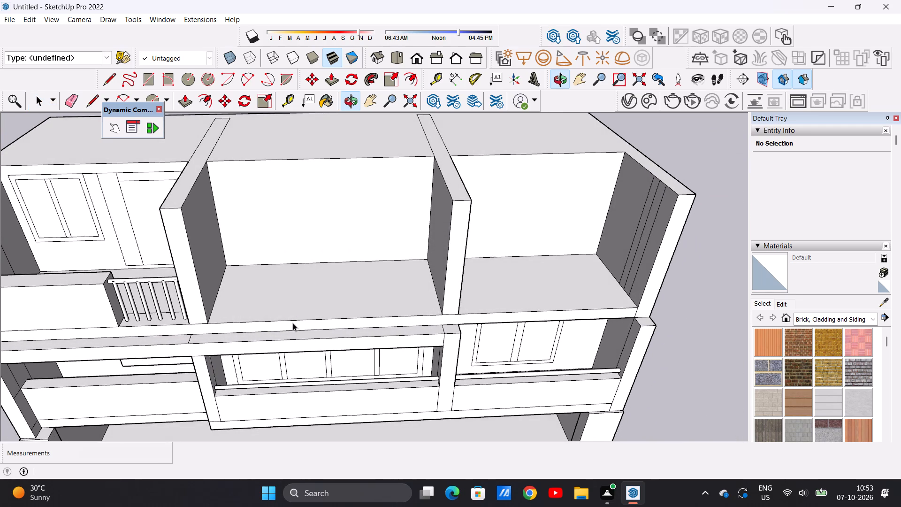
scroll(293, 280, "down", 2)
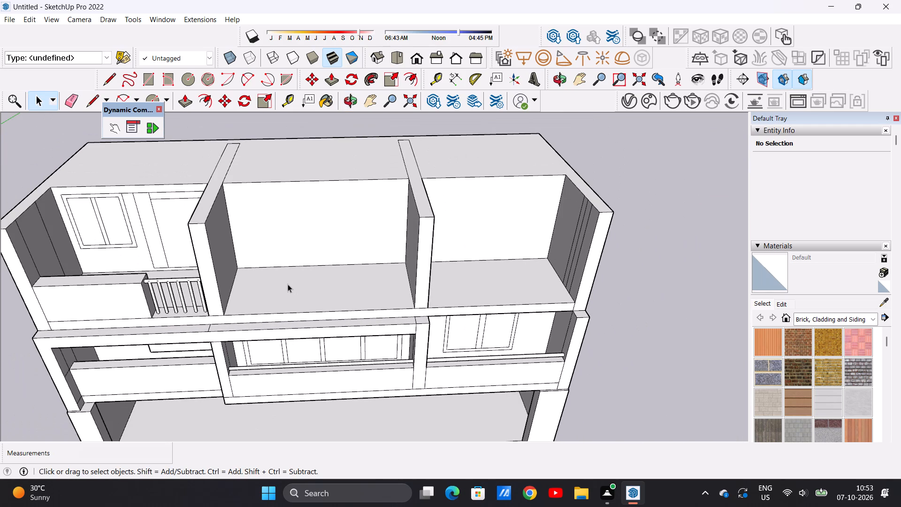
middle_click_drag(287, 278, 297, 196)
scroll(370, 212, "up", 4)
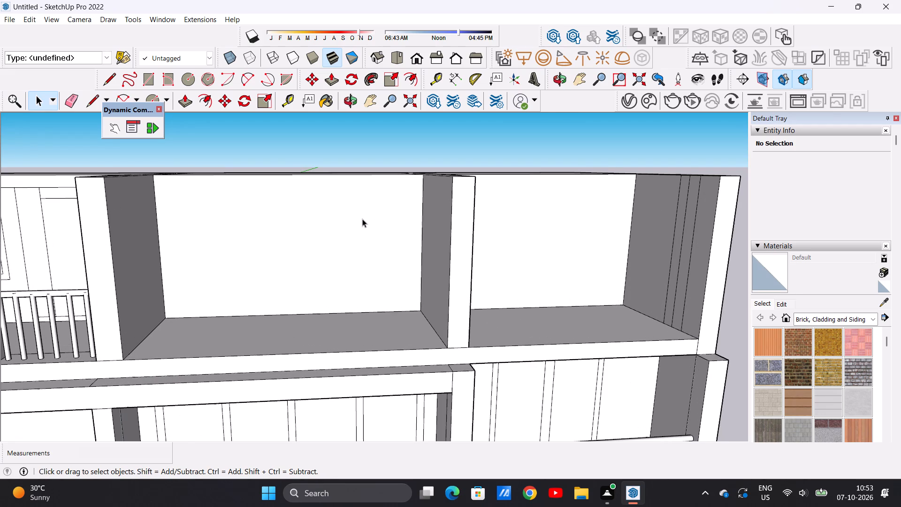
scroll(334, 251, "down", 8)
Inspect the window frame and round rail in the middle bay of the storey below.
middle_click_drag(176, 253, 199, 207)
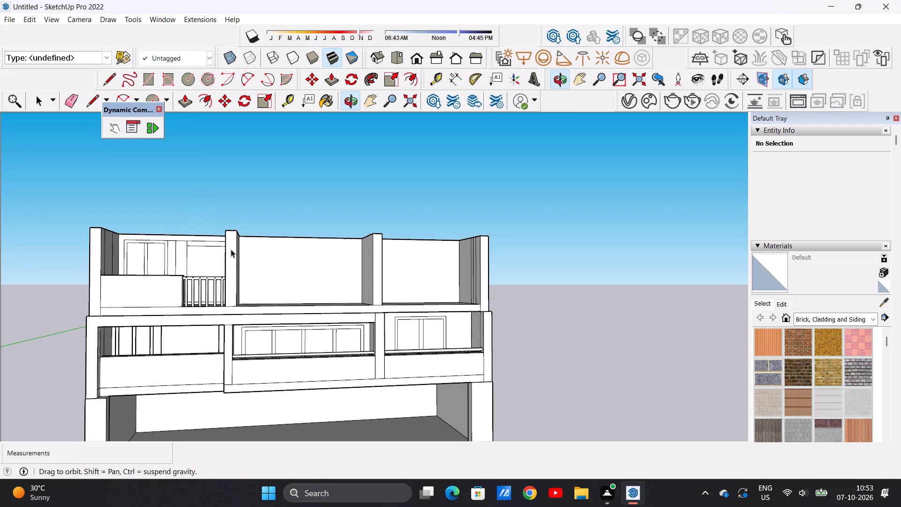
scroll(190, 349, "up", 3)
scroll(257, 341, "up", 5)
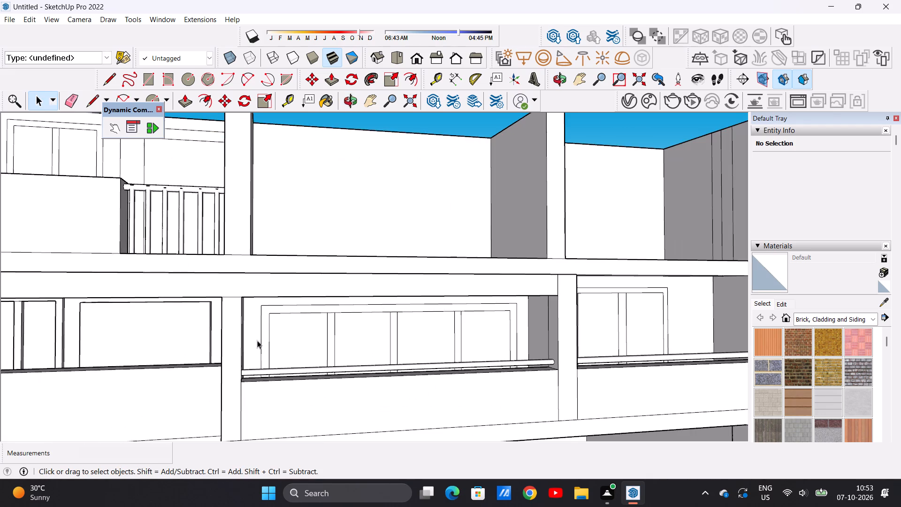
scroll(257, 340, "up", 4)
middle_click_drag(298, 361, 356, 403)
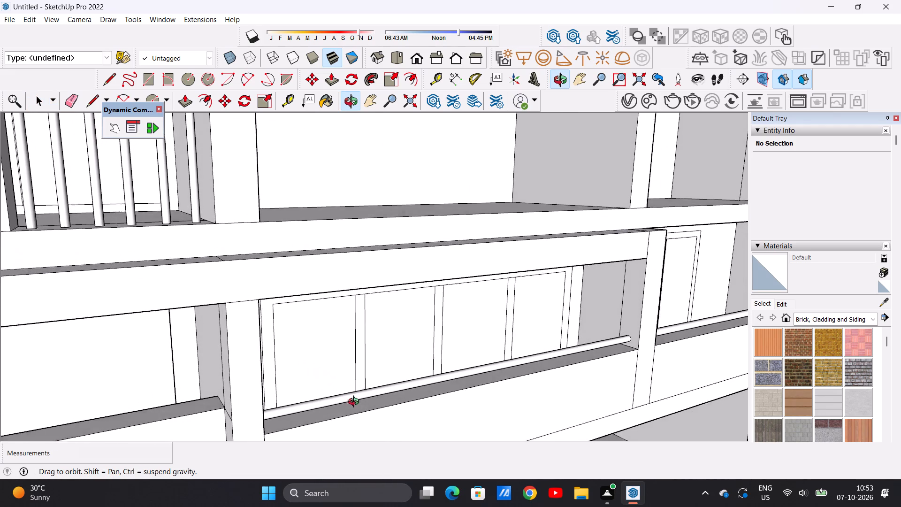
middle_click_drag(356, 403, 356, 411)
scroll(320, 338, "up", 2)
scroll(286, 345, "down", 4)
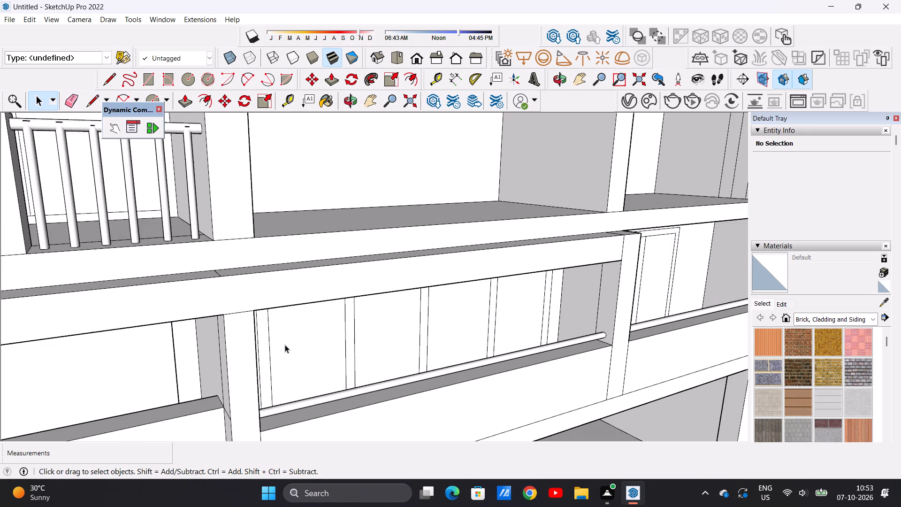
scroll(268, 343, "up", 15)
scroll(264, 346, "down", 10)
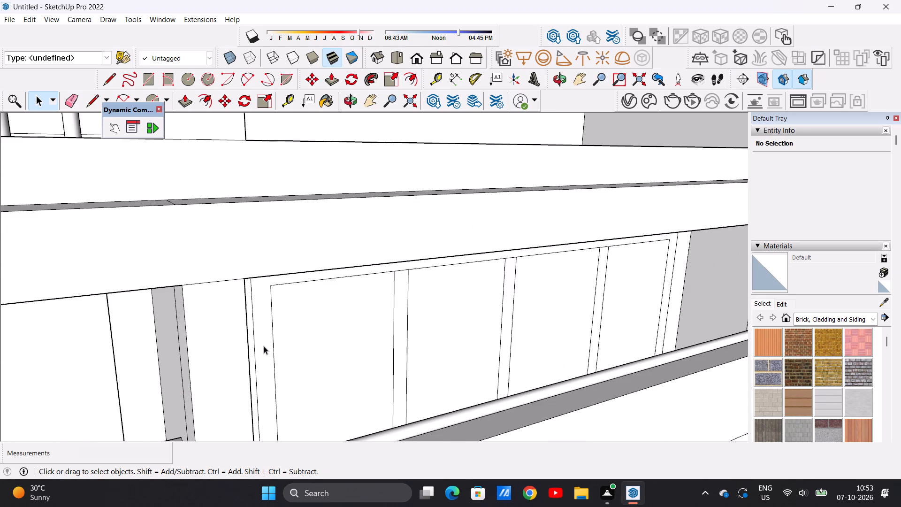
Push/Pull the window frame in the middle bay of the storey below outward by about 2' 3 3/4".
scroll(264, 346, "down", 1)
middle_click_drag(251, 351, 166, 328)
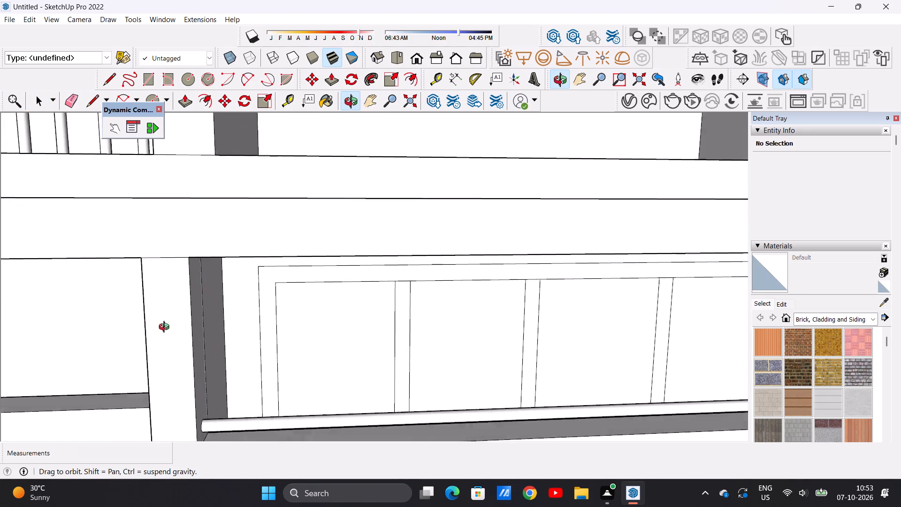
middle_click_drag(166, 328, 165, 315)
scroll(256, 306, "up", 3)
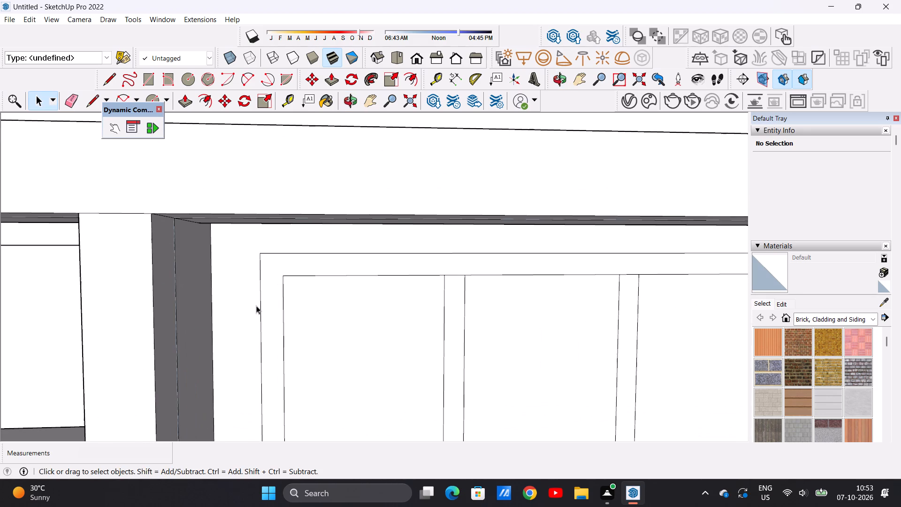
key("p")
scroll(256, 306, "down", 6)
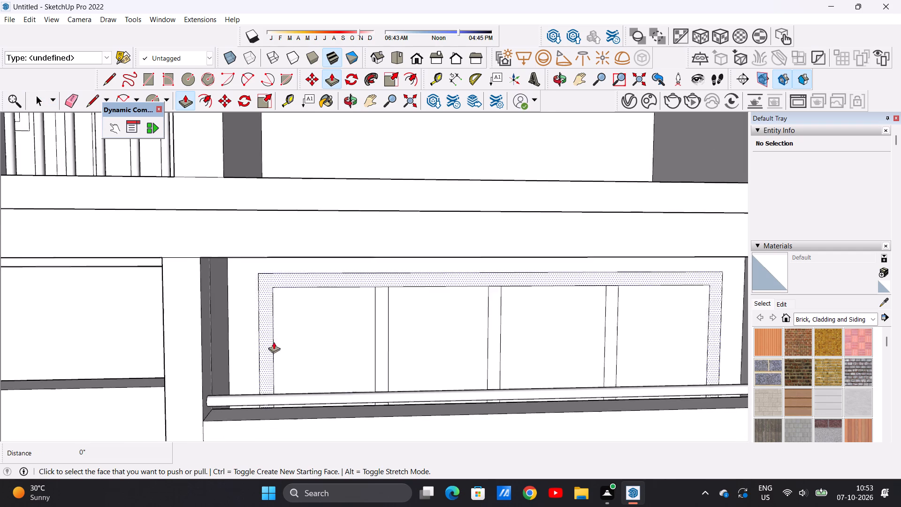
middle_click_drag(286, 361, 374, 382)
scroll(253, 330, "up", 8)
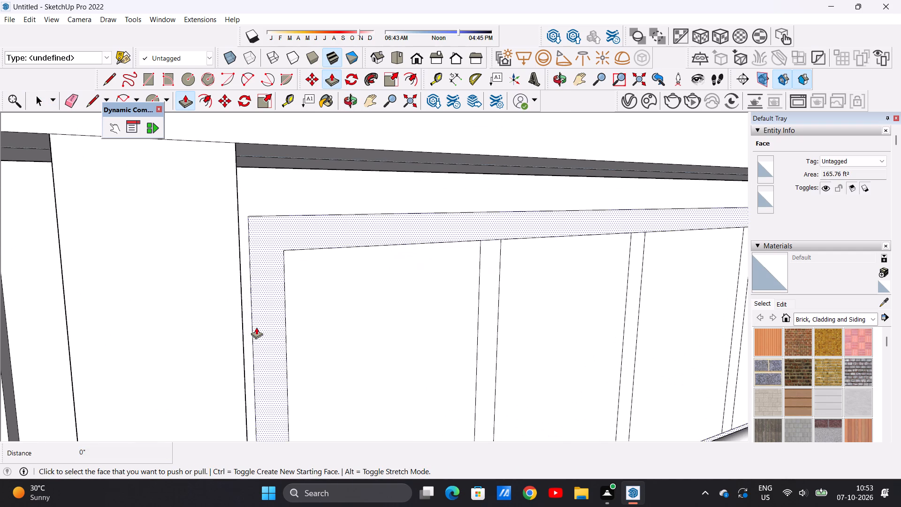
left_click(256, 327)
left_click(279, 333)
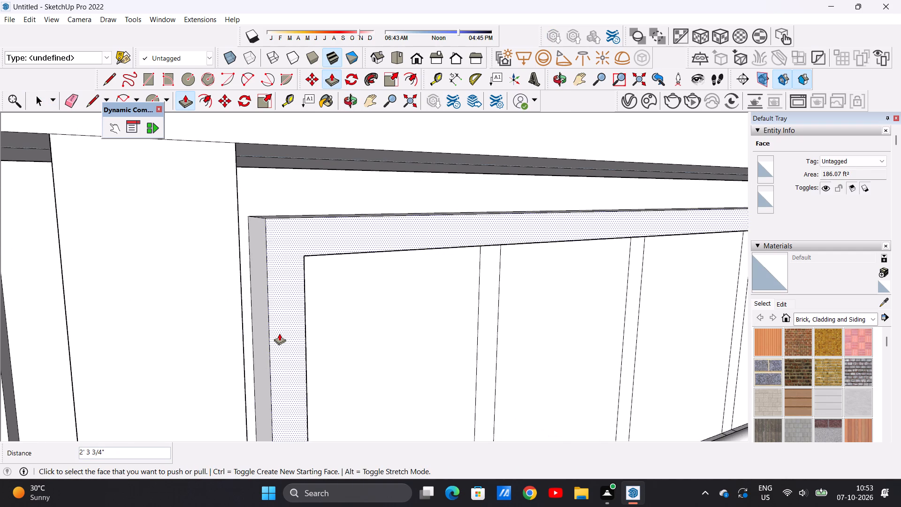
Push/Pull the three mullions of the middle-bay window outward about 2' 3 3/4", flush with the frame.
scroll(278, 333, "down", 16)
scroll(340, 332, "up", 9)
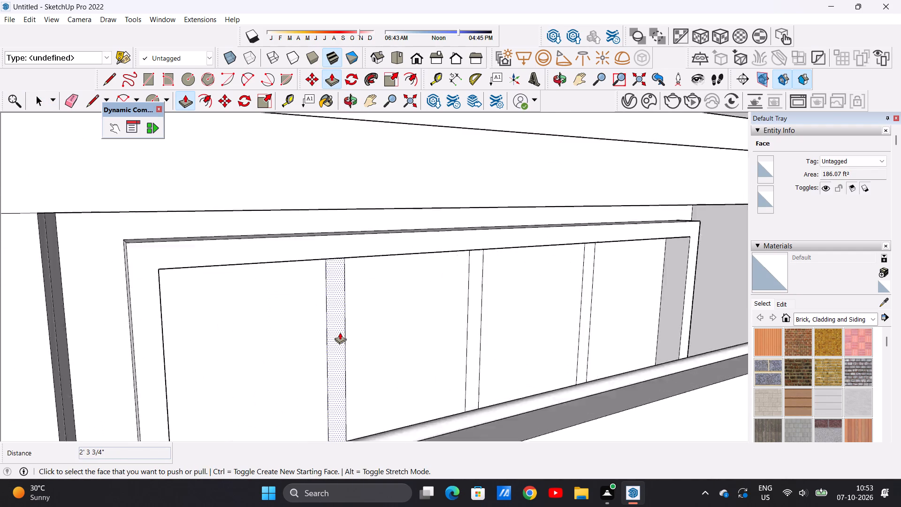
scroll(340, 332, "up", 3)
left_click(340, 332)
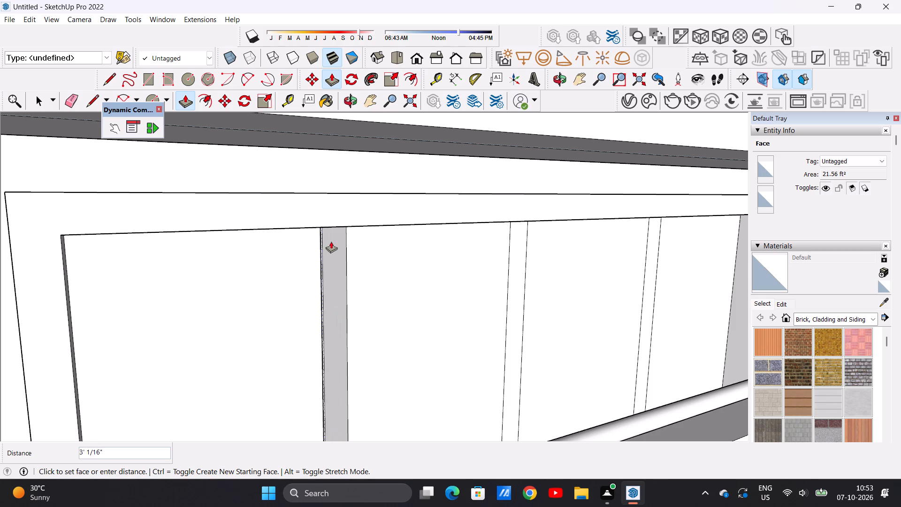
left_click(346, 225)
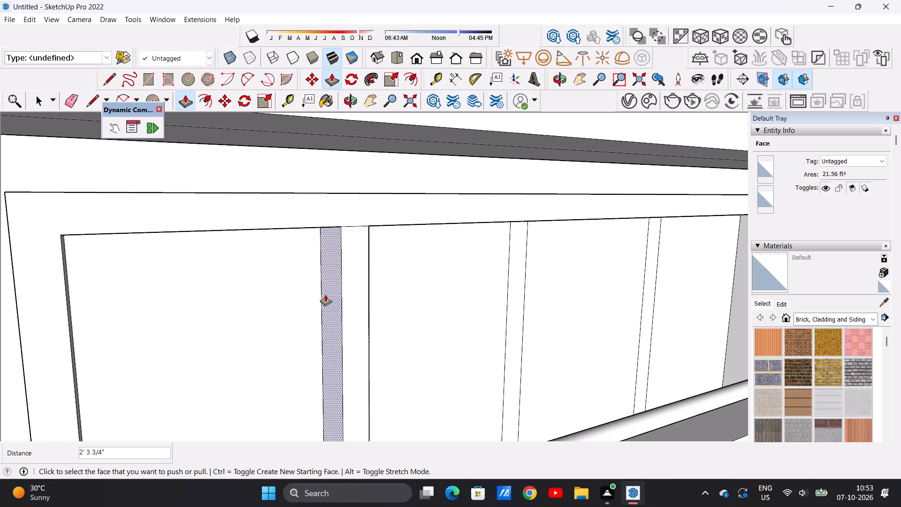
scroll(321, 303, "down", 9)
scroll(416, 278, "up", 11)
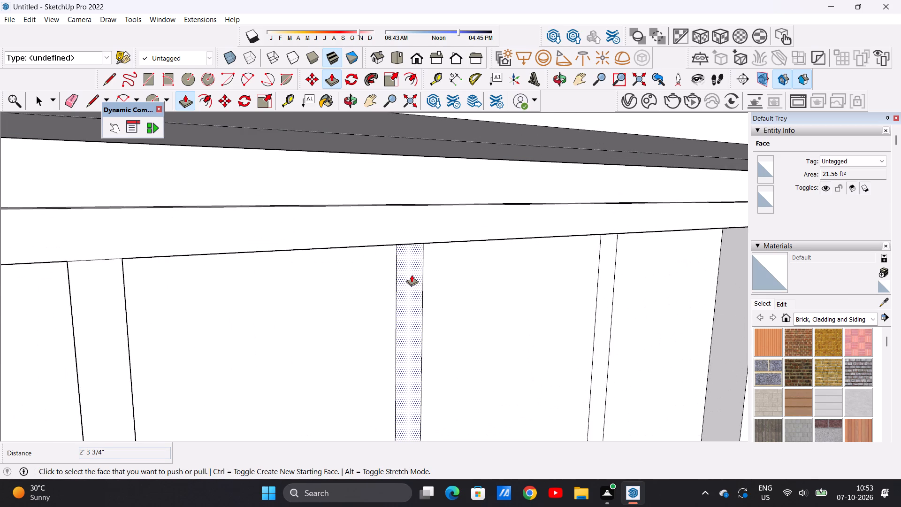
left_click(412, 275)
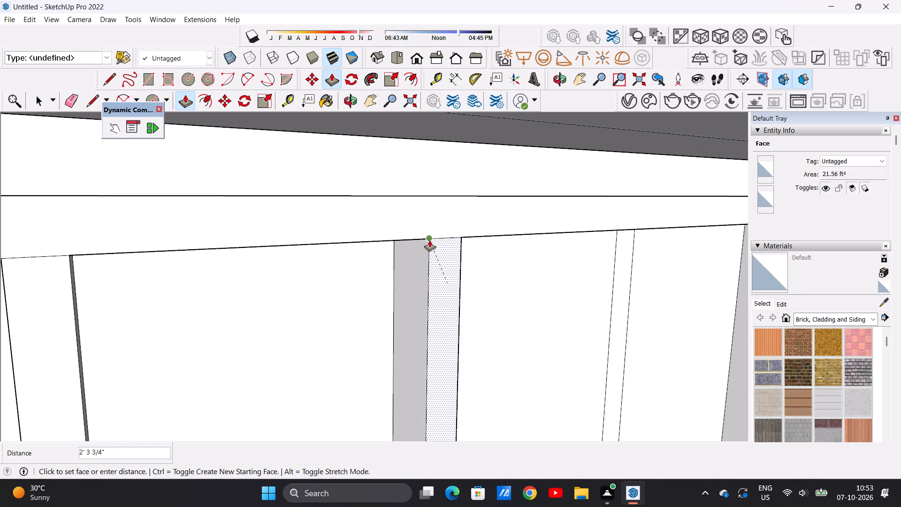
left_click(429, 240)
scroll(385, 329, "down", 14)
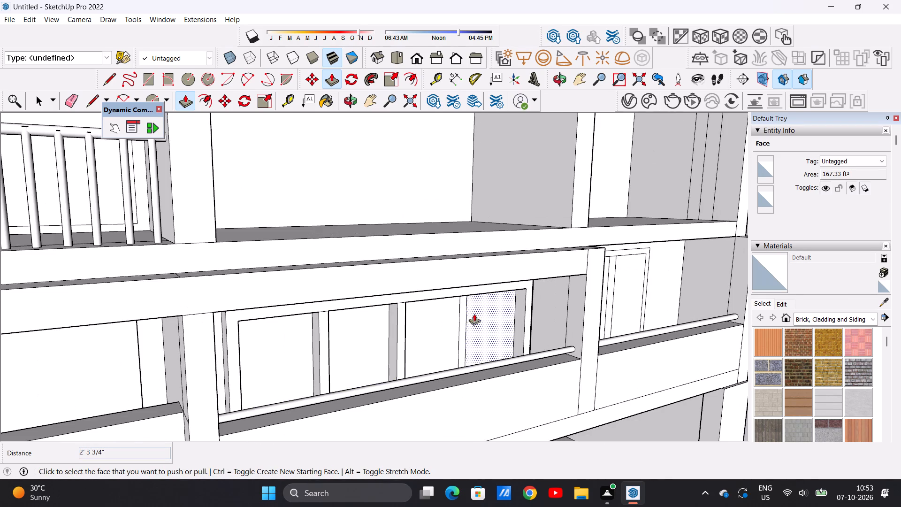
scroll(462, 302, "up", 8)
left_click(462, 302)
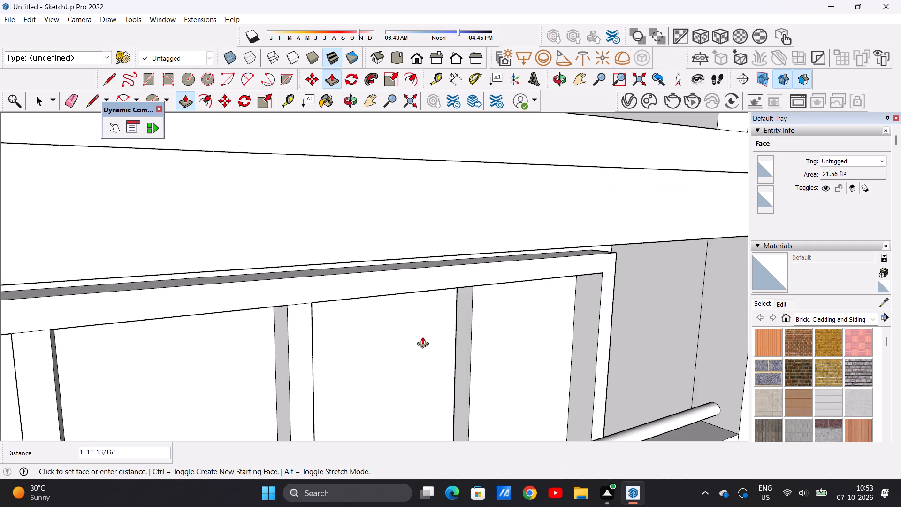
left_click(311, 355)
Push/Pull the two-pane window frame in the end bay of the same storey outward by about 1' 9".
scroll(374, 334, "down", 20)
scroll(374, 334, "down", 6)
middle_click_drag(395, 321, 314, 292)
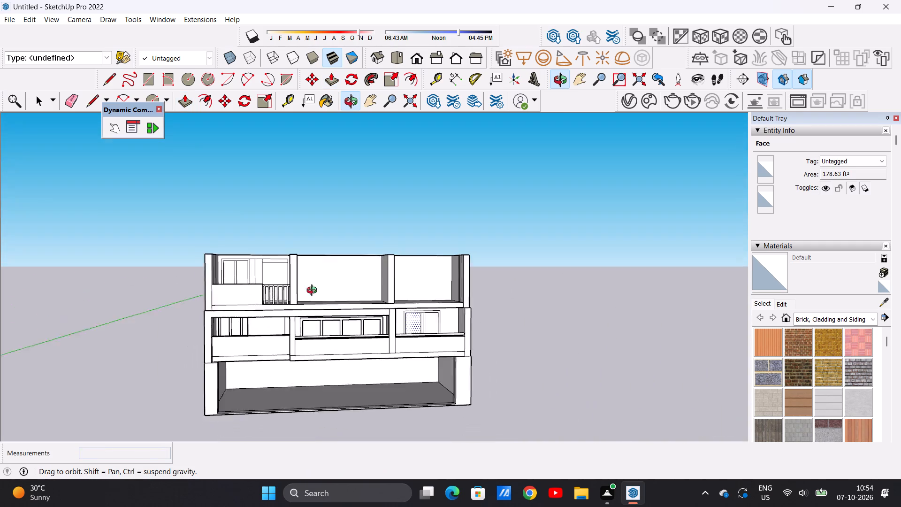
middle_click_drag(314, 292, 288, 284)
scroll(257, 321, "up", 20)
scroll(257, 321, "up", 2)
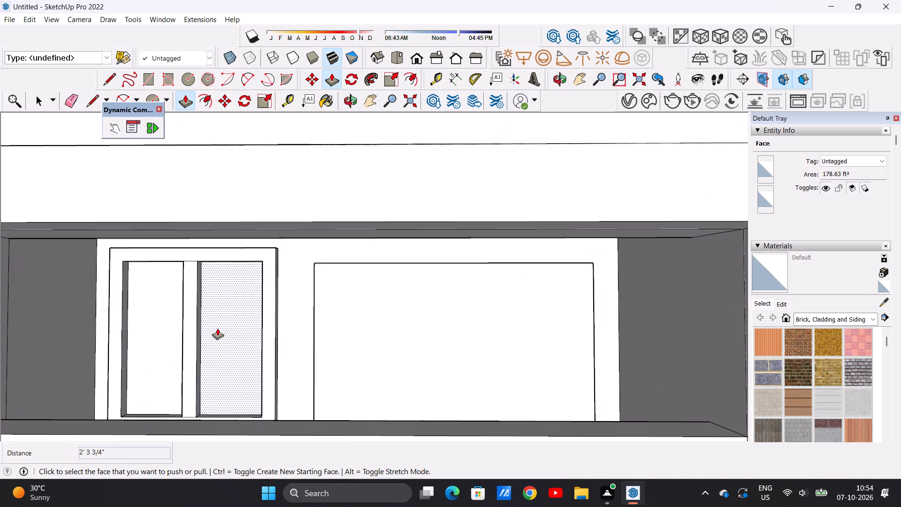
scroll(217, 328, "down", 20)
scroll(217, 328, "down", 1)
scroll(410, 328, "up", 5)
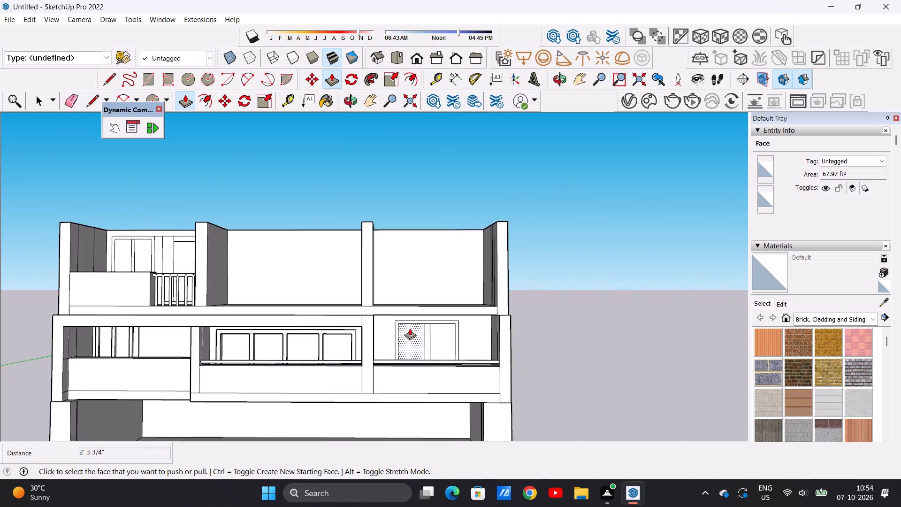
scroll(410, 328, "up", 8)
middle_click_drag(385, 331, 434, 360)
scroll(398, 346, "up", 7)
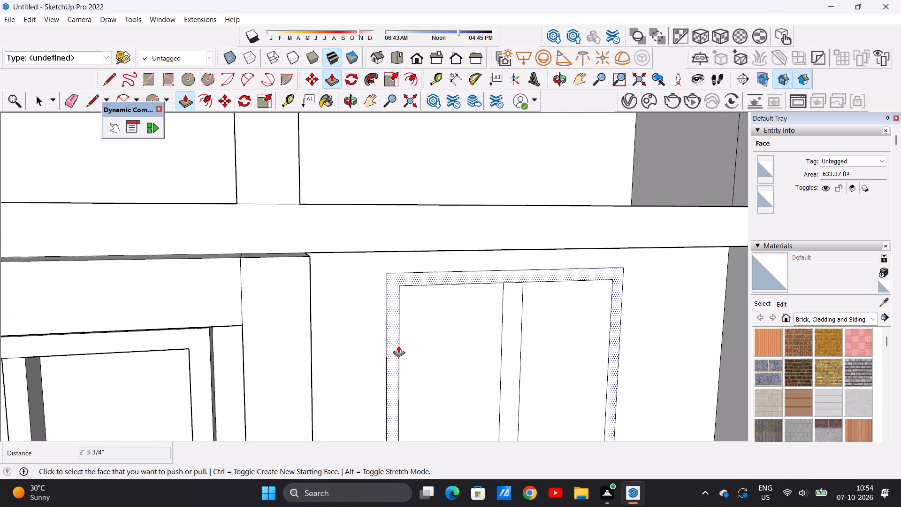
left_click(391, 343)
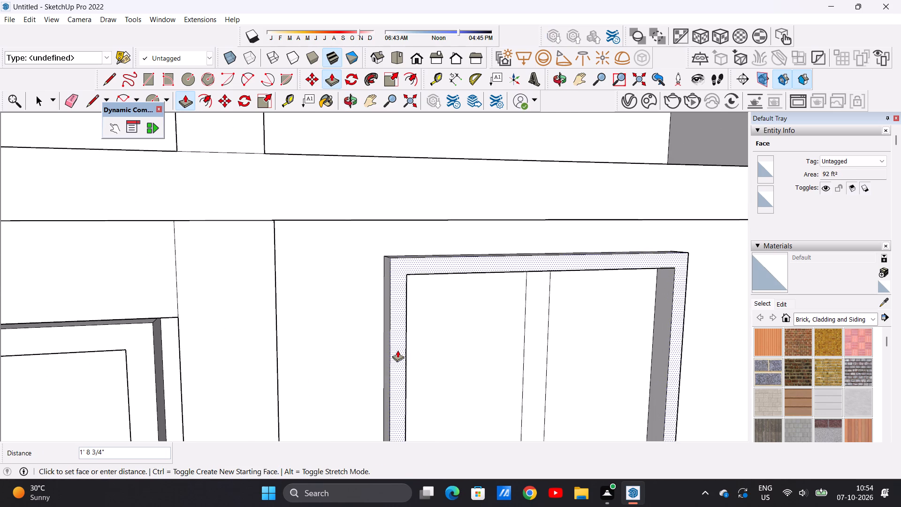
left_click(397, 350)
Push/Pull the central mullion of the end-bay window outward 1' 9 1/2", flush with its frame.
left_click(541, 321)
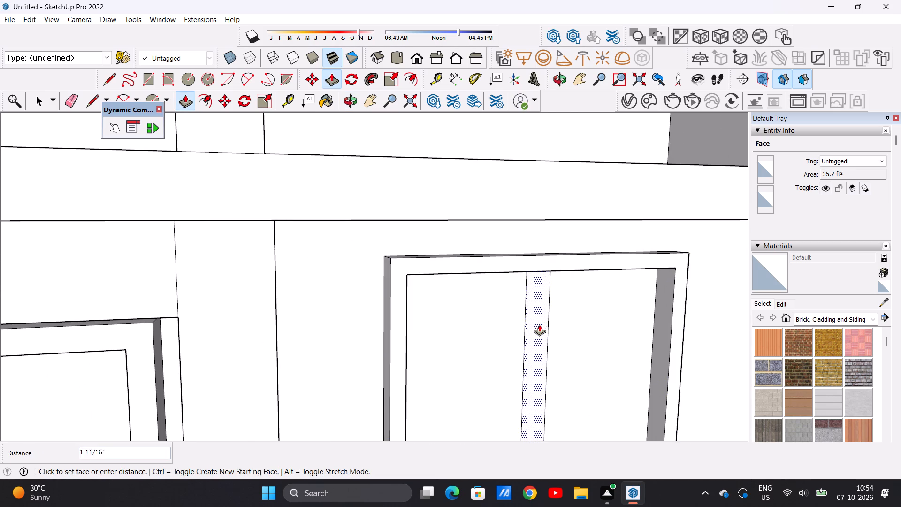
left_click(409, 360)
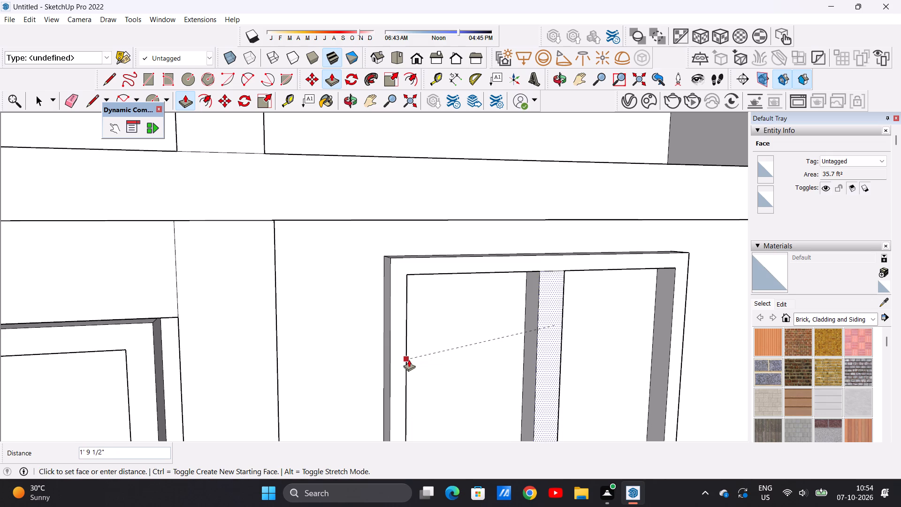
key("space")
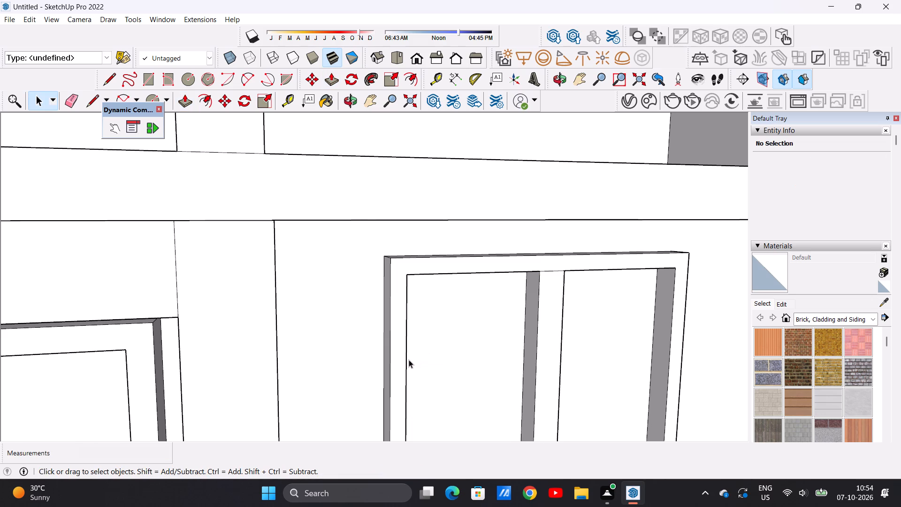
Draw a rectangle about 45' 10" by 24' 9" on the back wall of the top storey's middle bay as a window outline.
scroll(409, 360, "down", 13)
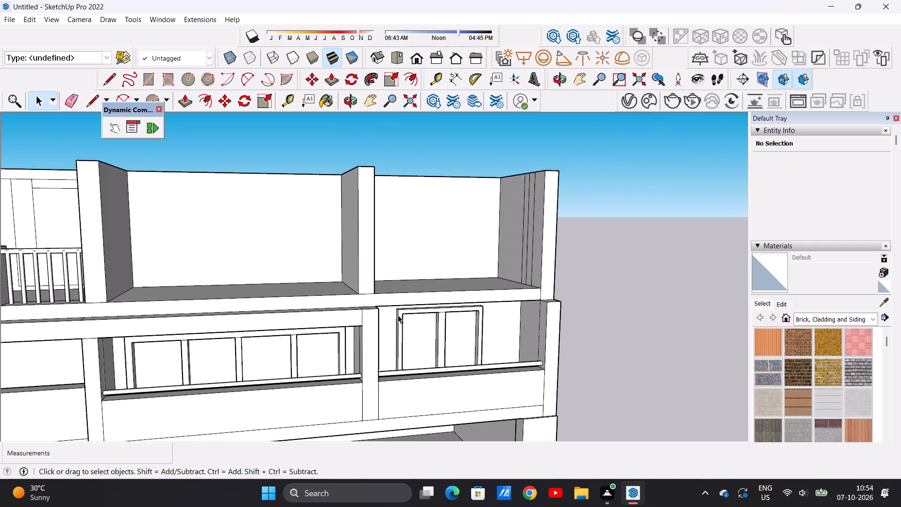
scroll(398, 315, "down", 4)
scroll(444, 338, "up", 5)
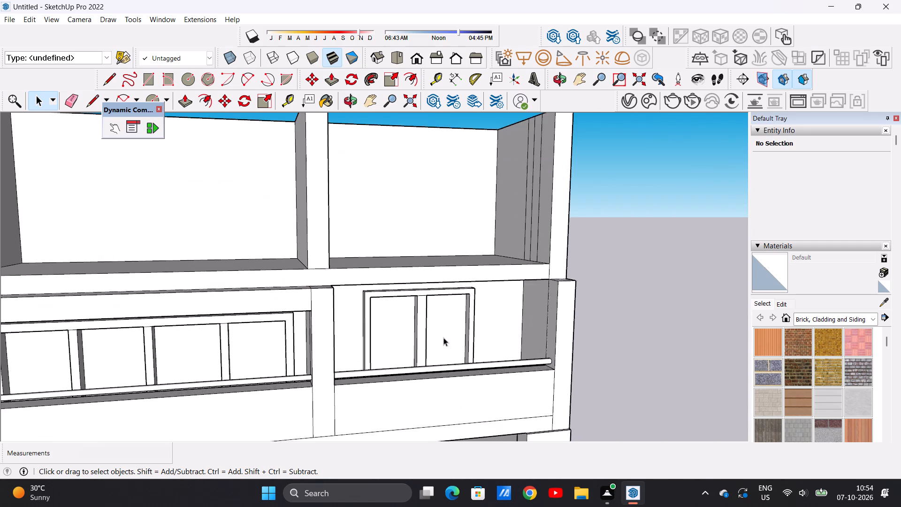
scroll(462, 330, "down", 5)
middle_click_drag(416, 330, 380, 325)
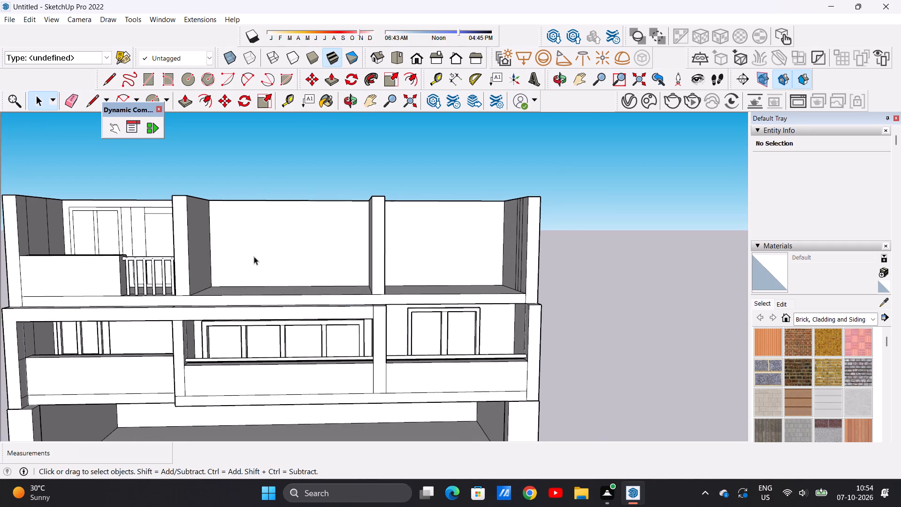
scroll(228, 198, "up", 4)
scroll(344, 242, "up", 4)
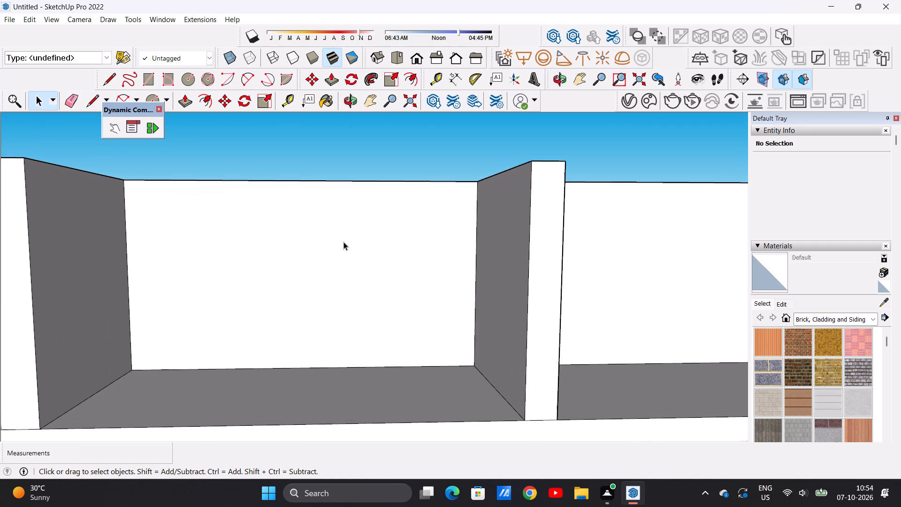
key("r")
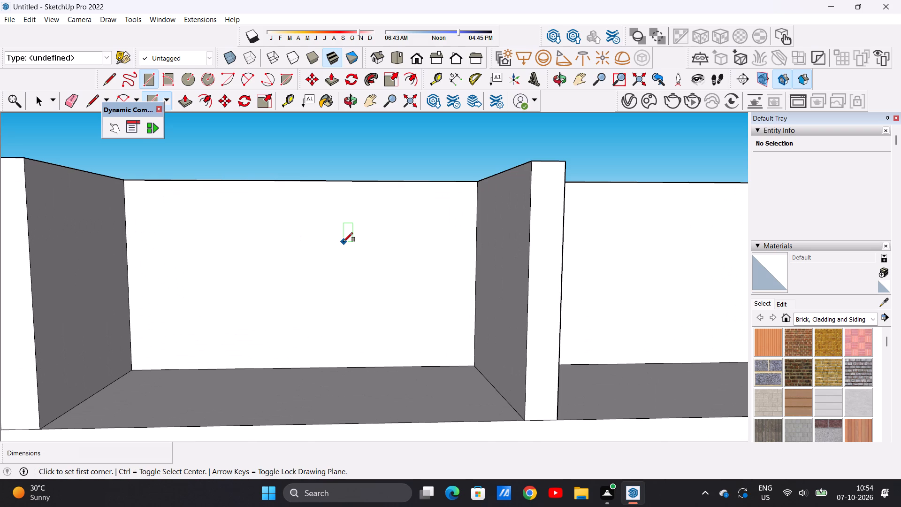
scroll(344, 242, "up", 3)
scroll(344, 242, "down", 2)
middle_click_drag(344, 242, 343, 266)
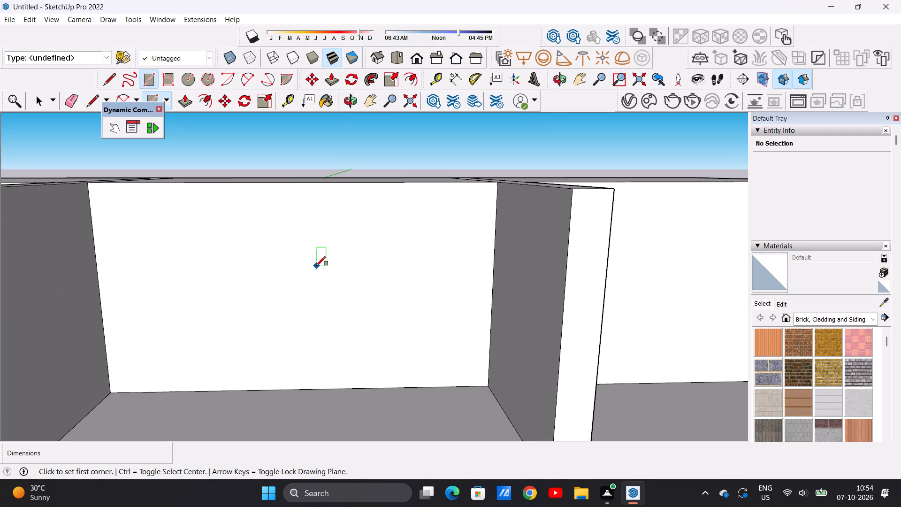
middle_click_drag(315, 265, 305, 245)
scroll(157, 220, "up", 1)
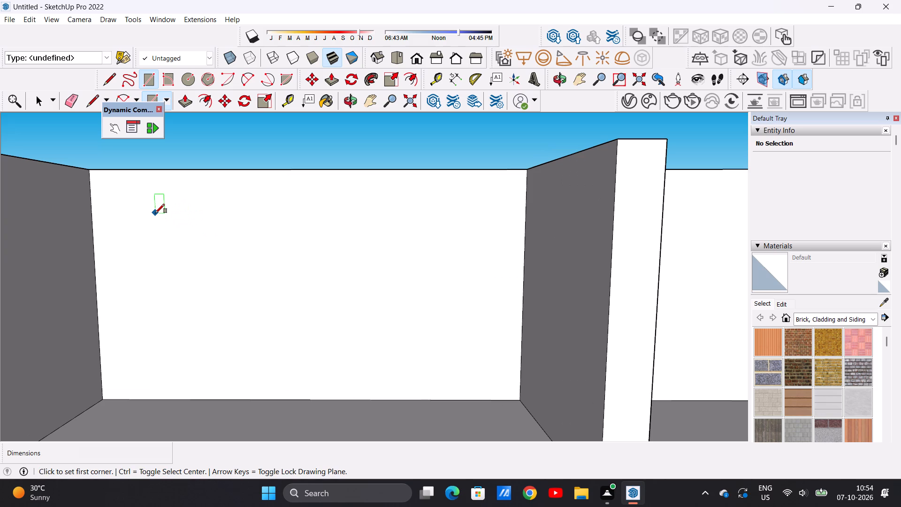
left_click(122, 189)
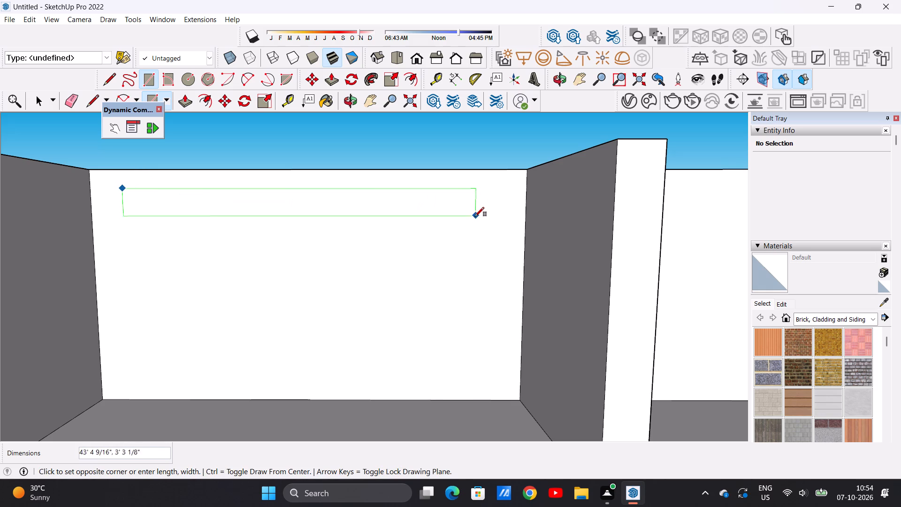
left_click(491, 385)
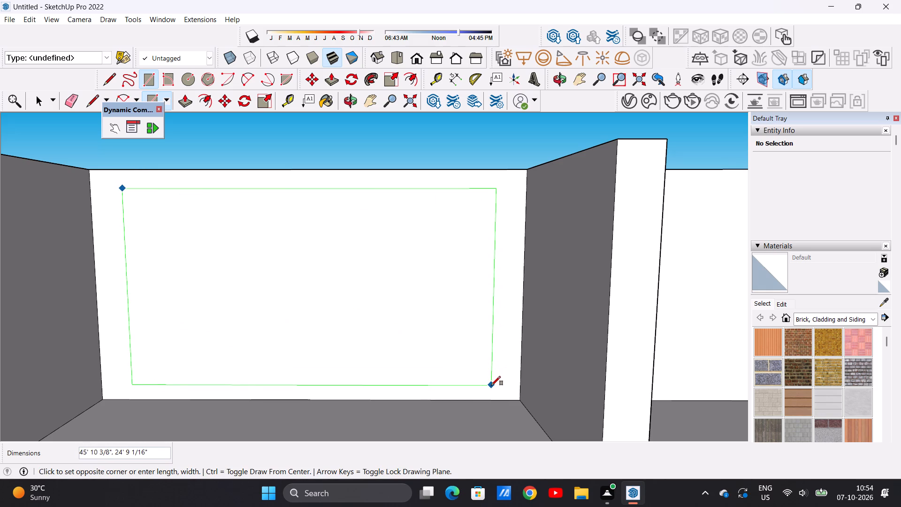
key("space")
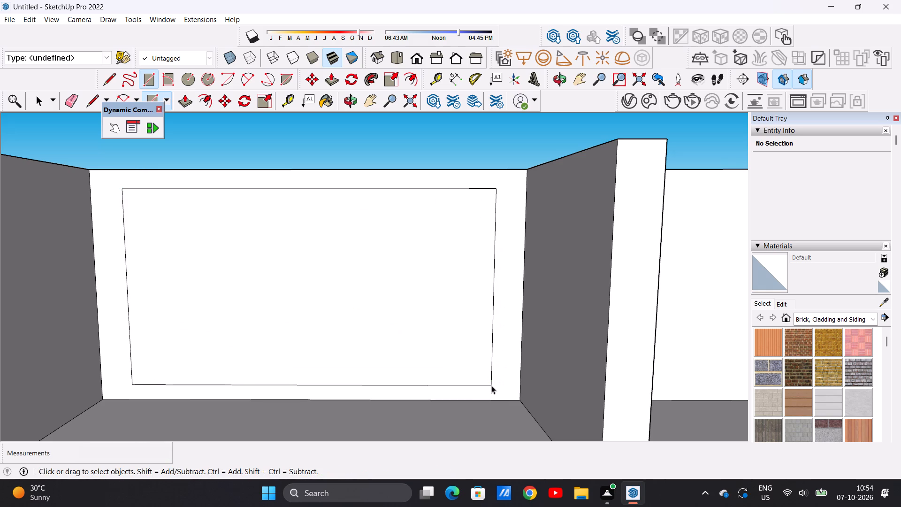
Examine the top storey from several angles, comparing the middle-bay window outline with the left bay's window and door outlines.
scroll(347, 282, "down", 14)
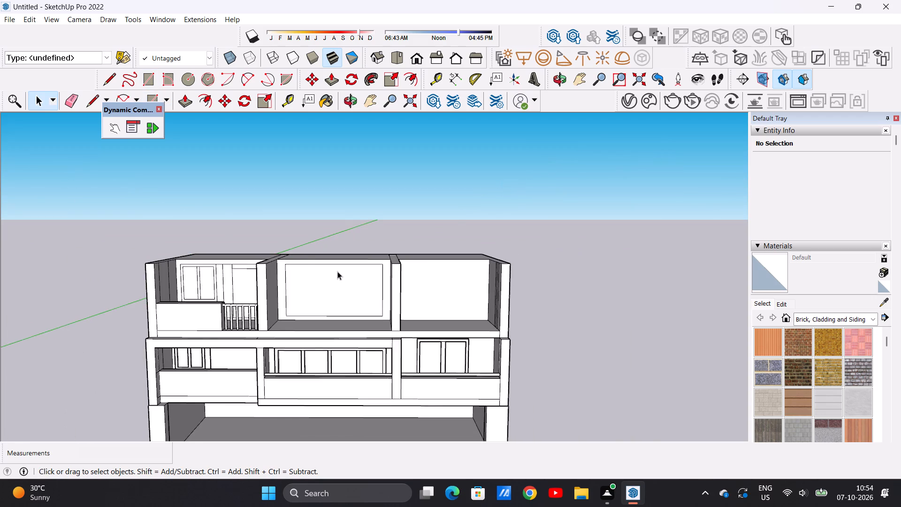
scroll(337, 271, "up", 5)
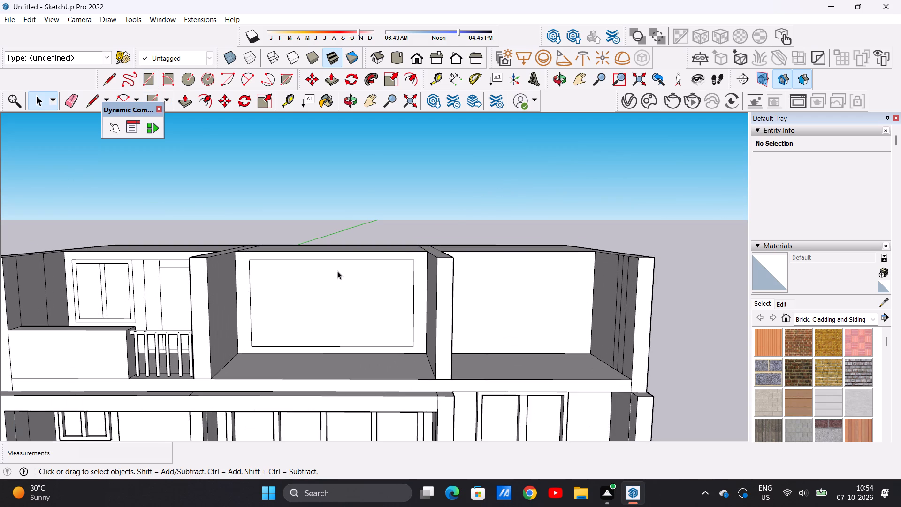
scroll(337, 271, "down", 2)
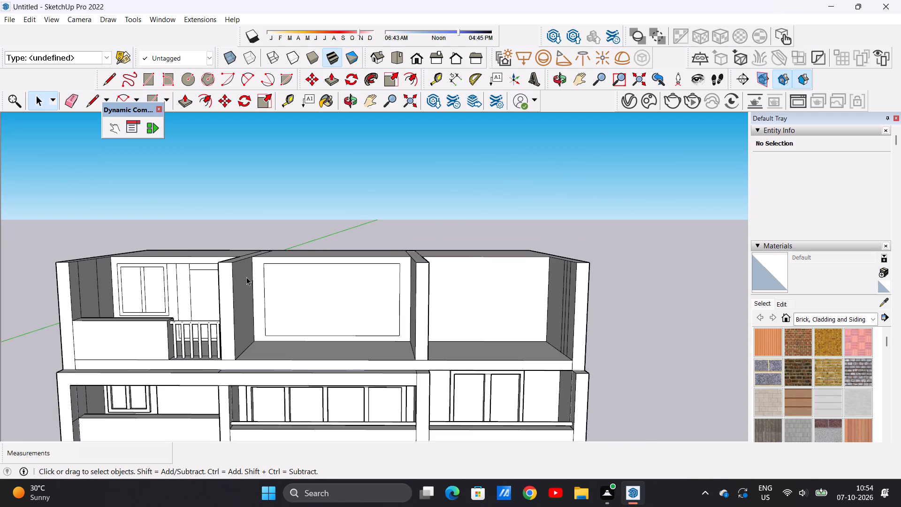
middle_click_drag(124, 276, 274, 284)
scroll(132, 306, "up", 2)
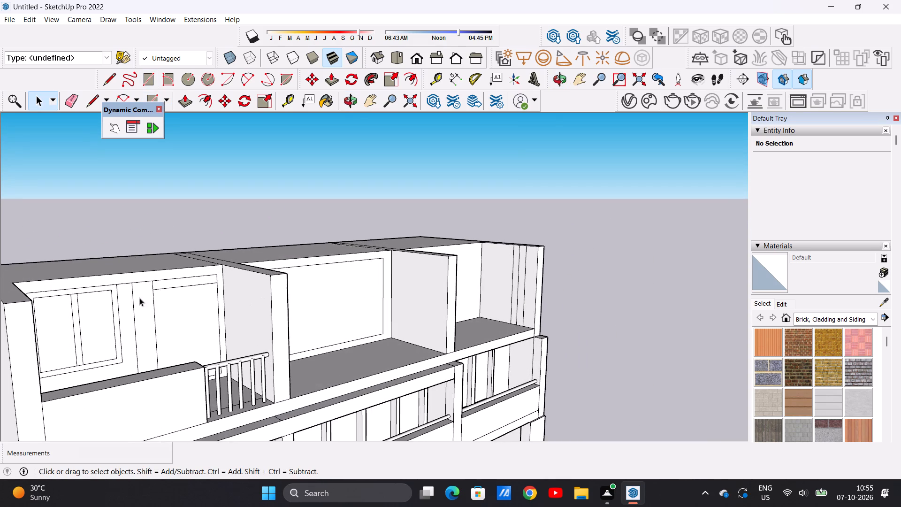
middle_click_drag(157, 294, 81, 314)
scroll(142, 271, "up", 5)
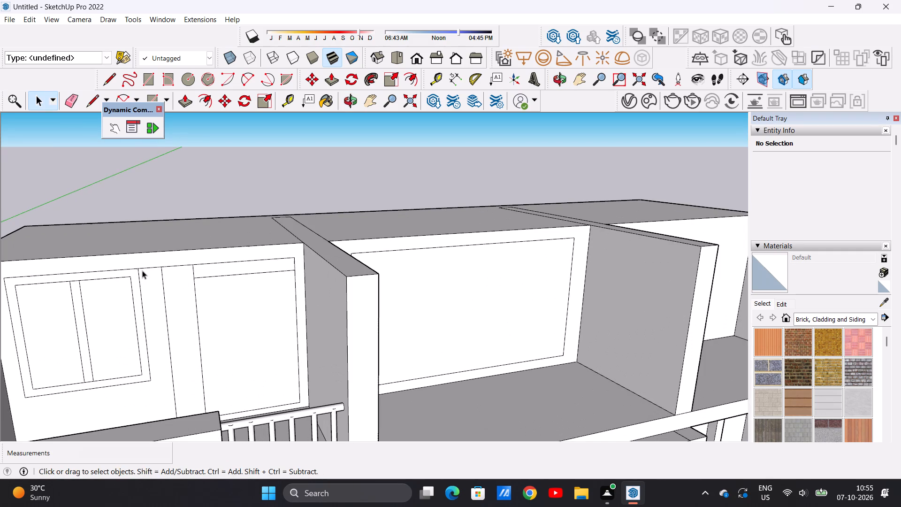
Push/Pull the window frame in the top storey's left bay outward by 1' 4 7/16".
key("p")
scroll(105, 291, "down", 3)
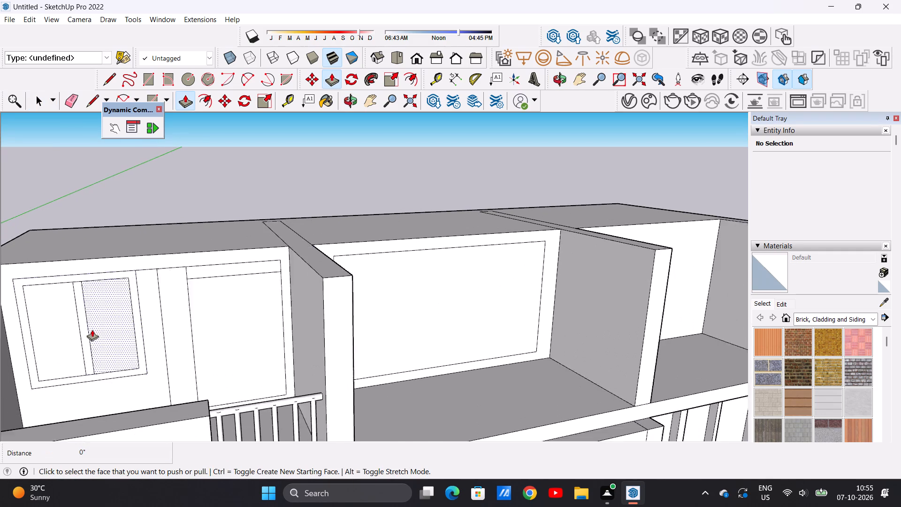
scroll(92, 330, "down", 1)
middle_click_drag(140, 293, 66, 305)
scroll(68, 300, "down", 1)
scroll(139, 268, "up", 9)
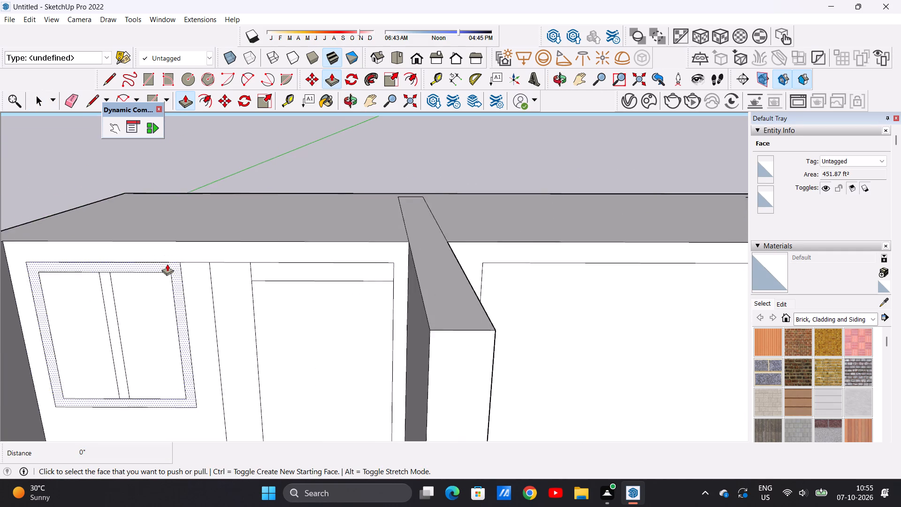
scroll(167, 264, "up", 7)
left_click(181, 269)
scroll(176, 275, "down", 5)
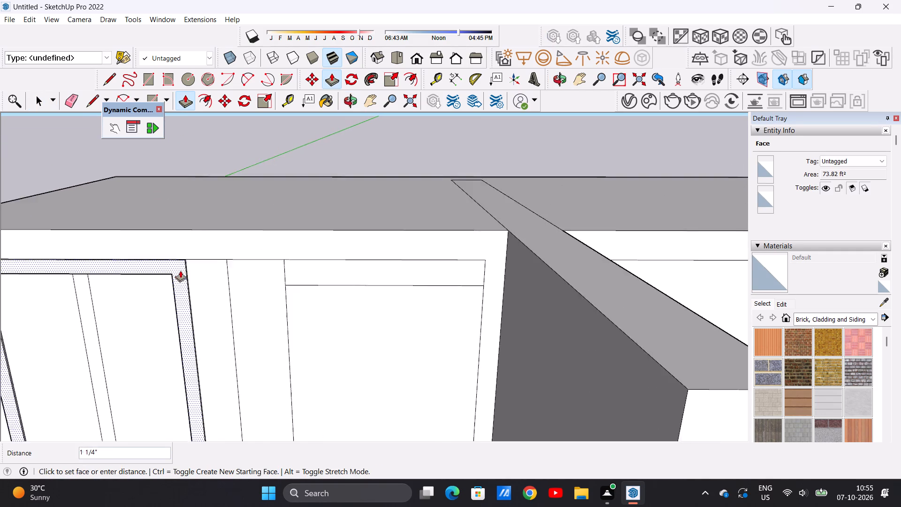
scroll(180, 270, "down", 4)
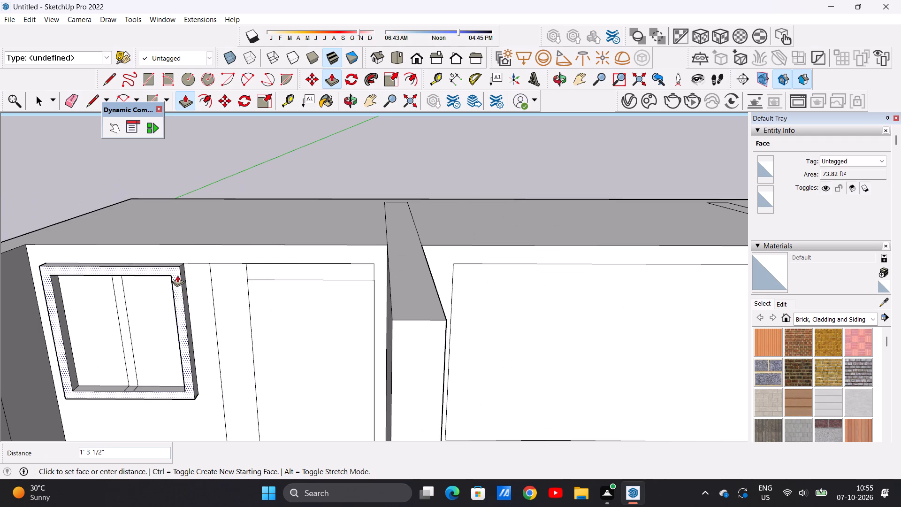
left_click(177, 276)
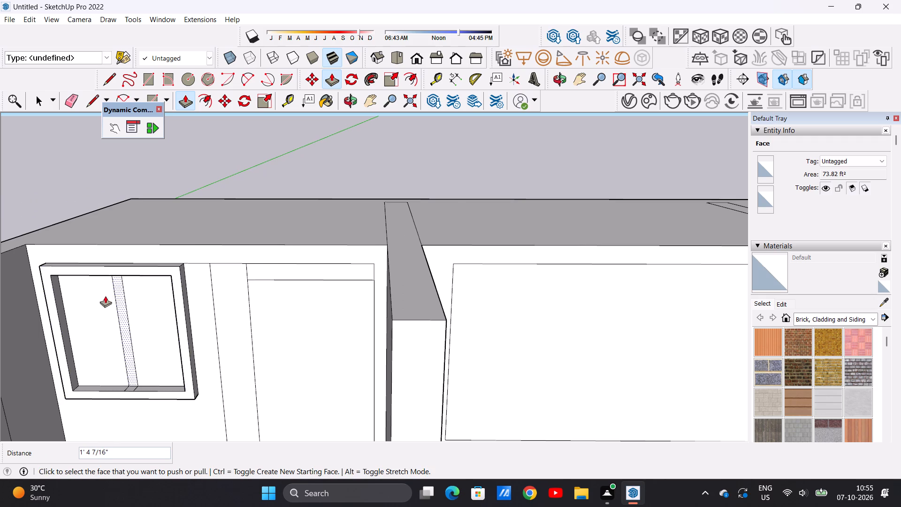
Push/Pull the central mullion of the left-bay window outward 1' 4 7/16", flush with its frame.
scroll(115, 287, "up", 5)
left_click(119, 283)
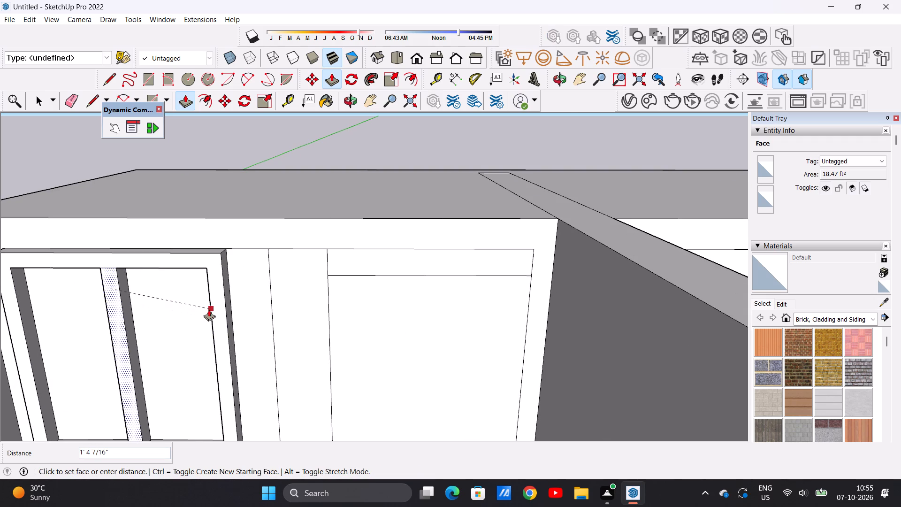
left_click(209, 309)
key("space")
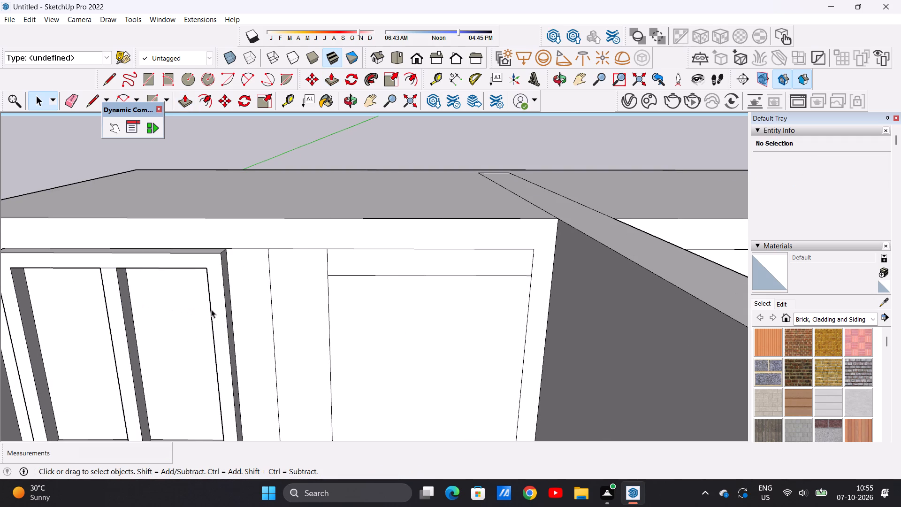
Push/Pull the narrow strip above the left bay's door outward 1' 4 7/16", level with the window frame.
scroll(212, 310, "down", 9)
middle_click_drag(215, 293, 306, 276)
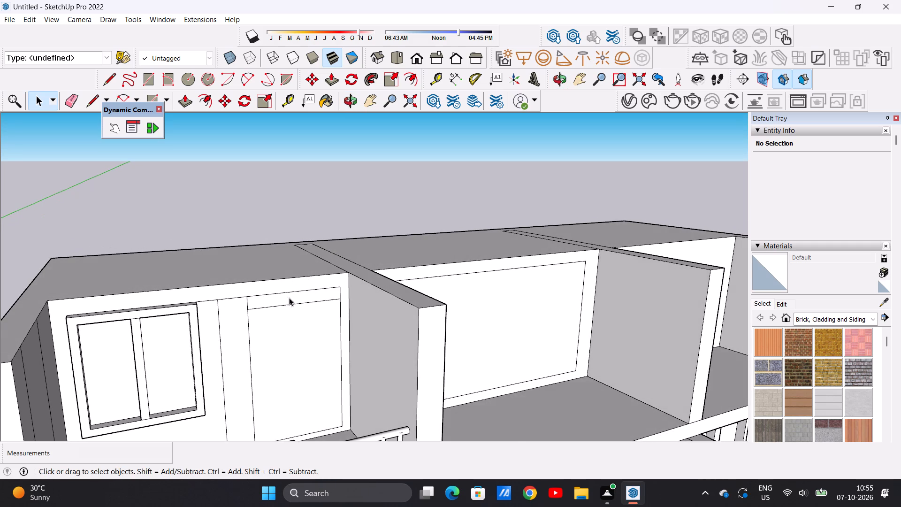
scroll(276, 304, "up", 3)
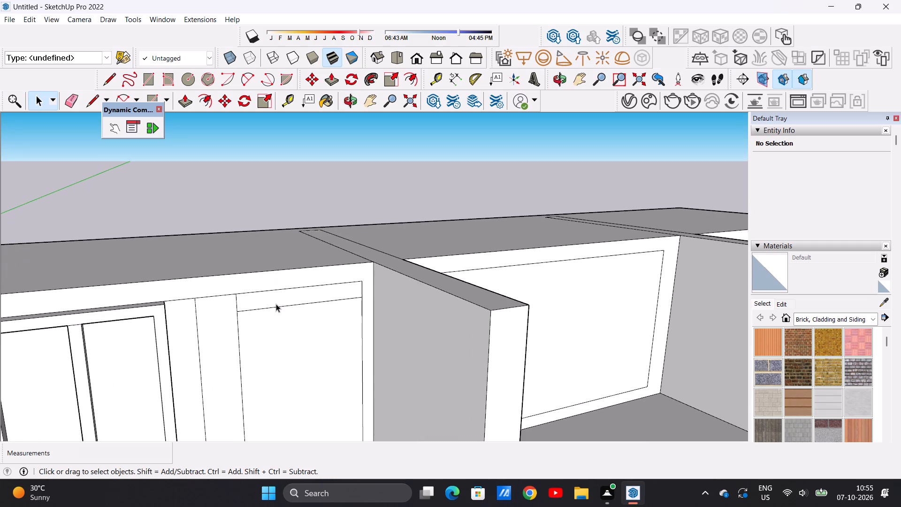
key("p")
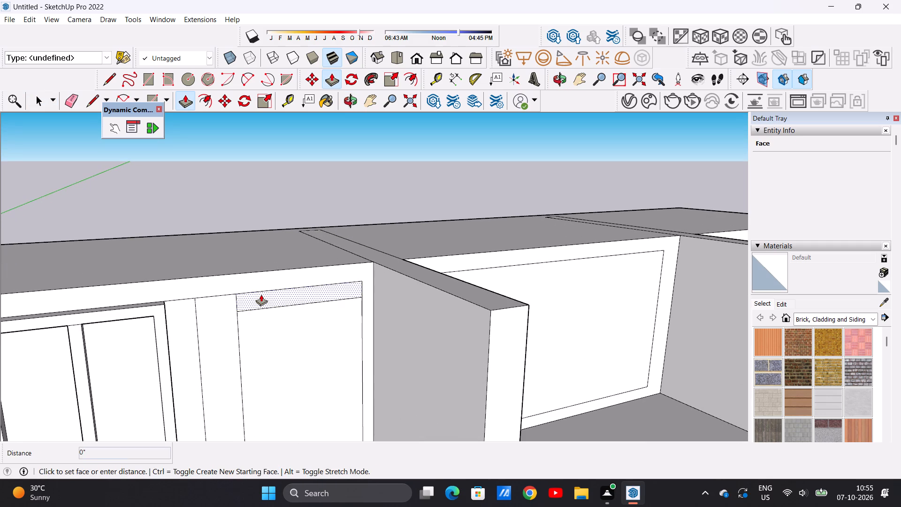
left_click(261, 294)
left_click(167, 316)
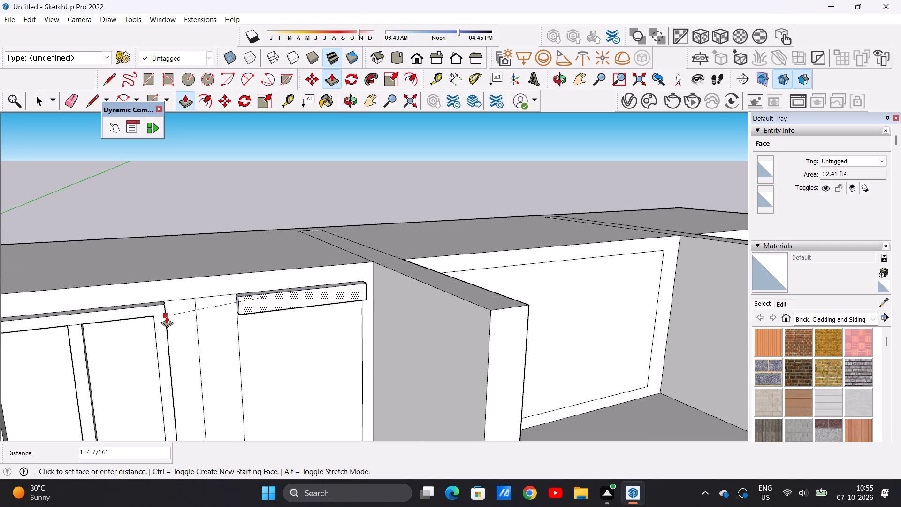
Push/Pull the door panel below that strip outward 1' 4 7/16", level with the window frame.
scroll(205, 323, "down", 8)
scroll(234, 339, "up", 7)
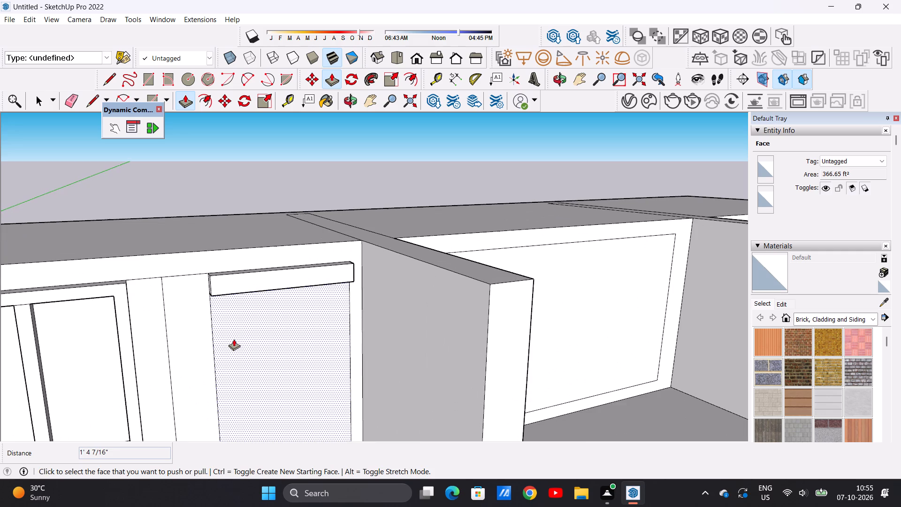
left_click(234, 339)
left_click(134, 341)
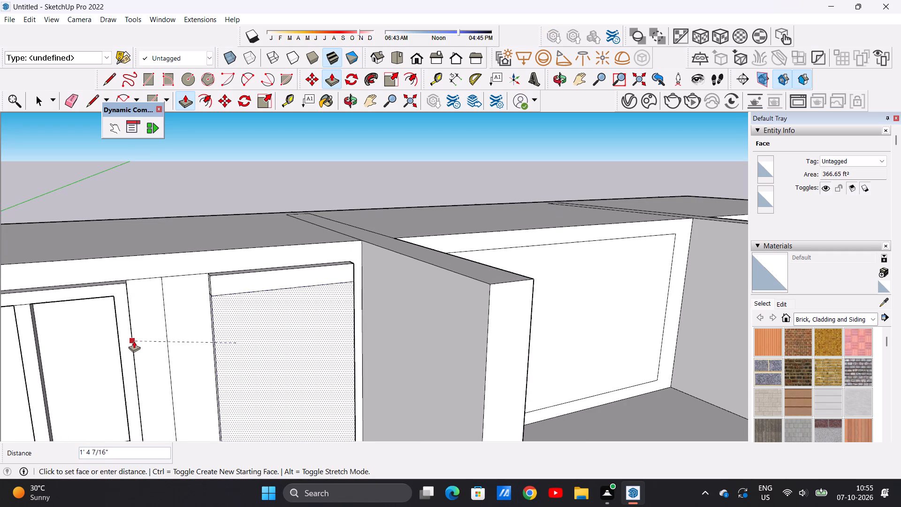
key("space")
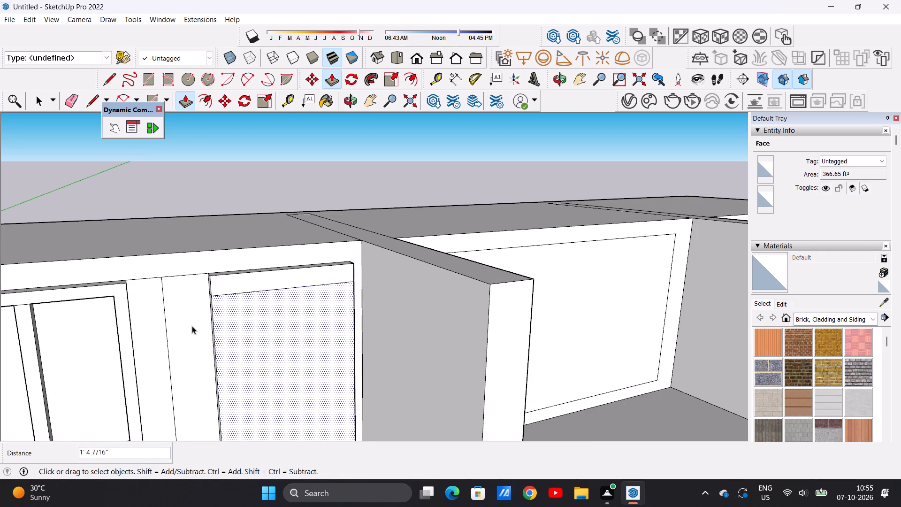
Offset the window outline in the top storey's middle bay inward by about 1' 2" as a frame.
scroll(199, 321, "down", 14)
middle_click_drag(223, 339, 163, 299)
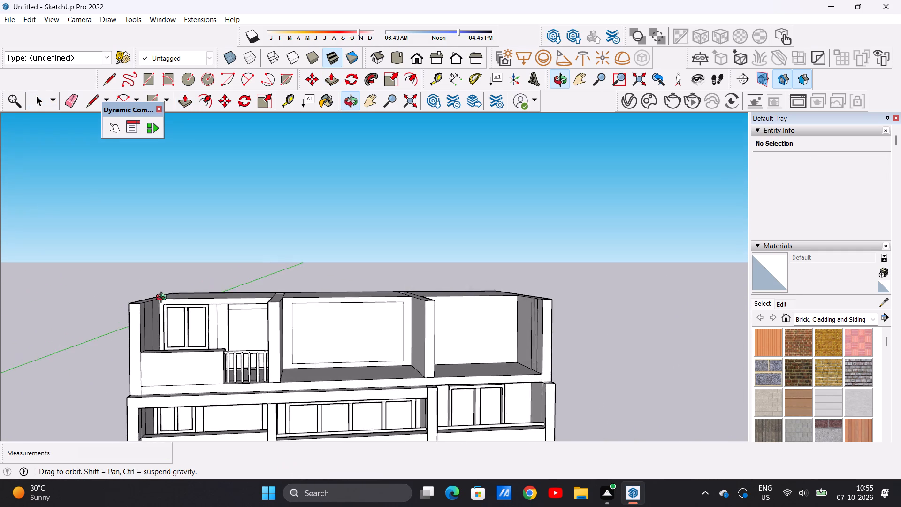
middle_click_drag(163, 299, 169, 300)
scroll(361, 335, "up", 8)
middle_click_drag(333, 333, 331, 333)
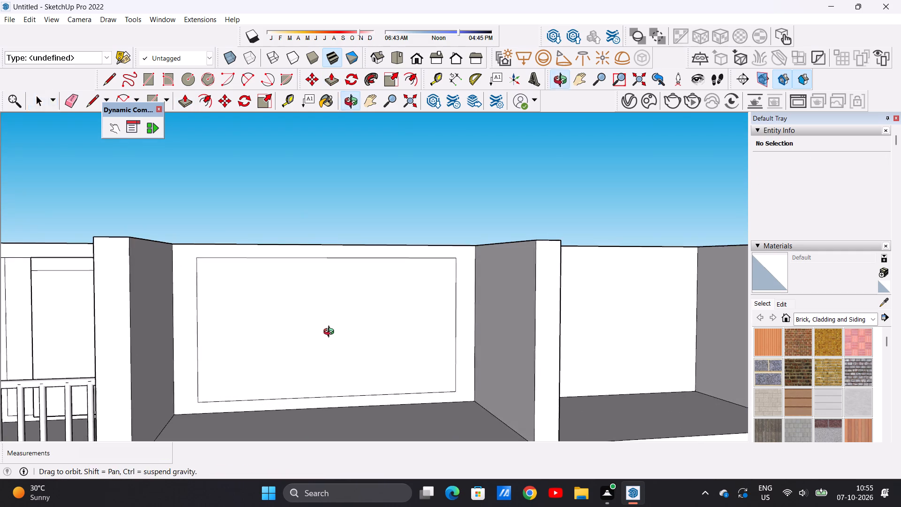
middle_click_drag(331, 333, 309, 327)
left_click(418, 55)
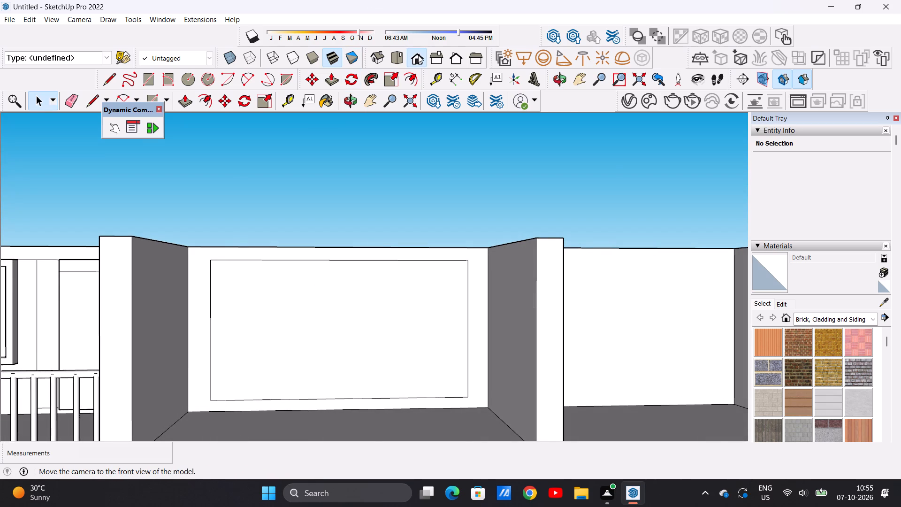
scroll(517, 187, "up", 4)
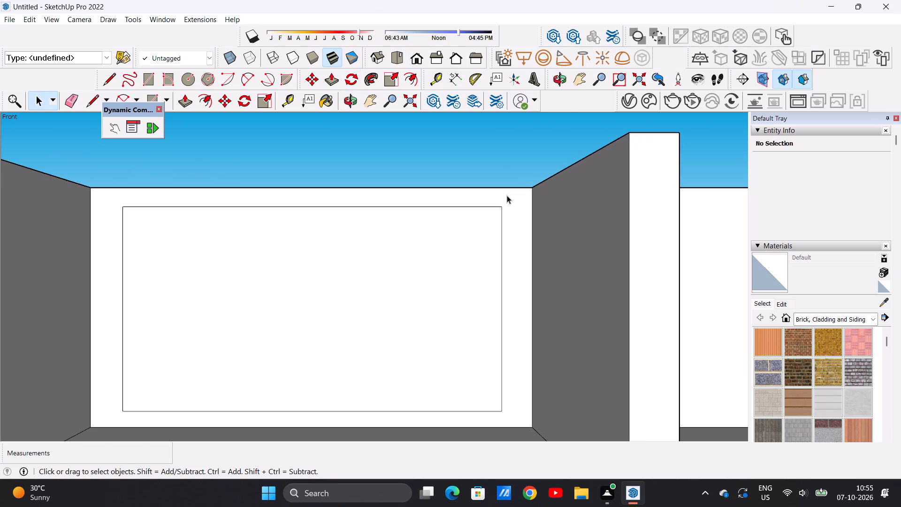
scroll(507, 195, "down", 1)
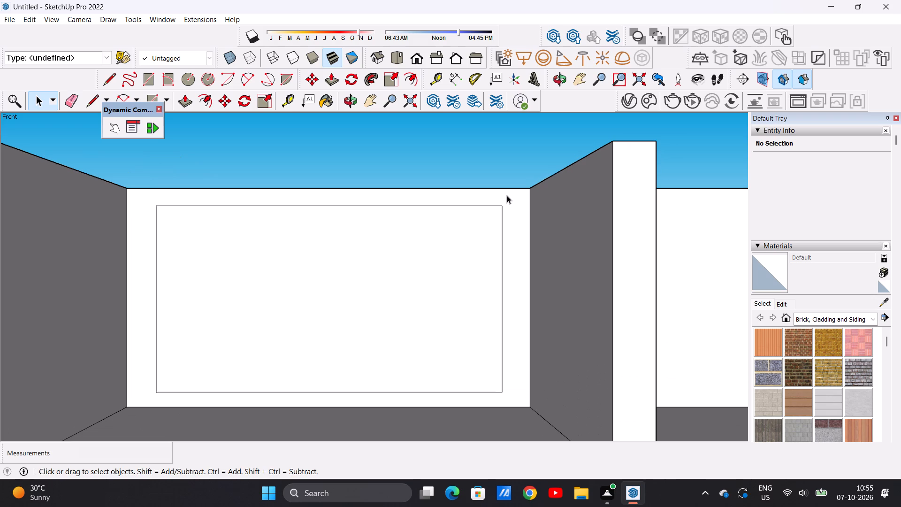
type("OF")
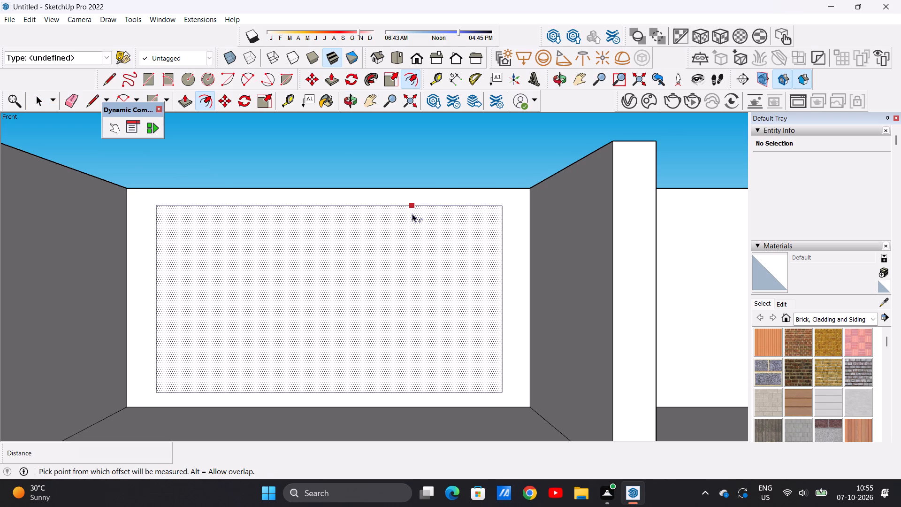
left_click(411, 214)
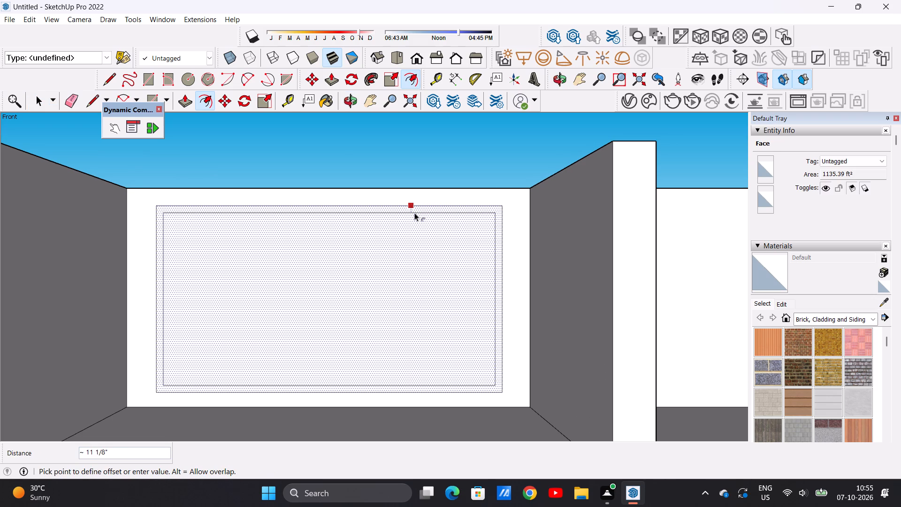
left_click(417, 215)
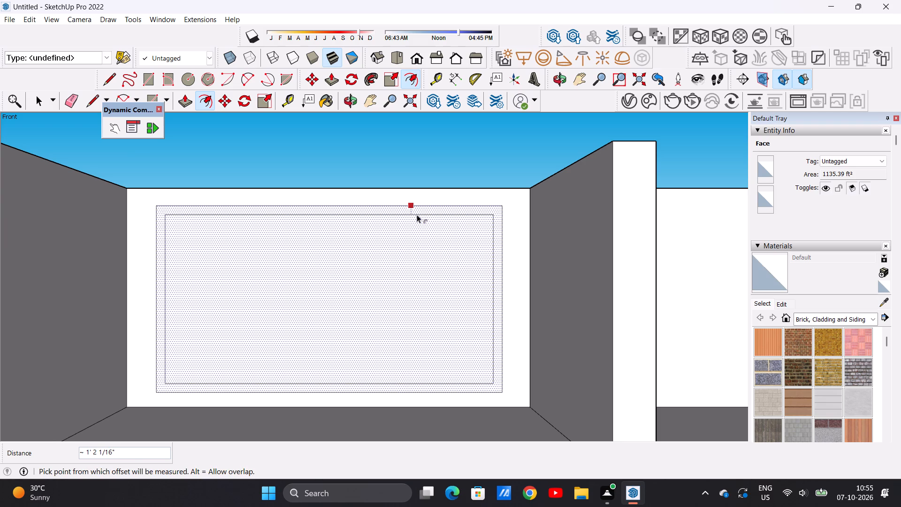
key("space")
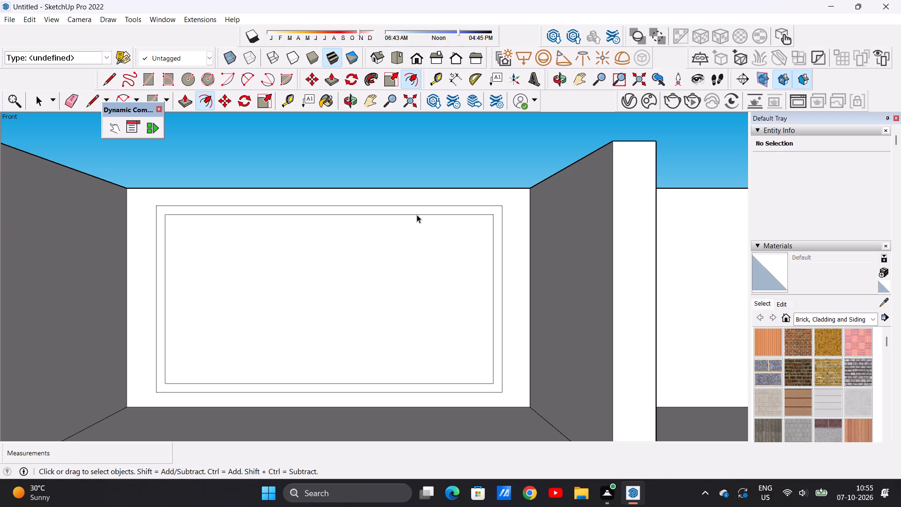
Draw two closely spaced vertical lines about 22' 5" long, a quarter across the middle-bay window's inner rectangle, as a mullion.
key("l")
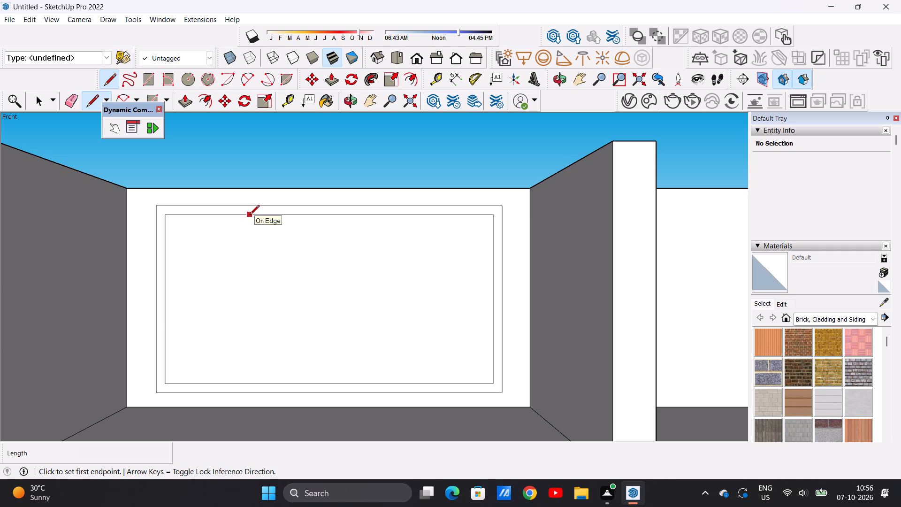
left_click(250, 215)
left_click(253, 383)
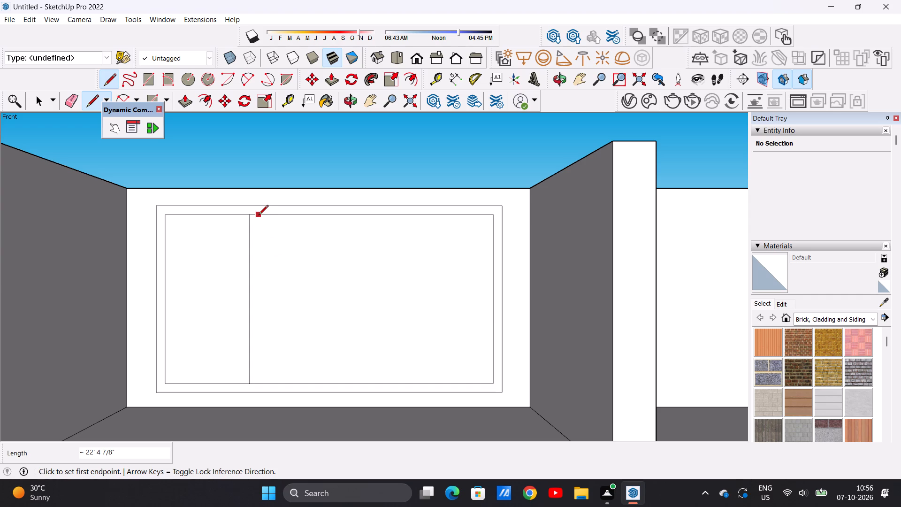
left_click(259, 215)
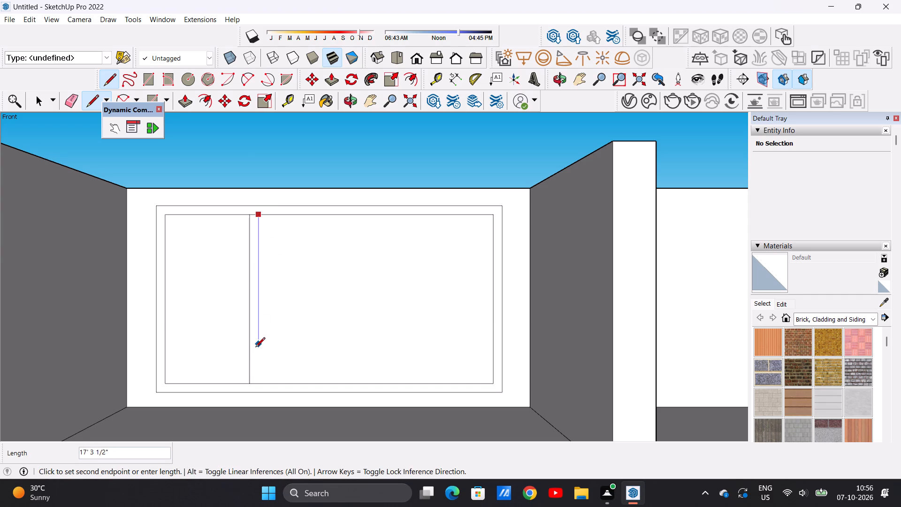
left_click(258, 381)
key("space")
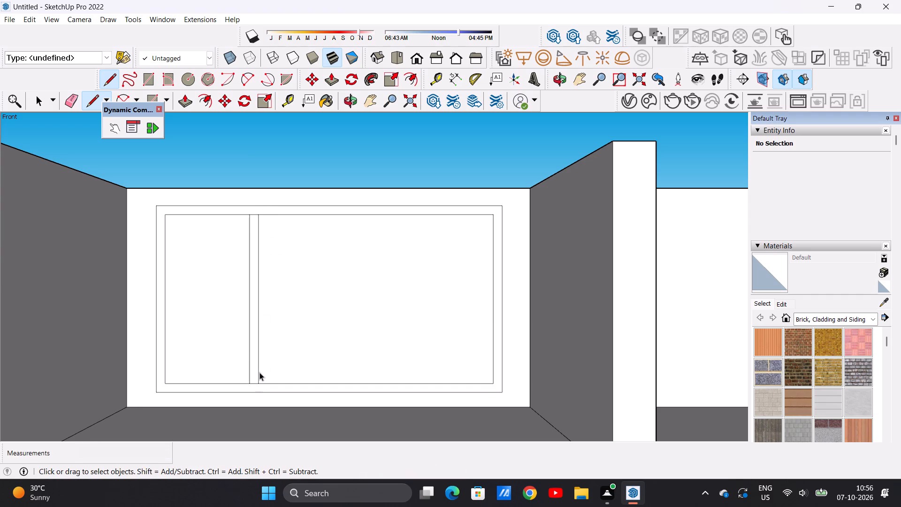
Copy the mullion strip 12' 1 11/16" to the right along the window's inner bottom edge.
double_click(255, 356)
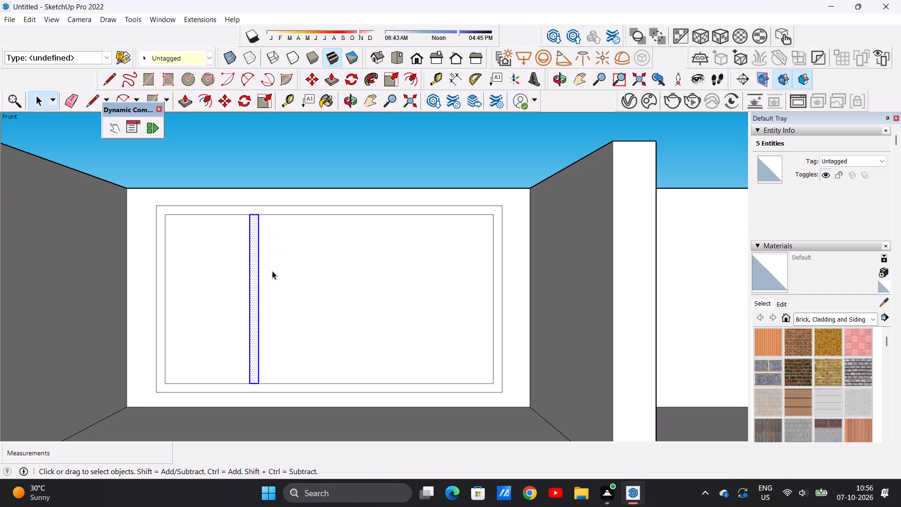
key("m")
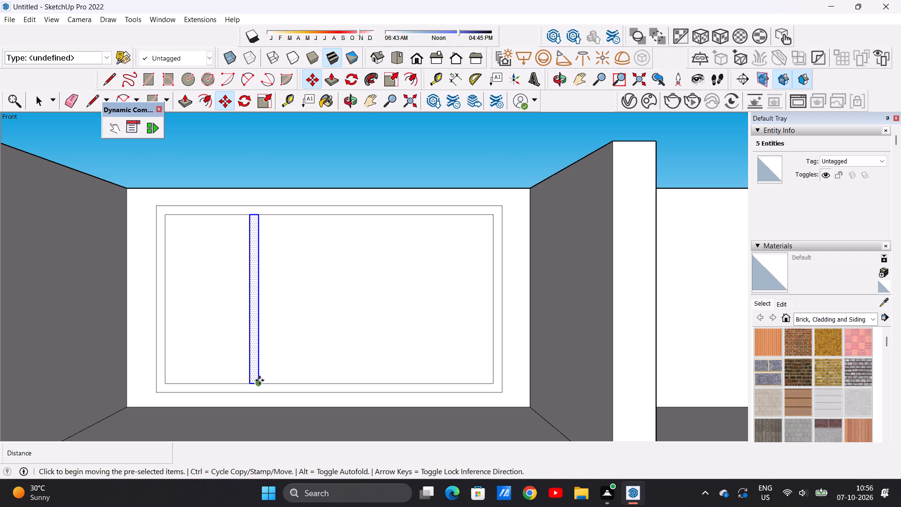
left_click(260, 380)
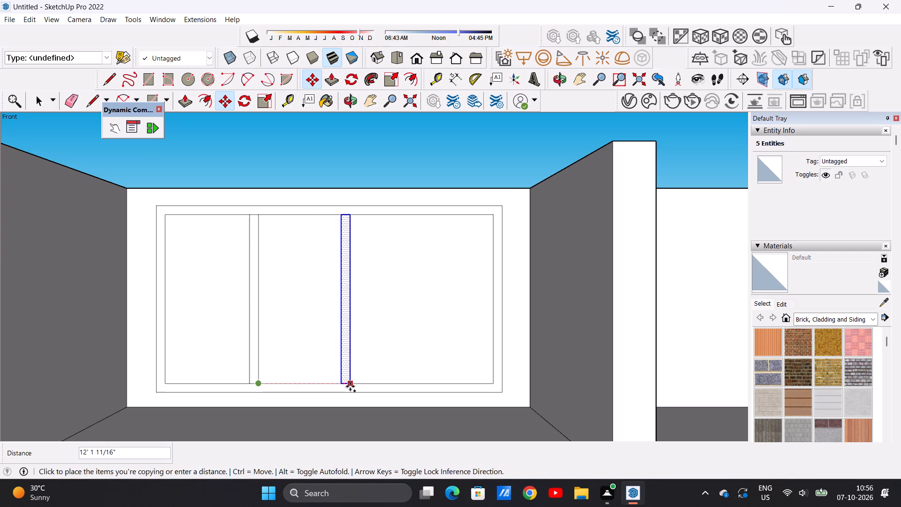
left_click(350, 386)
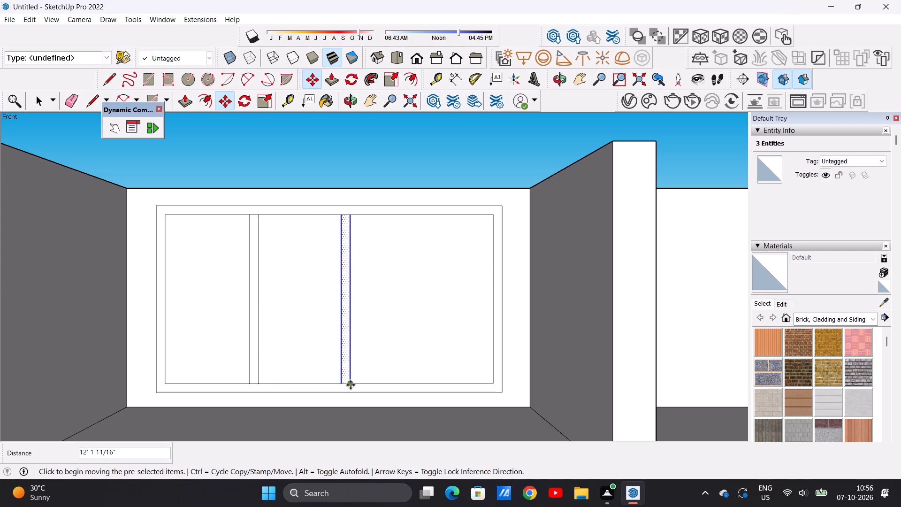
Copy the second mullion about 10' 6" further right to divide the window into four panes, and clear the selection.
left_click(351, 385)
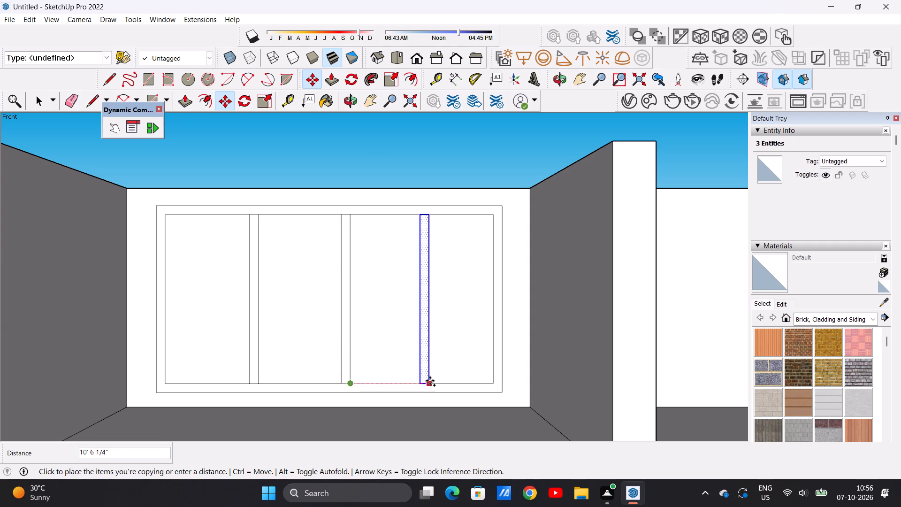
left_click(430, 381)
key("space")
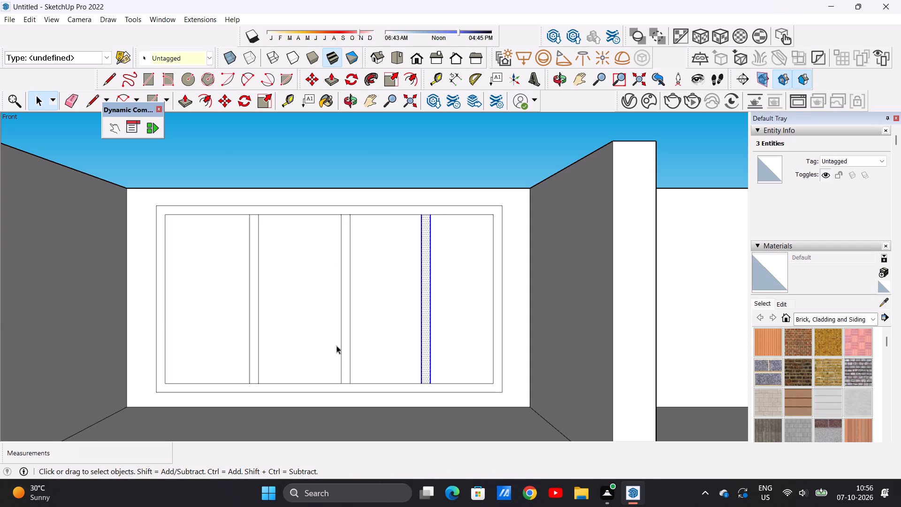
scroll(329, 324, "down", 6)
left_click(323, 152)
scroll(370, 266, "up", 1)
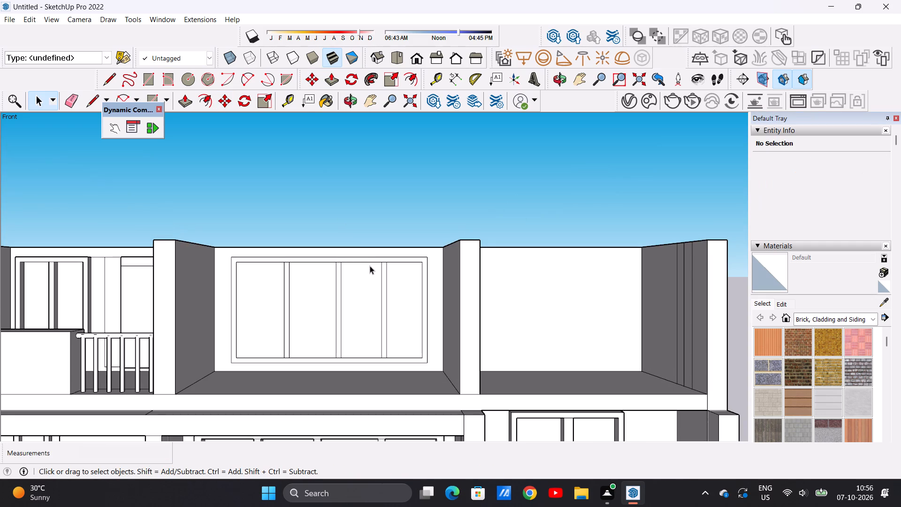
Draw a line about 53' 6" long across the top storey's middle-bay floor, between its side walls near the front edge.
scroll(342, 298, "down", 2)
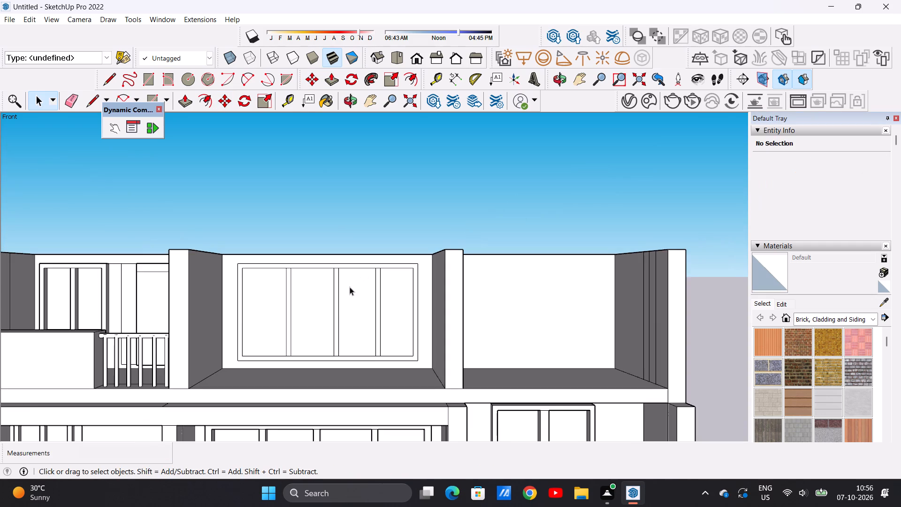
scroll(355, 280, "down", 2)
middle_click_drag(311, 322, 302, 429)
scroll(347, 313, "up", 3)
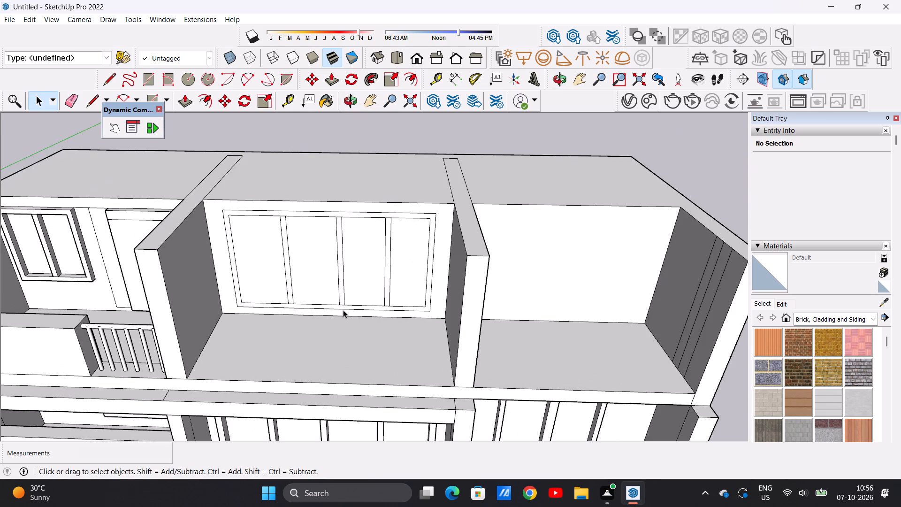
middle_click_drag(339, 318, 362, 374)
scroll(376, 348, "up", 2)
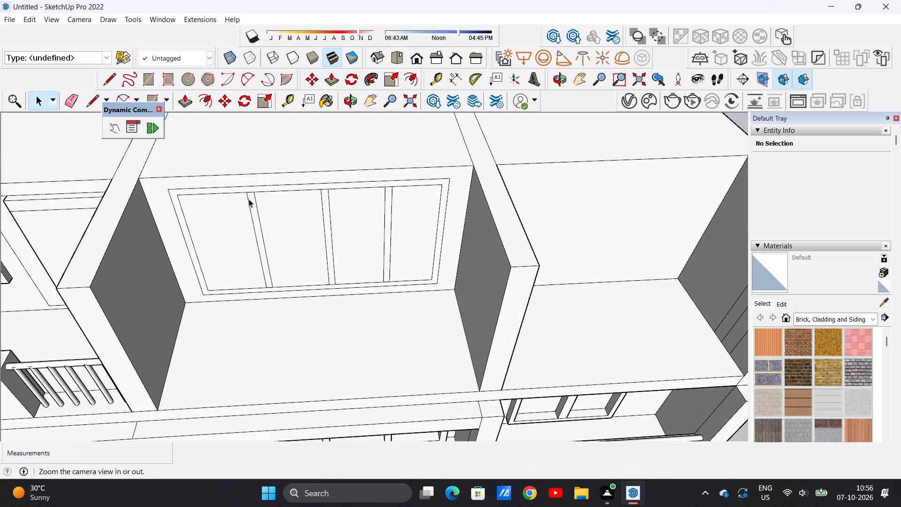
scroll(217, 226, "down", 10)
scroll(234, 248, "up", 4)
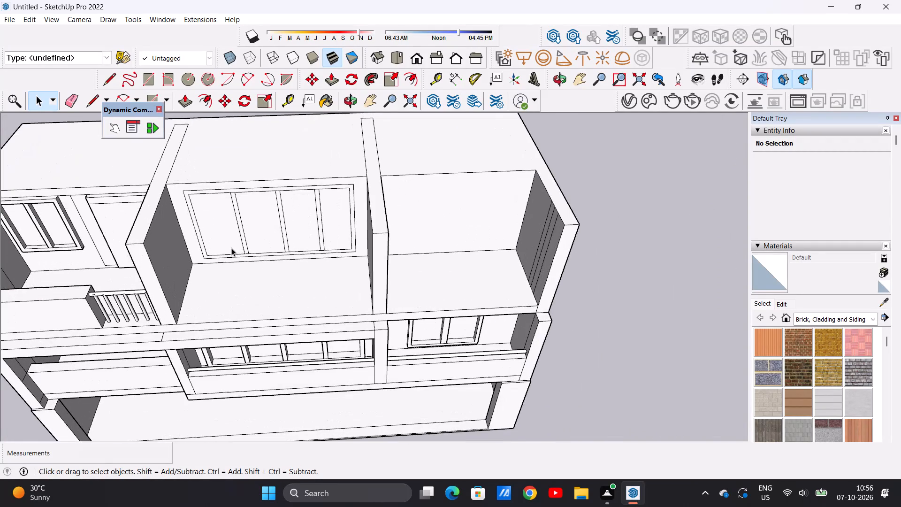
scroll(242, 306, "up", 1)
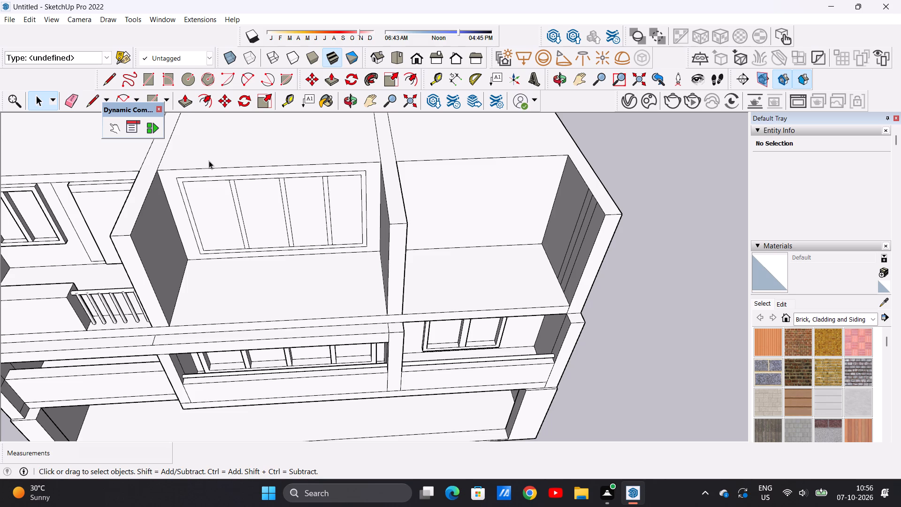
scroll(176, 205, "down", 8)
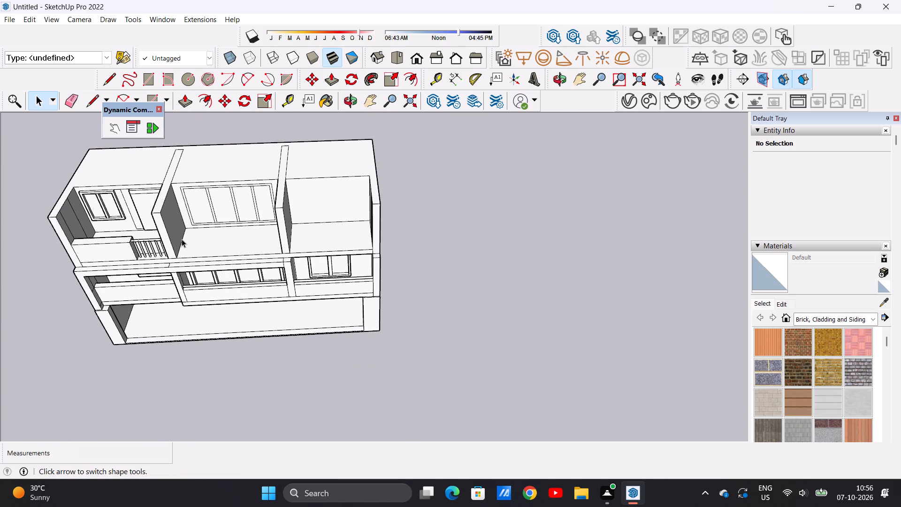
scroll(189, 232, "up", 2)
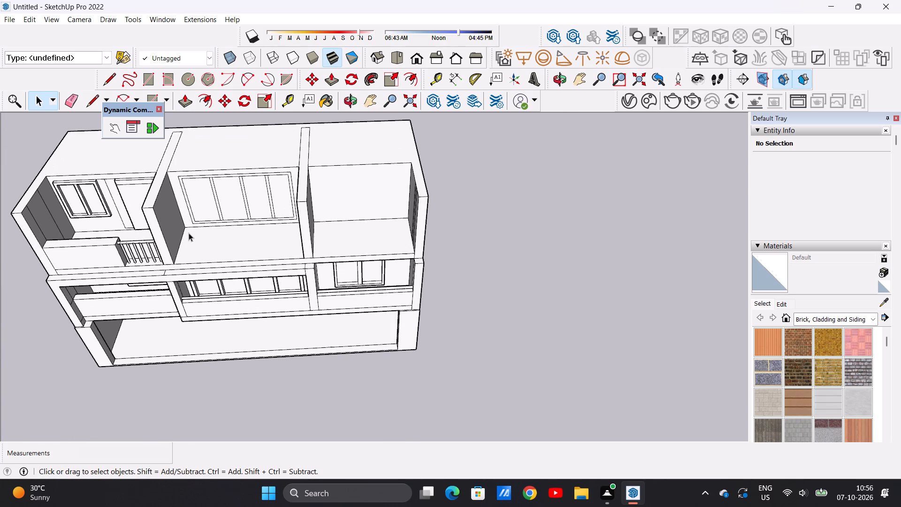
scroll(177, 245, "up", 3)
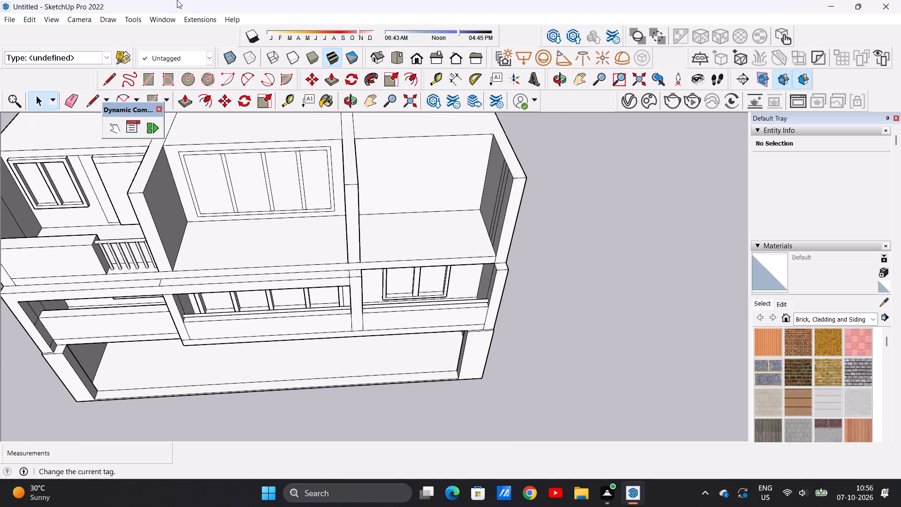
scroll(176, 78, "up", 1)
scroll(173, 231, "up", 1)
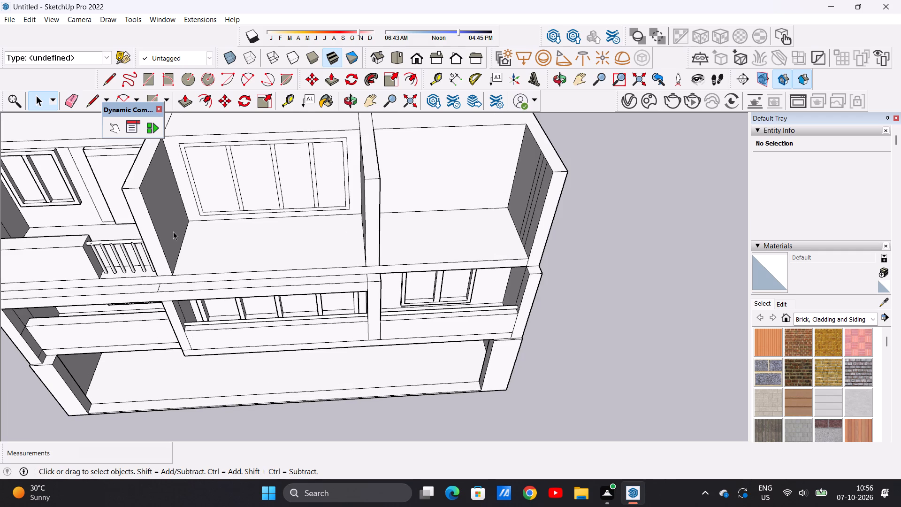
scroll(183, 266, "up", 3)
middle_click_drag(220, 259, 216, 278)
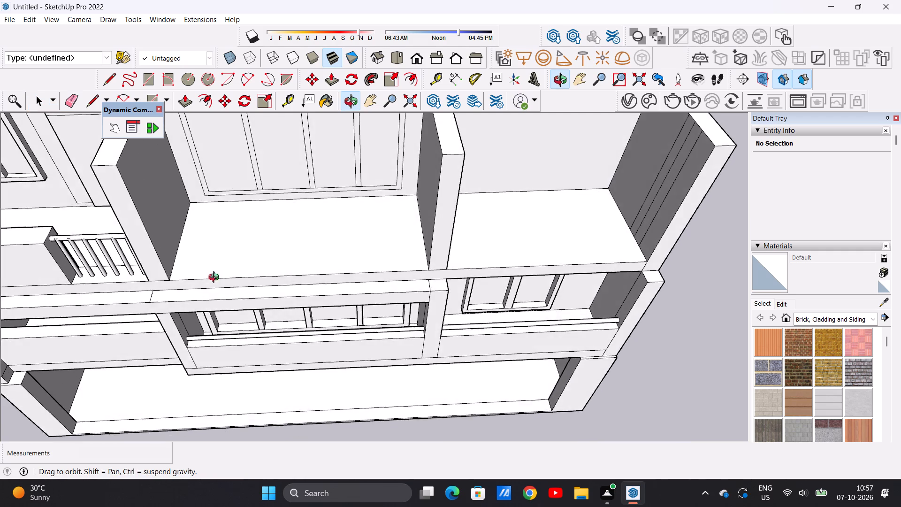
middle_click_drag(216, 278, 209, 298)
scroll(173, 260, "up", 4)
scroll(194, 249, "down", 1)
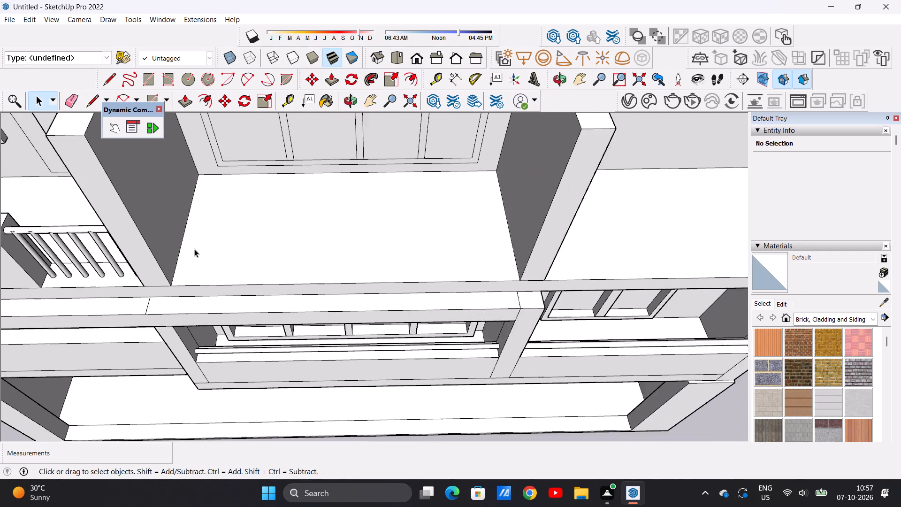
scroll(194, 249, "down", 1)
key("l")
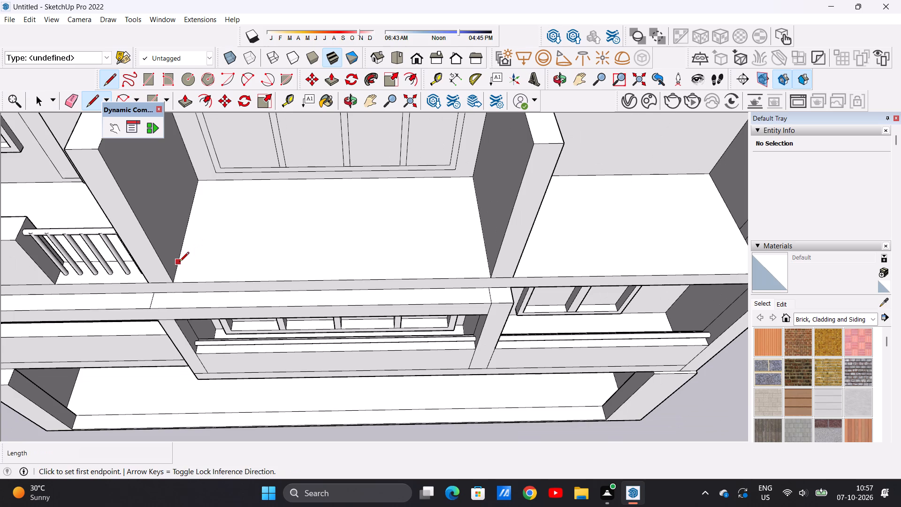
left_click(181, 259)
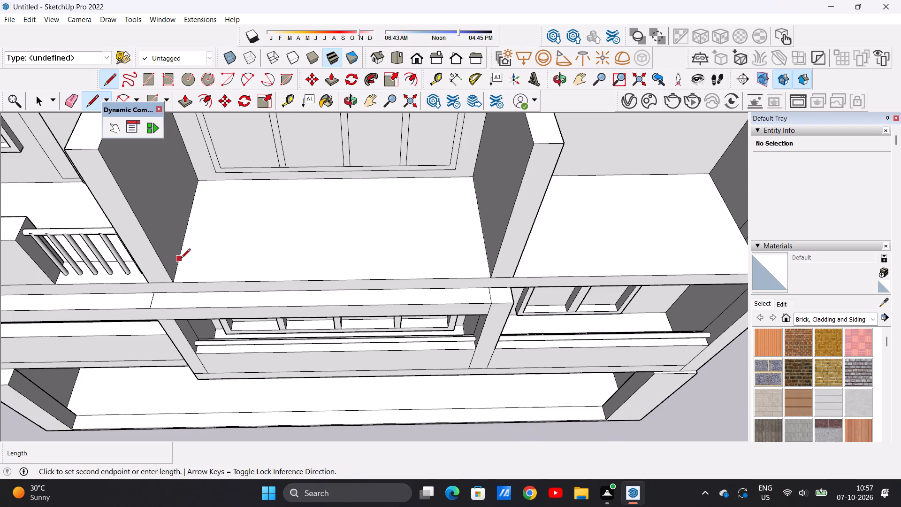
left_click(489, 255)
key("space")
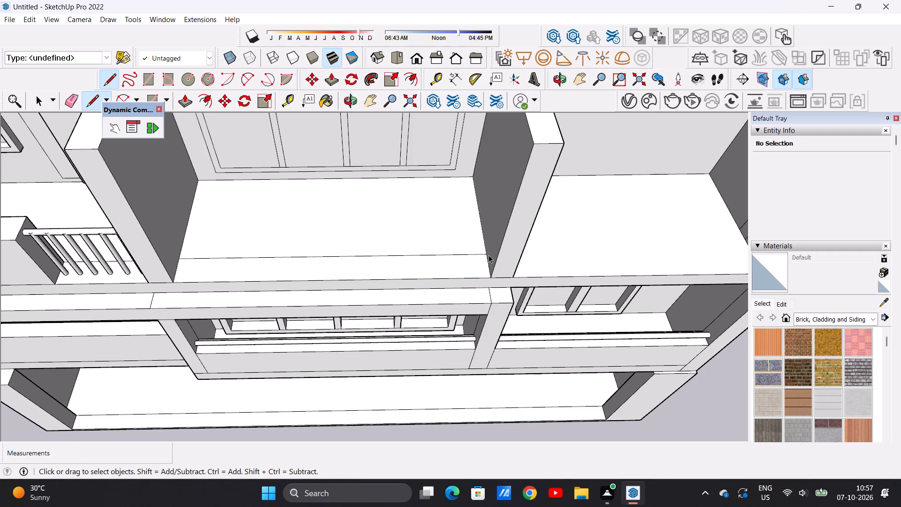
Push/Pull the front floor strip of the top storey's middle bay up about 11' 9" to form a parapet wall.
scroll(340, 280, "down", 3)
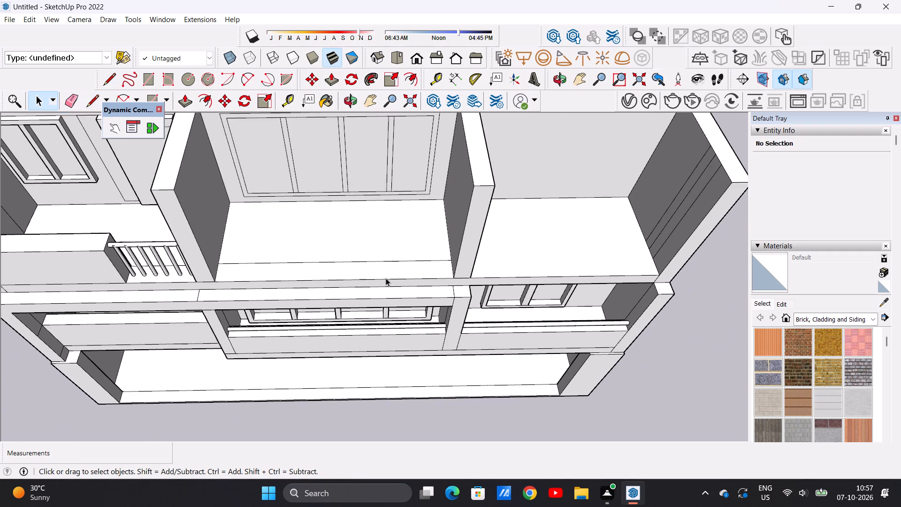
scroll(401, 278, "down", 6)
scroll(422, 269, "up", 9)
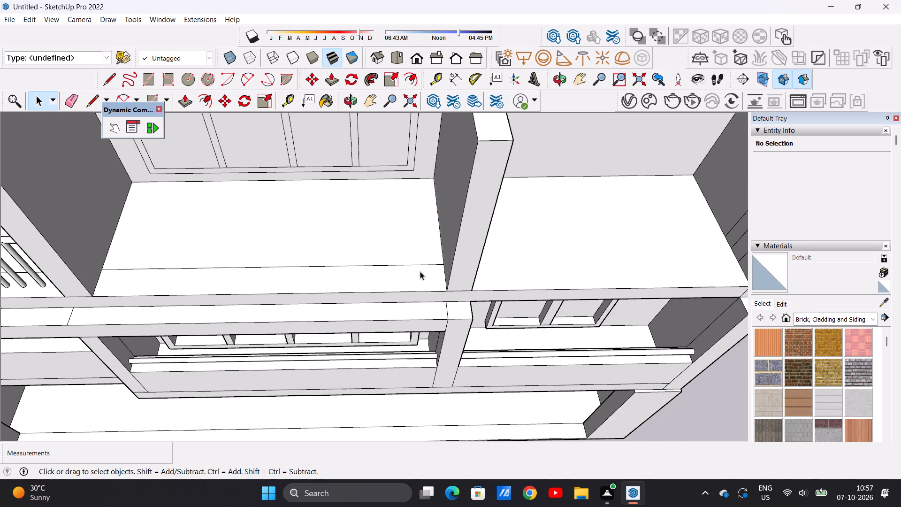
key("p")
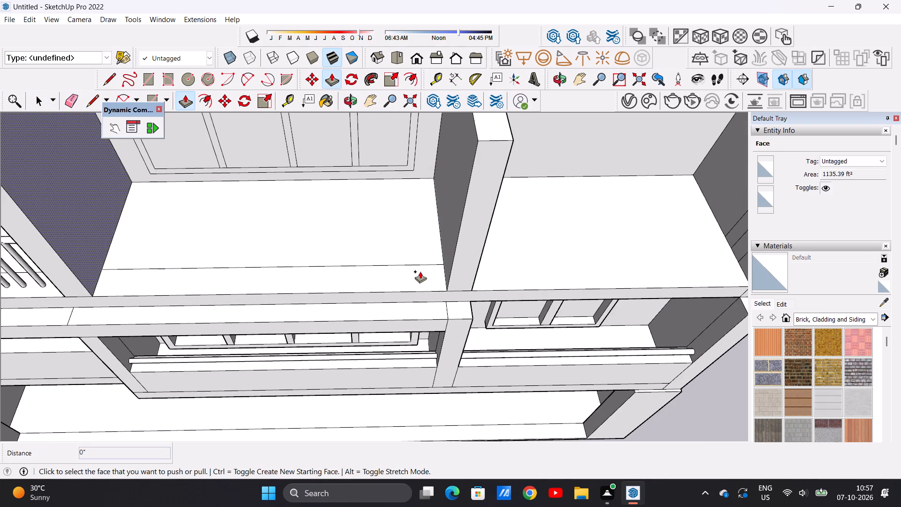
left_click(426, 273)
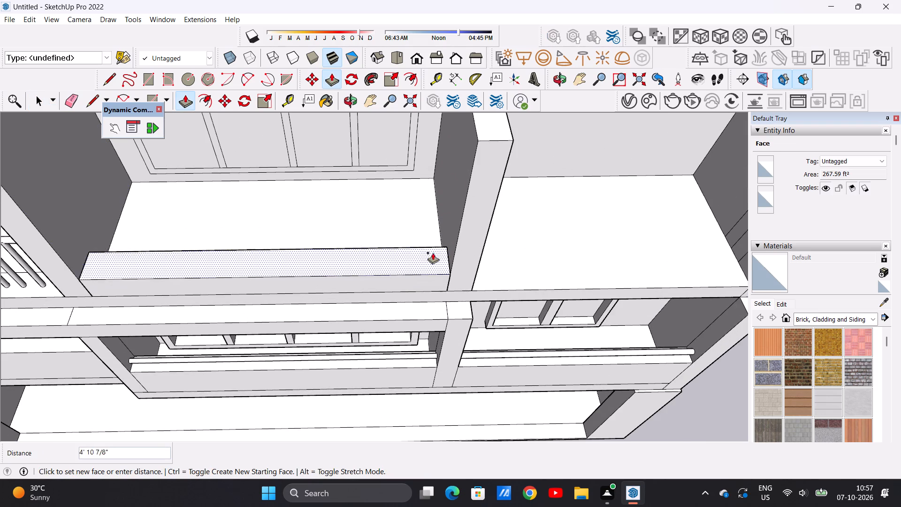
scroll(440, 242, "down", 9)
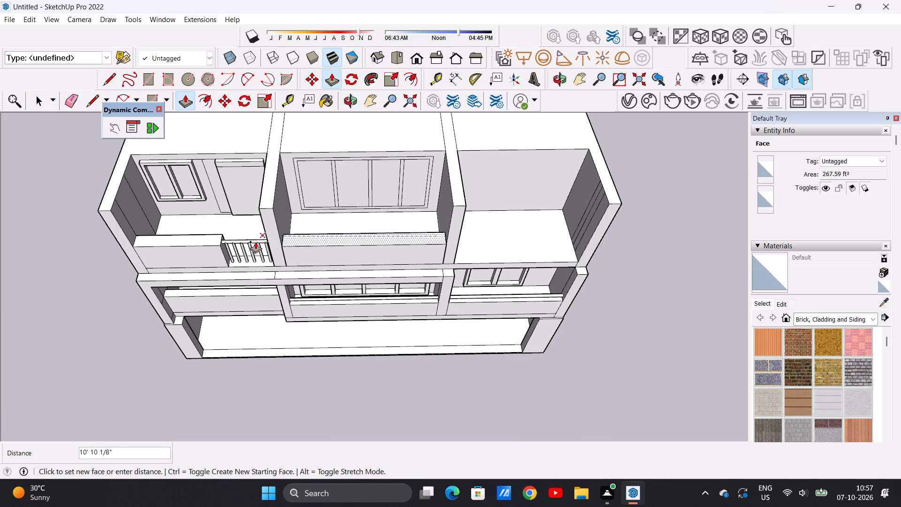
left_click(219, 248)
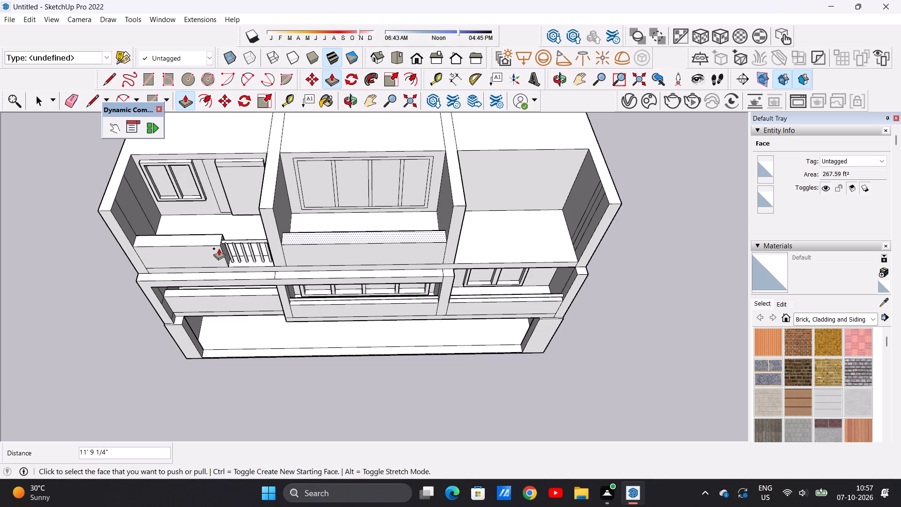
key("space")
Draw a circle of about 6 13/16" radius on the middle bay's side wall, just above the new parapet, as a handrail profile.
scroll(237, 259, "down", 4)
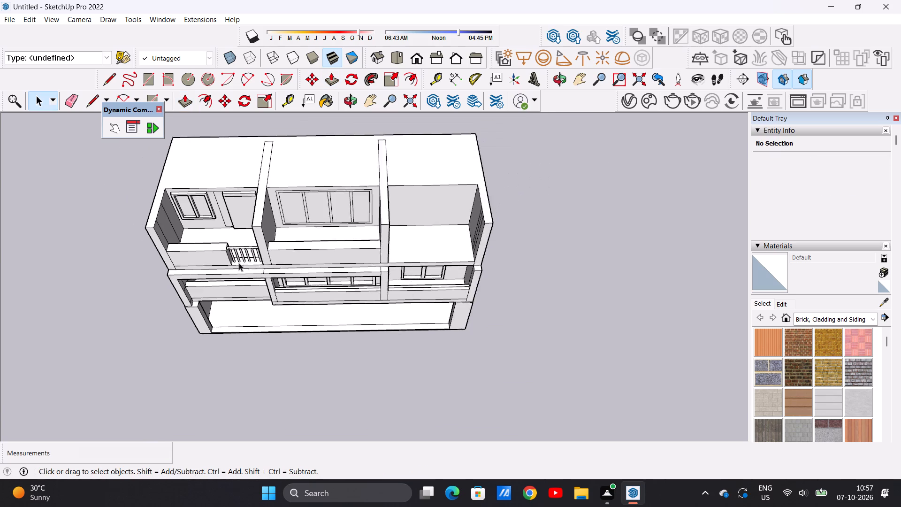
scroll(239, 263, "down", 6)
middle_click_drag(252, 262, 279, 188)
scroll(280, 247, "up", 4)
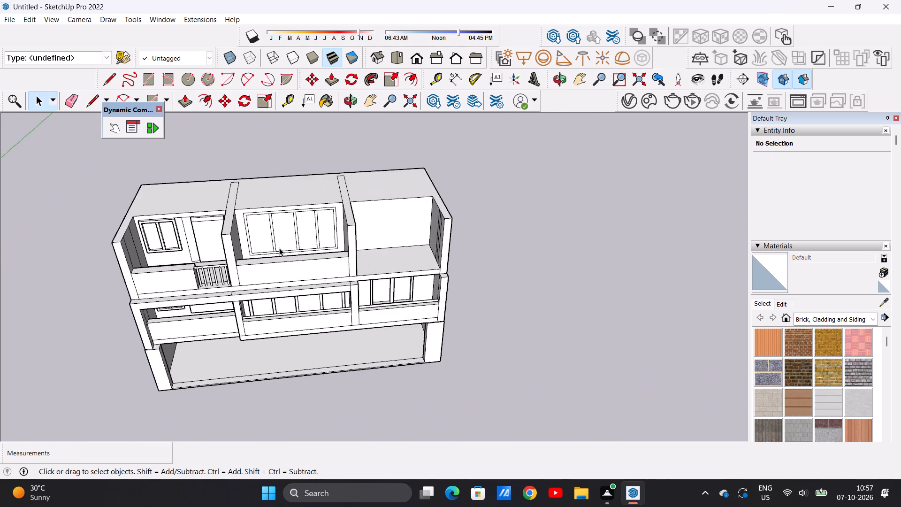
scroll(279, 248, "up", 10)
middle_click_drag(279, 272, 270, 233)
middle_click_drag(270, 233, 266, 225)
scroll(239, 269, "down", 5)
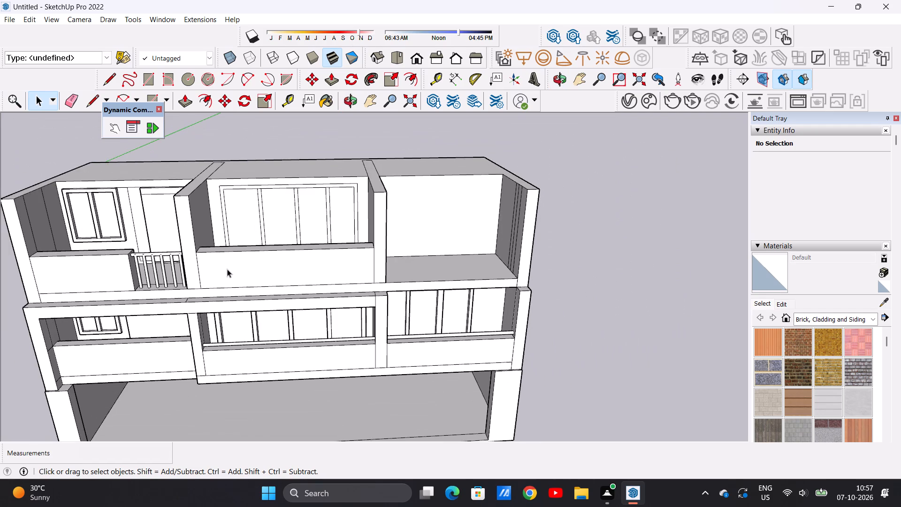
middle_click_drag(224, 269, 237, 237)
scroll(237, 237, "down", 4)
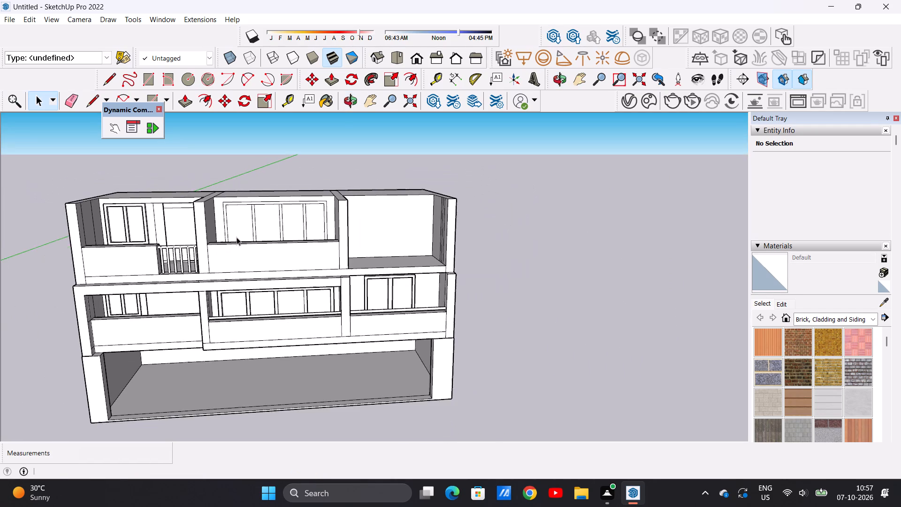
middle_click_drag(311, 237, 339, 332)
middle_click_drag(339, 252, 378, 236)
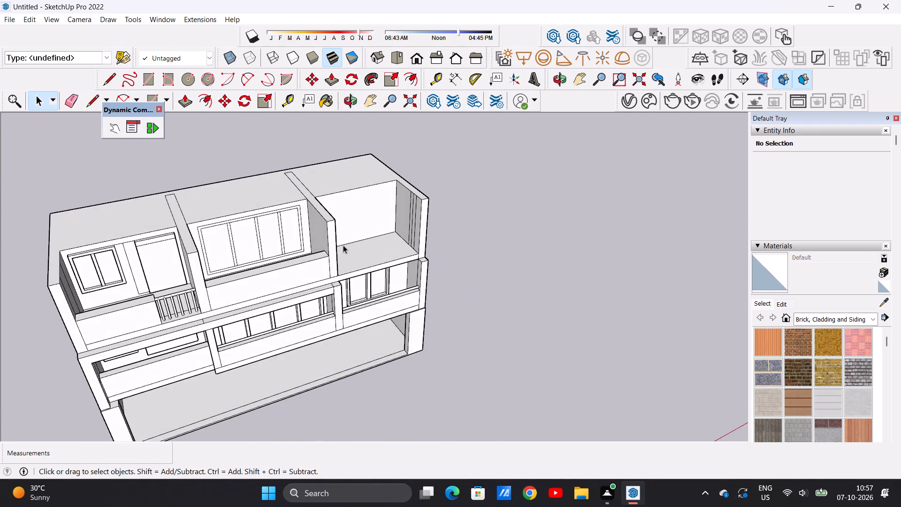
scroll(327, 248, "up", 4)
middle_click_drag(306, 256, 391, 218)
scroll(337, 249, "up", 4)
middle_click_drag(302, 265, 342, 272)
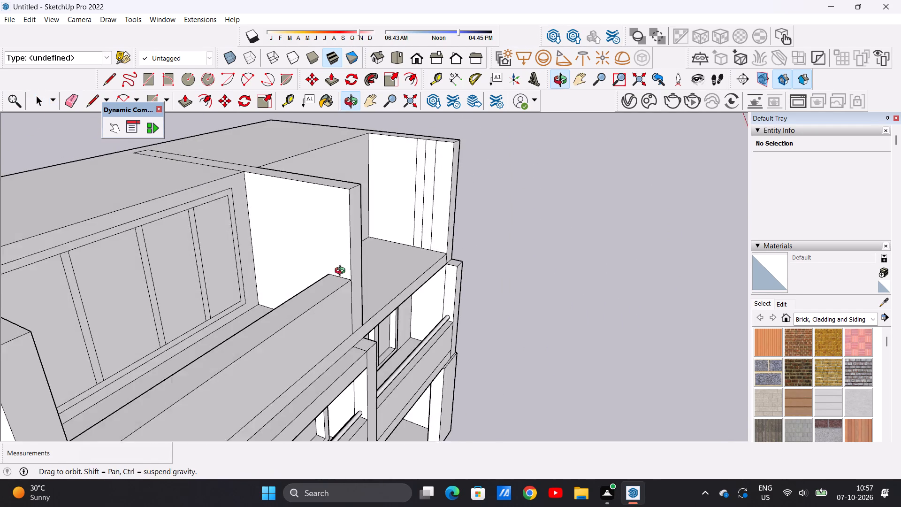
middle_click_drag(342, 272, 348, 273)
scroll(349, 272, "up", 6)
key("c")
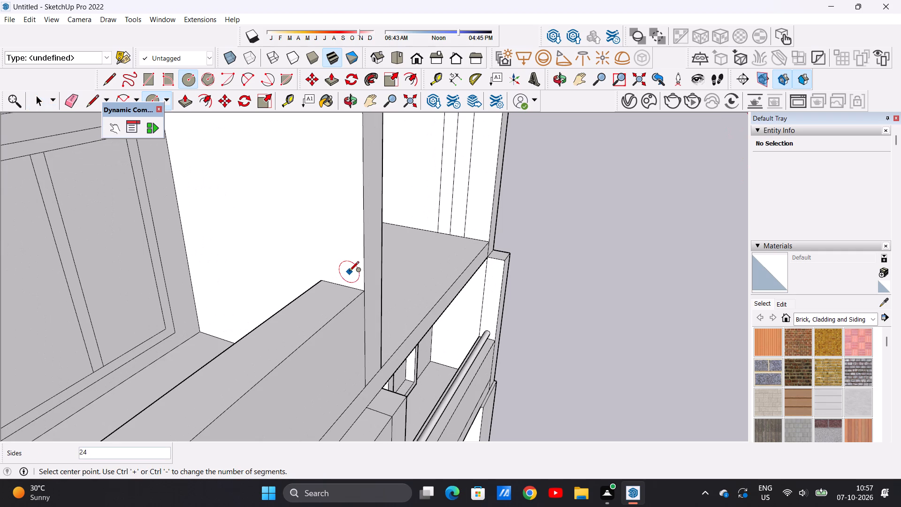
scroll(344, 268, "up", 5)
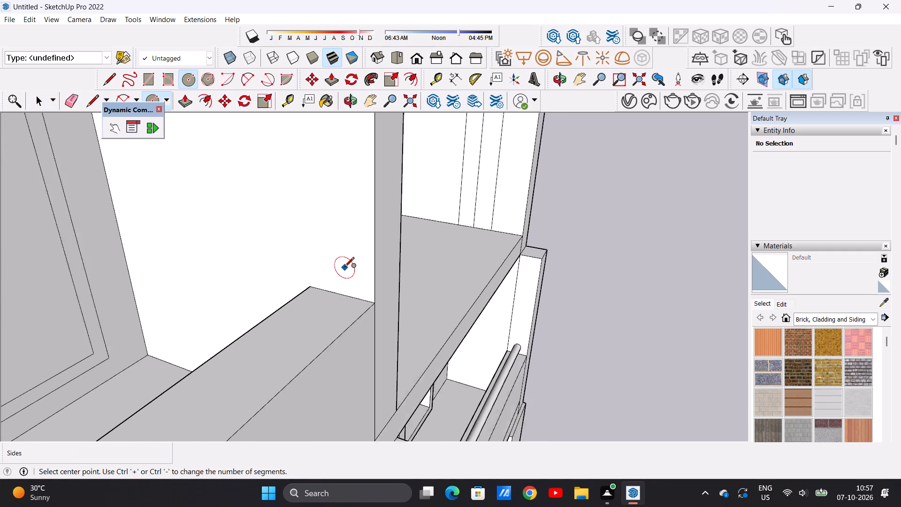
scroll(344, 268, "up", 2)
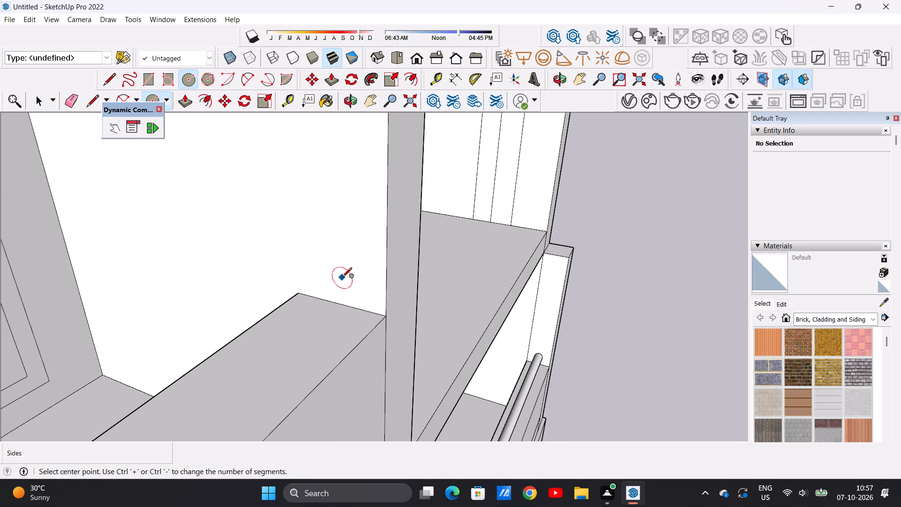
left_click(342, 278)
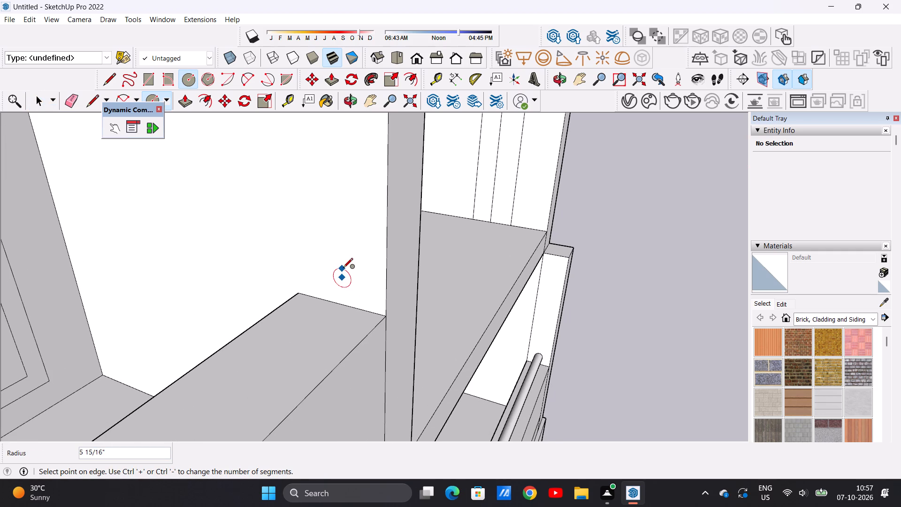
left_click(343, 267)
key("space")
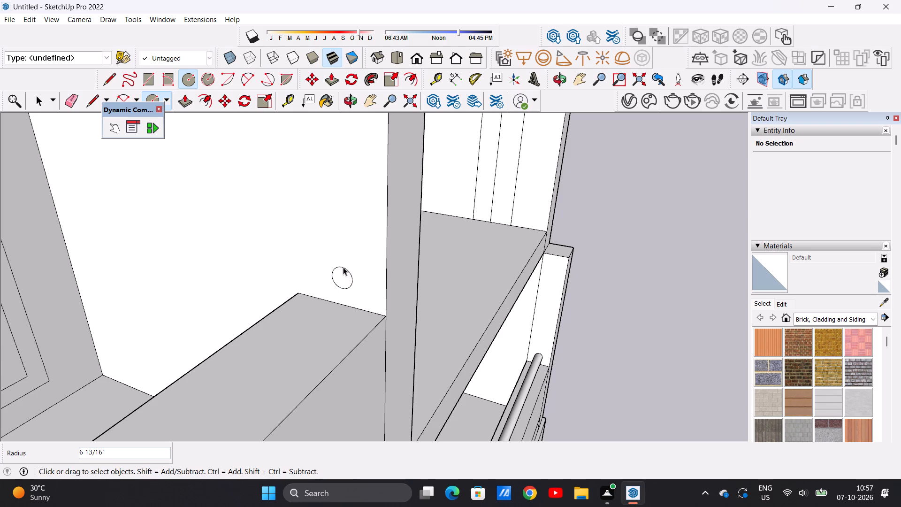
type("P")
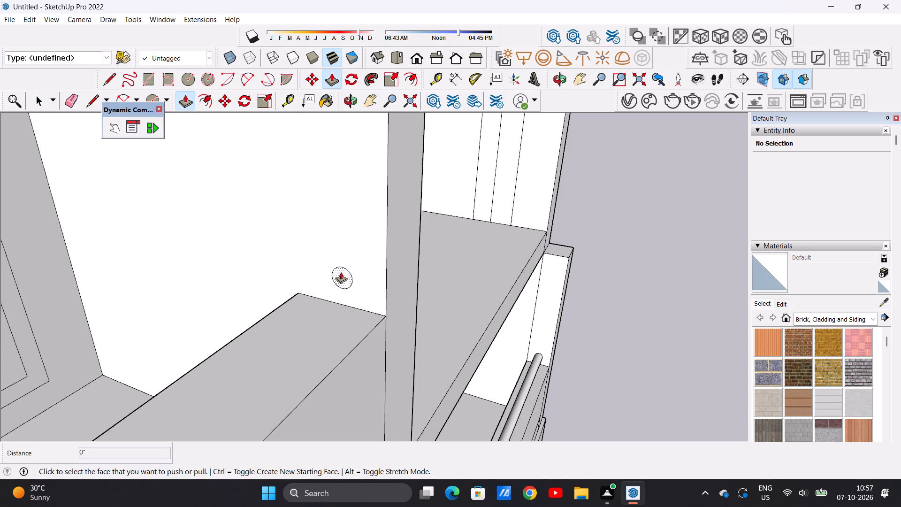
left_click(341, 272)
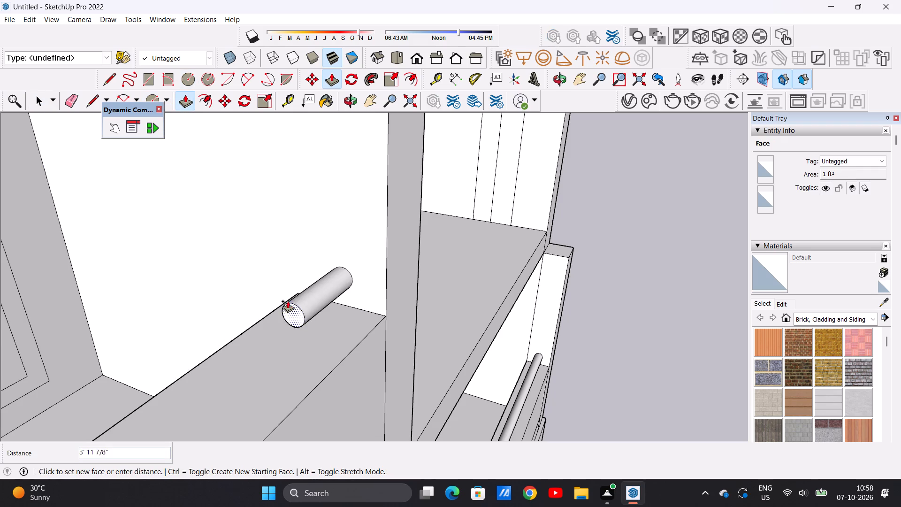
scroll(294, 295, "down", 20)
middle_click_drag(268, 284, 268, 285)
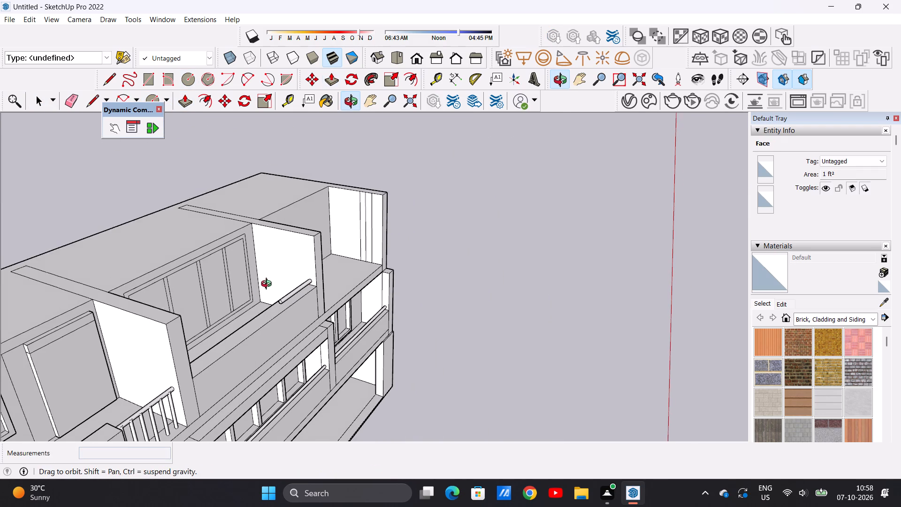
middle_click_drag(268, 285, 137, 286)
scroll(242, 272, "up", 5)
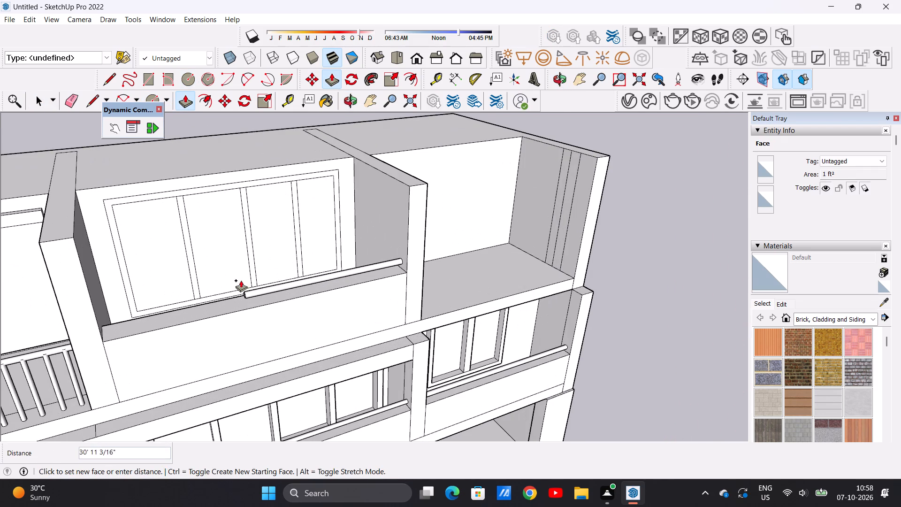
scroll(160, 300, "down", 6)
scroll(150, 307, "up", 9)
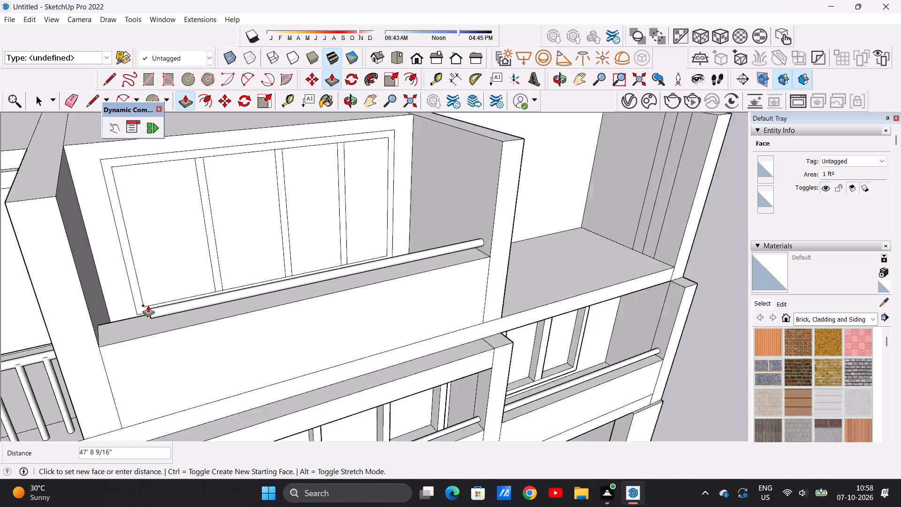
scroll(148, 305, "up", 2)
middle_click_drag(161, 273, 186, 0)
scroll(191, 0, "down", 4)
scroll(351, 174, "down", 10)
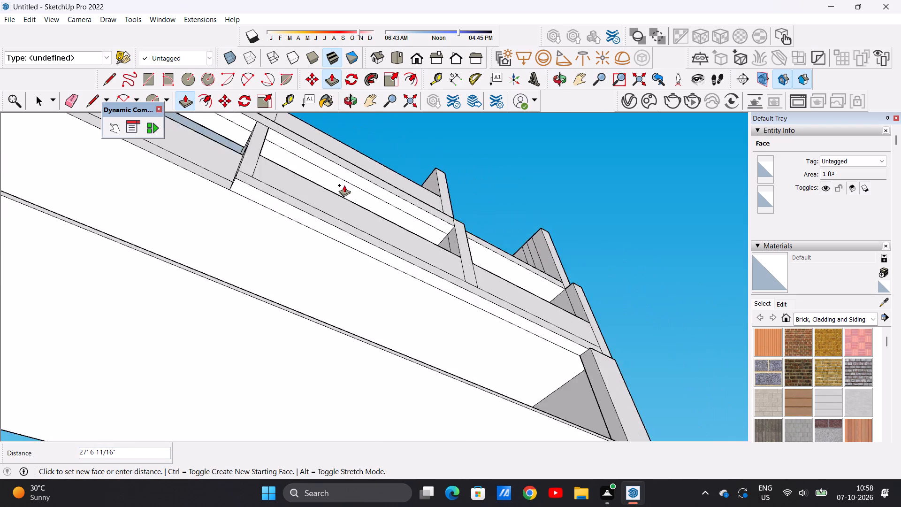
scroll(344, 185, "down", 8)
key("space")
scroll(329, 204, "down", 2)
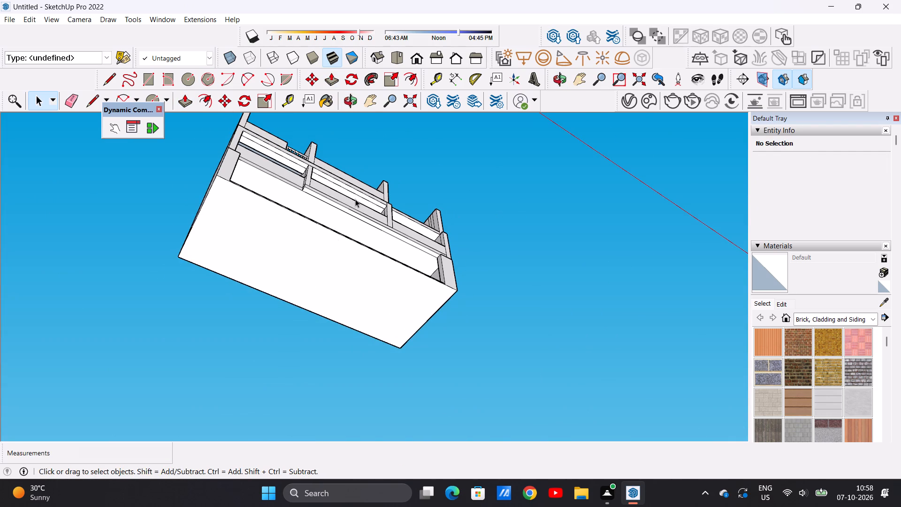
Push/Pull the circle above the top storey's middle-bay parapet about 53' 5 5/8" to the opposite side wall to form the handrail.
middle_click_drag(355, 200, 302, 389)
scroll(355, 216, "up", 8)
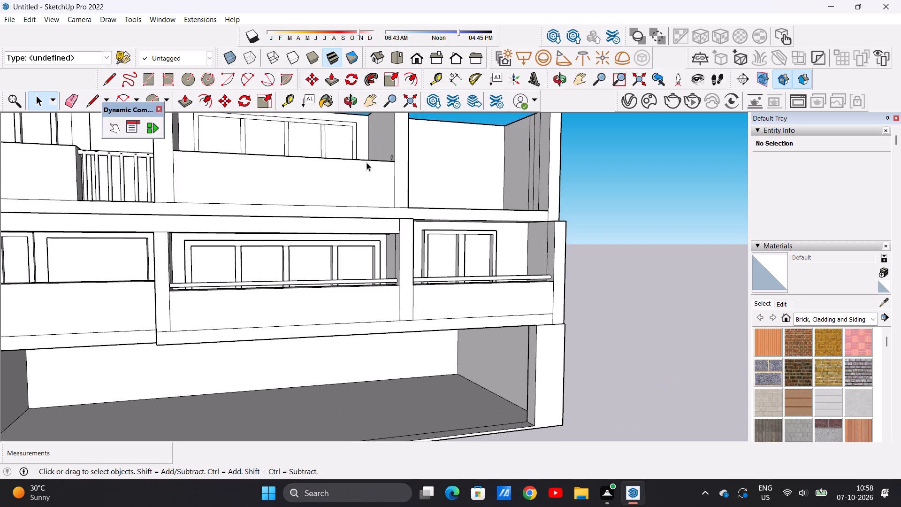
middle_click_drag(367, 178, 358, 228)
scroll(358, 260, "down", 8)
scroll(368, 191, "up", 12)
middle_click_drag(358, 274, 366, 275)
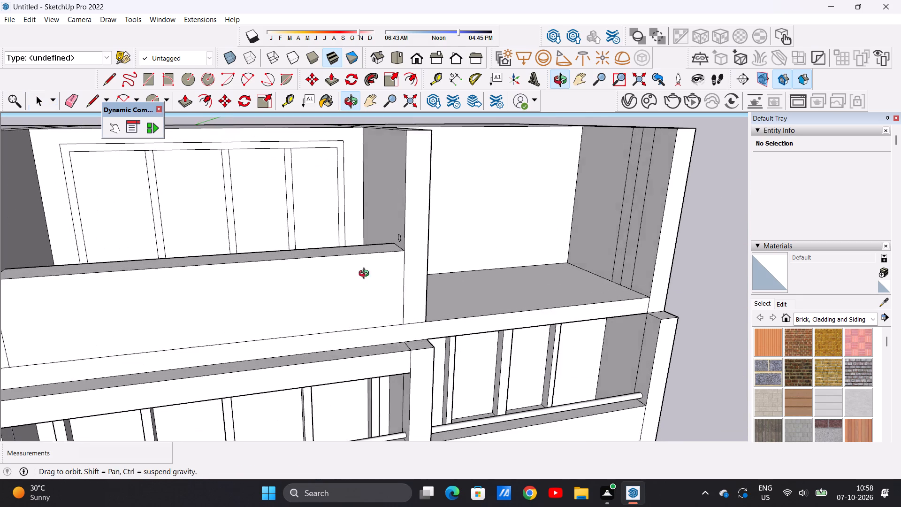
middle_click_drag(366, 275, 442, 283)
scroll(428, 241, "up", 13)
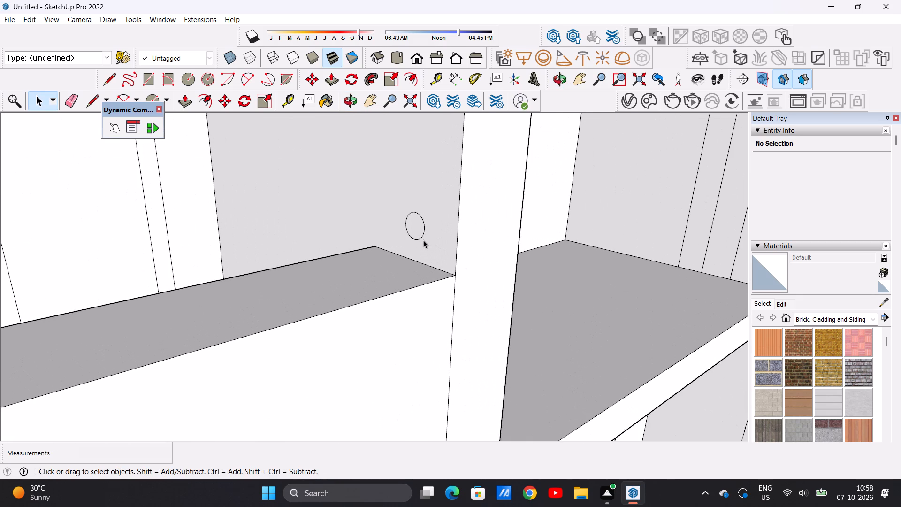
key("p")
left_click(417, 221)
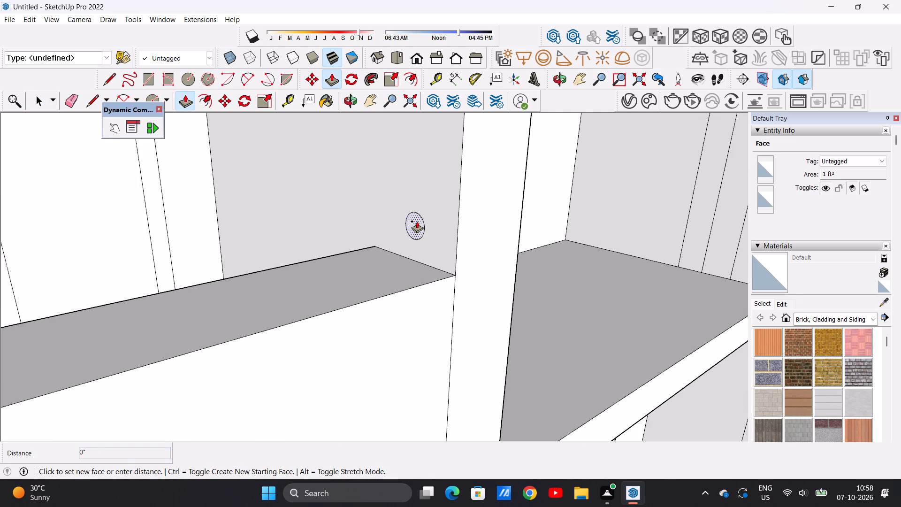
scroll(331, 258, "down", 15)
scroll(328, 253, "up", 5)
scroll(325, 259, "down", 5)
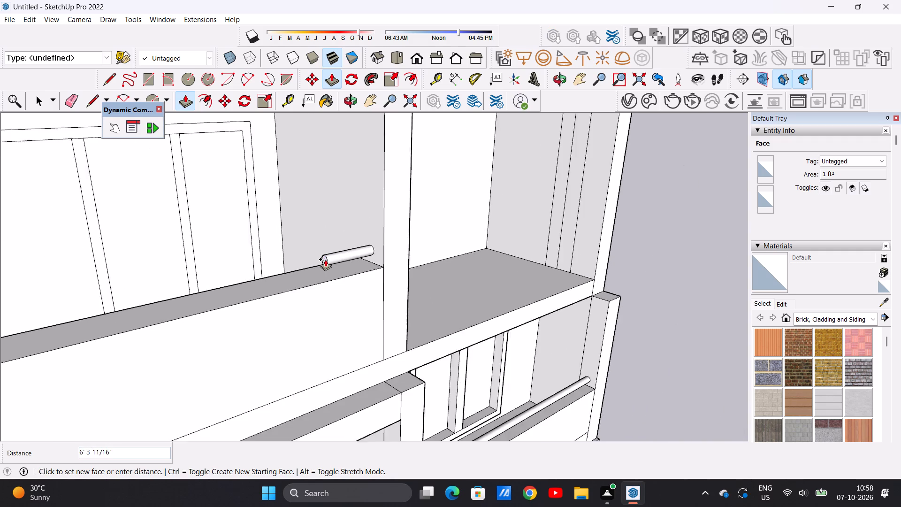
scroll(325, 259, "down", 12)
middle_click_drag(324, 252, 226, 244)
scroll(283, 257, "up", 7)
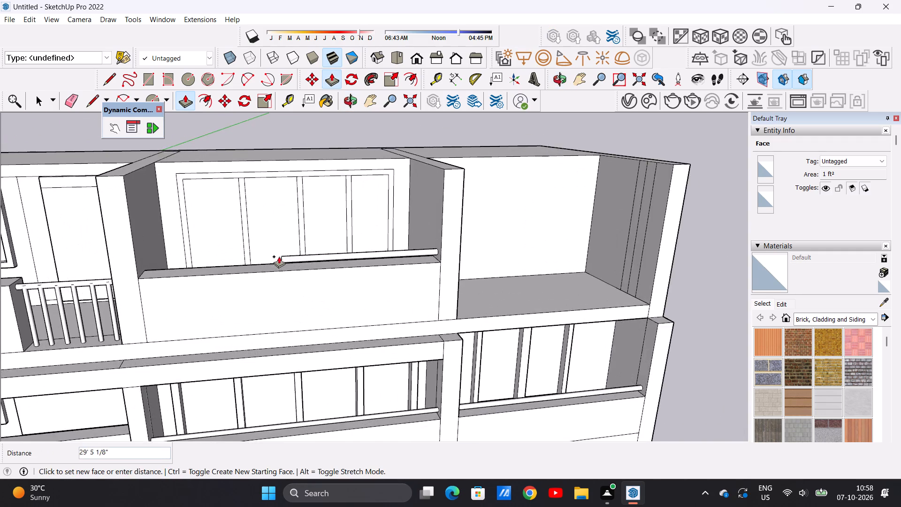
middle_click_drag(276, 256, 222, 242)
scroll(176, 238, "up", 13)
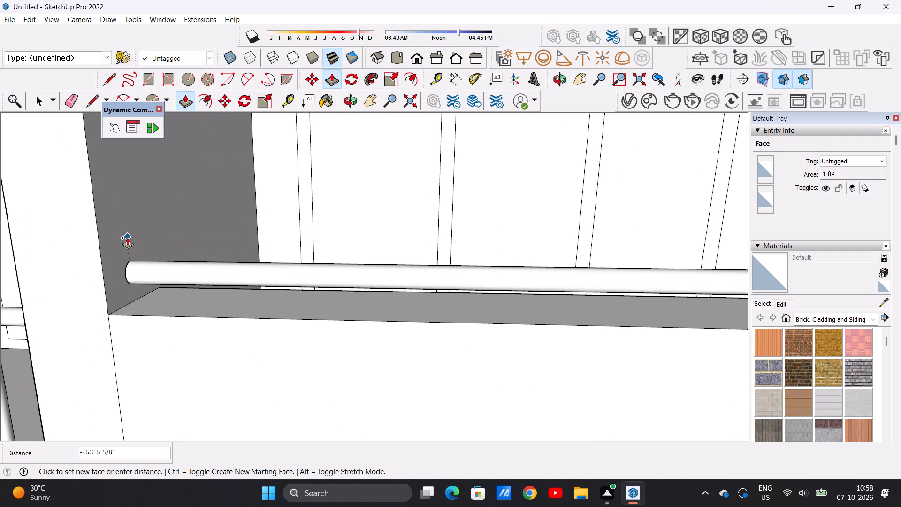
left_click(127, 237)
key("space")
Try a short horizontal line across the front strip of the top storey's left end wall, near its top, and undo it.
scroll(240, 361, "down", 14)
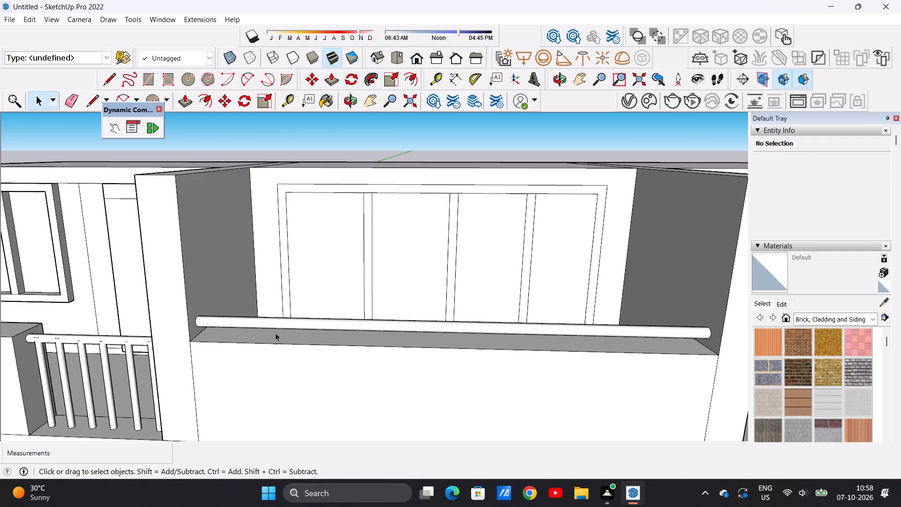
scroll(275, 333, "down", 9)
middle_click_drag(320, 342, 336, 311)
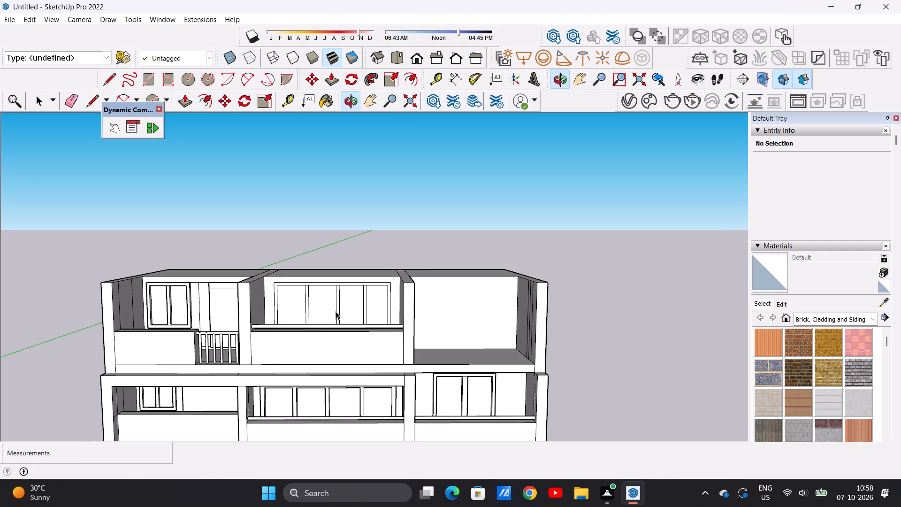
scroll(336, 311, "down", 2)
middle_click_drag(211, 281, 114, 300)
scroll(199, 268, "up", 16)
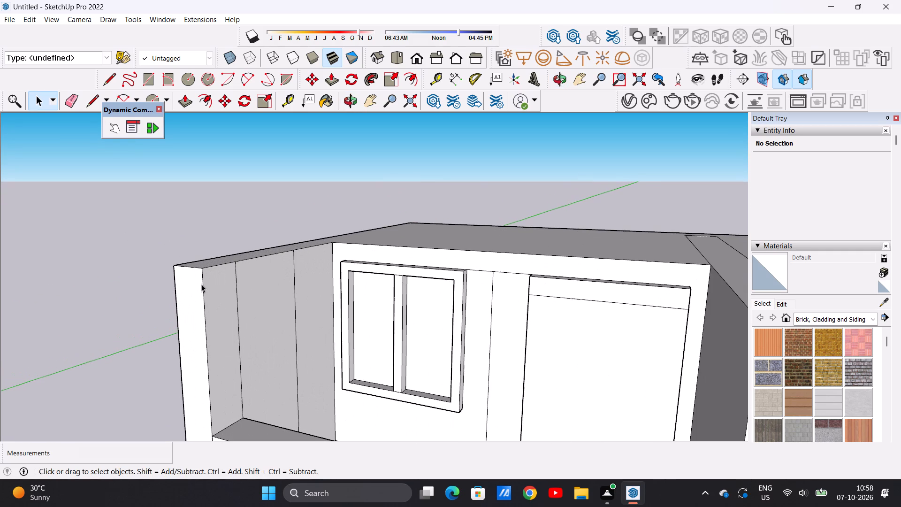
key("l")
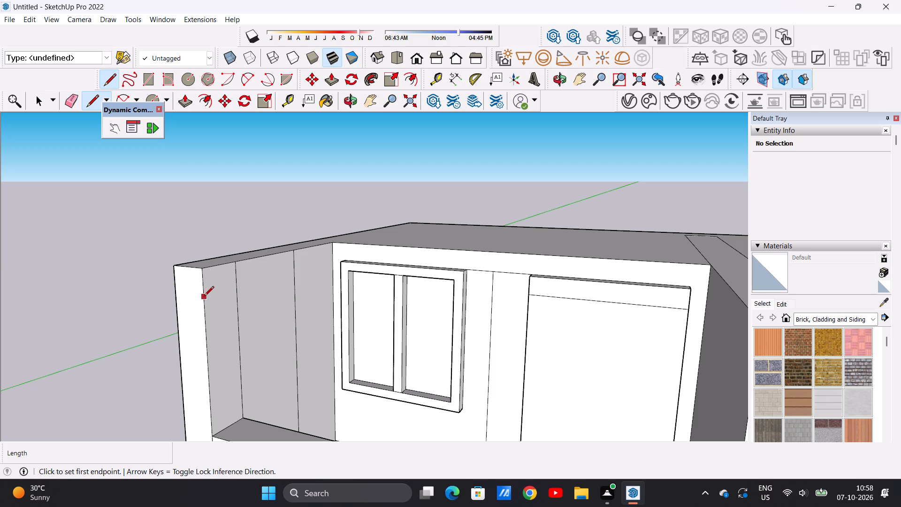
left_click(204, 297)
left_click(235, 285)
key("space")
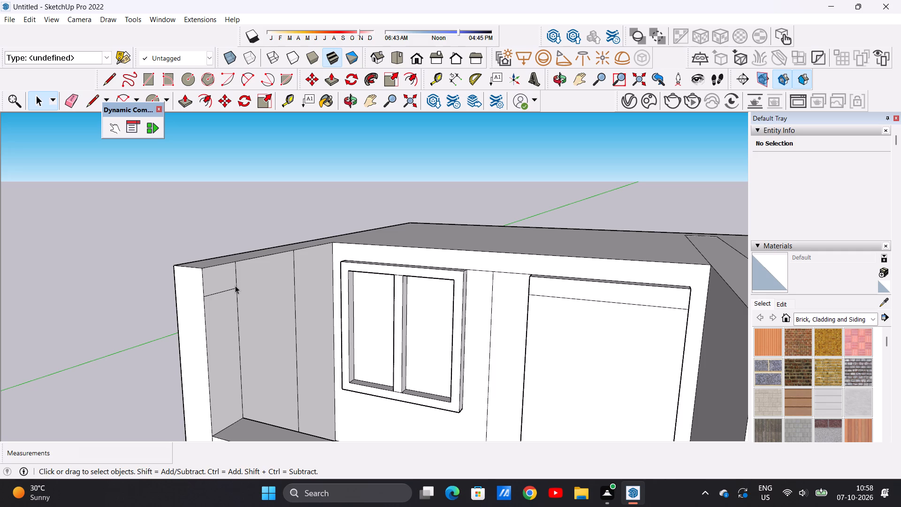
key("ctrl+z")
Outline a beam profile atop the middle bay's left side wall with a 17' 2 13/16" vertical line from the parapet's inner corner and a short horizontal line.
scroll(243, 316, "down", 10)
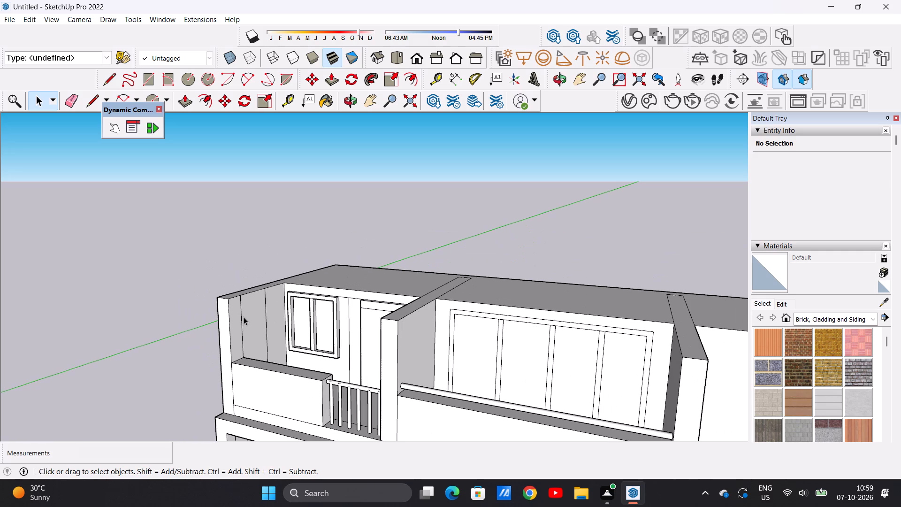
scroll(244, 317, "down", 3)
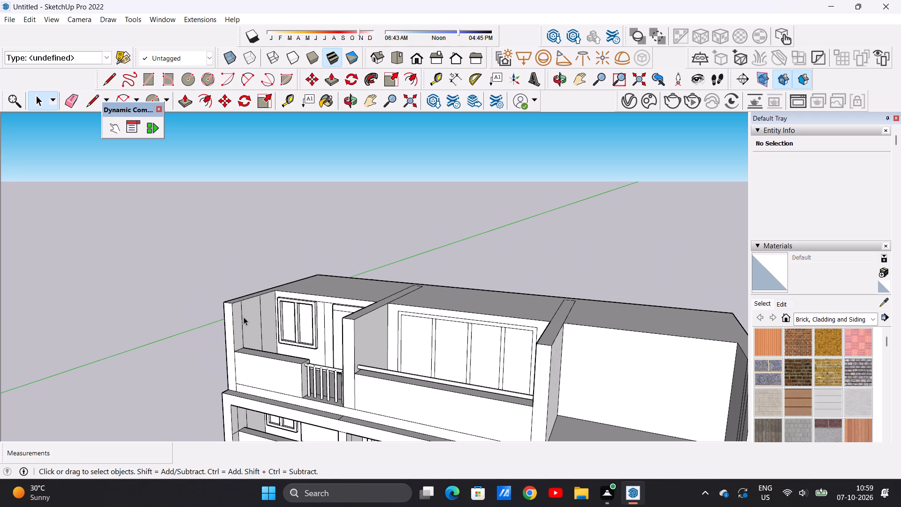
scroll(244, 317, "down", 2)
middle_click_drag(225, 346, 305, 335)
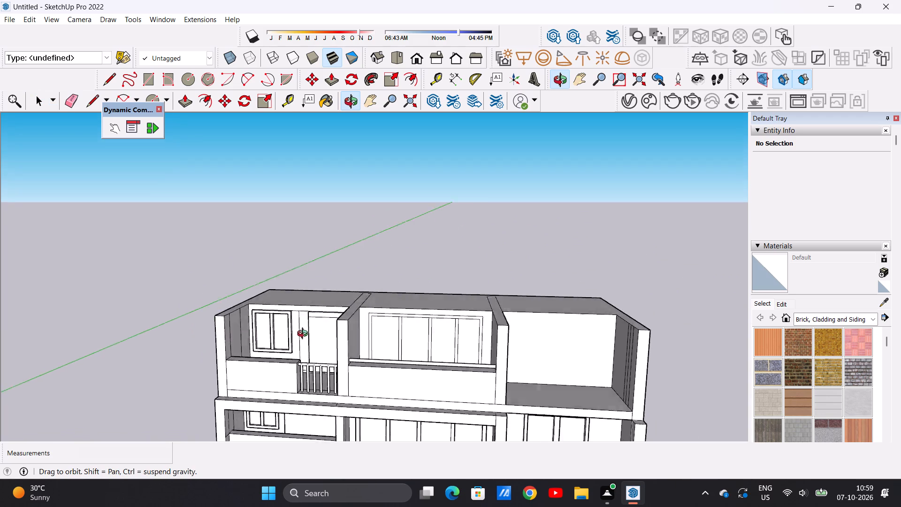
middle_click_drag(305, 335, 343, 300)
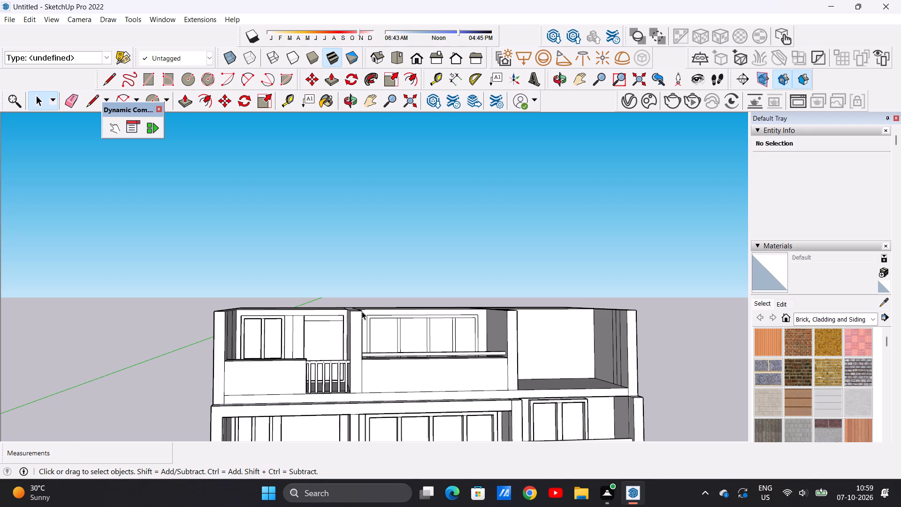
scroll(410, 346, "down", 3)
middle_click_drag(456, 333, 256, 364)
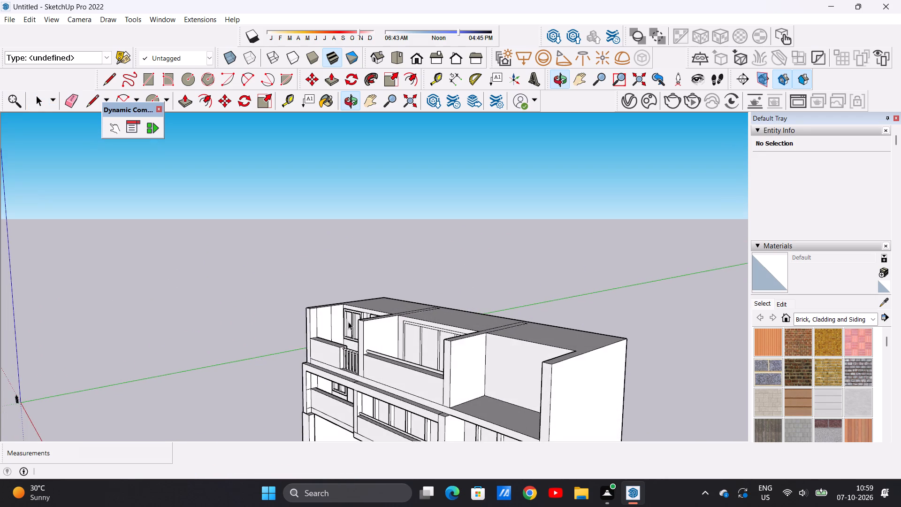
scroll(365, 317, "up", 12)
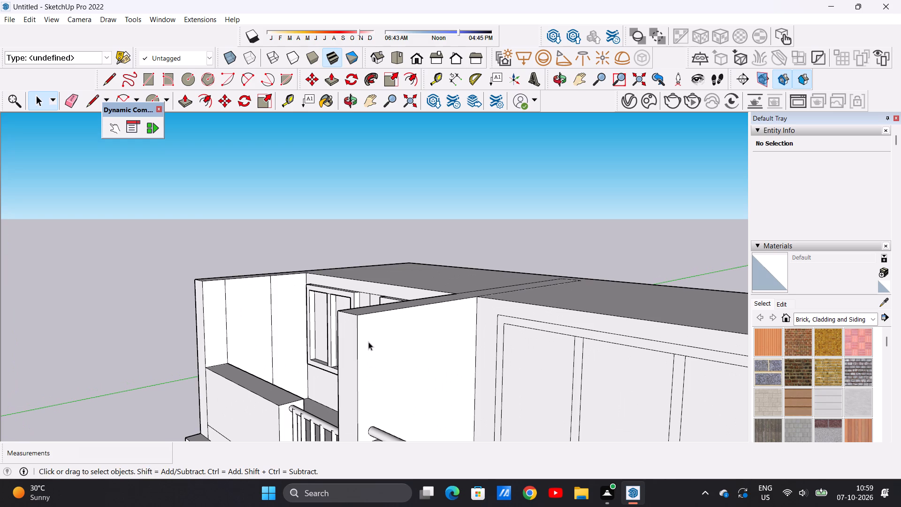
key("l")
scroll(354, 342, "down", 8)
middle_click_drag(378, 379, 299, 439)
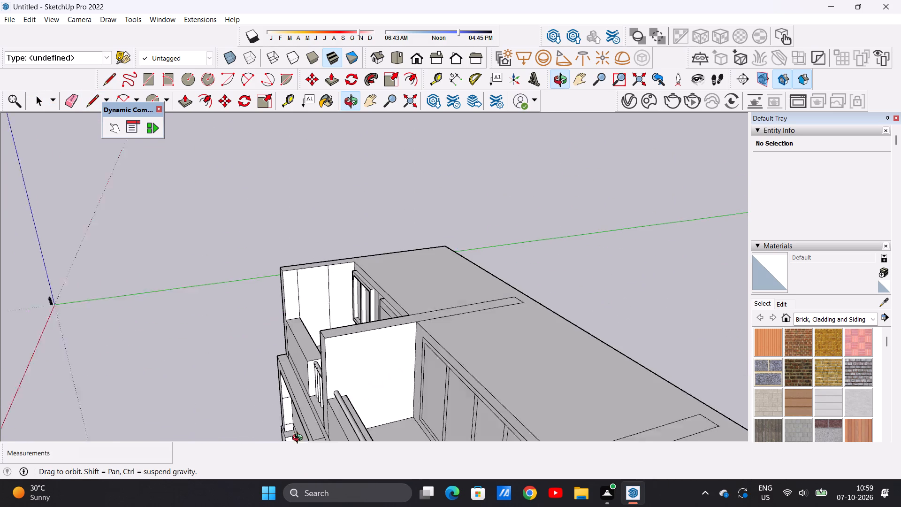
middle_click_drag(299, 439, 298, 441)
scroll(344, 397, "up", 10)
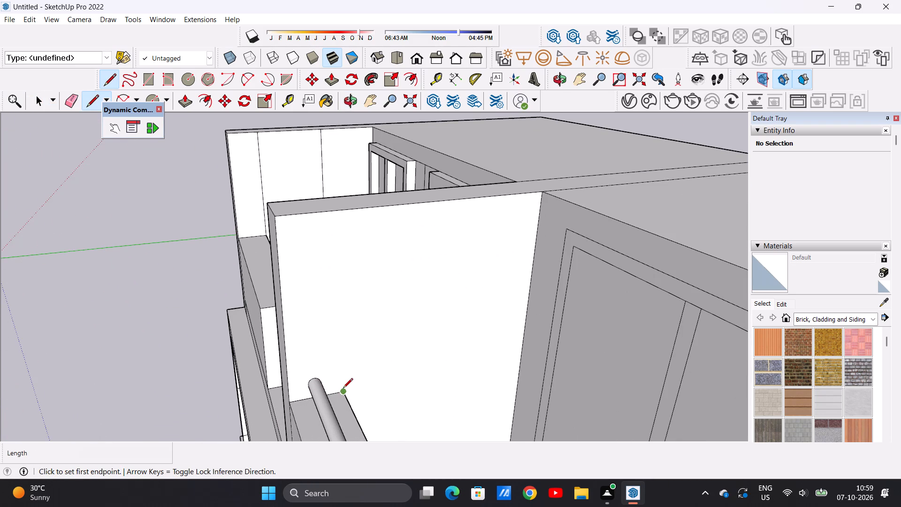
left_click(343, 389)
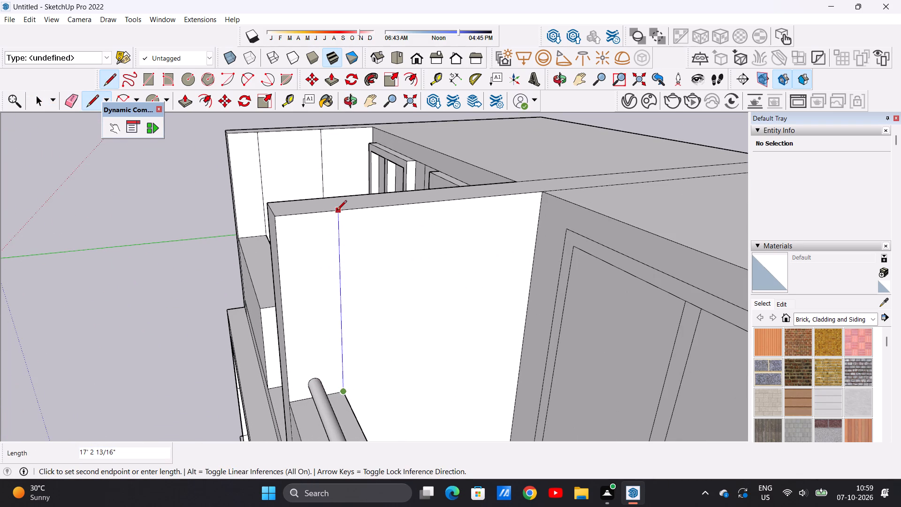
left_click(337, 211)
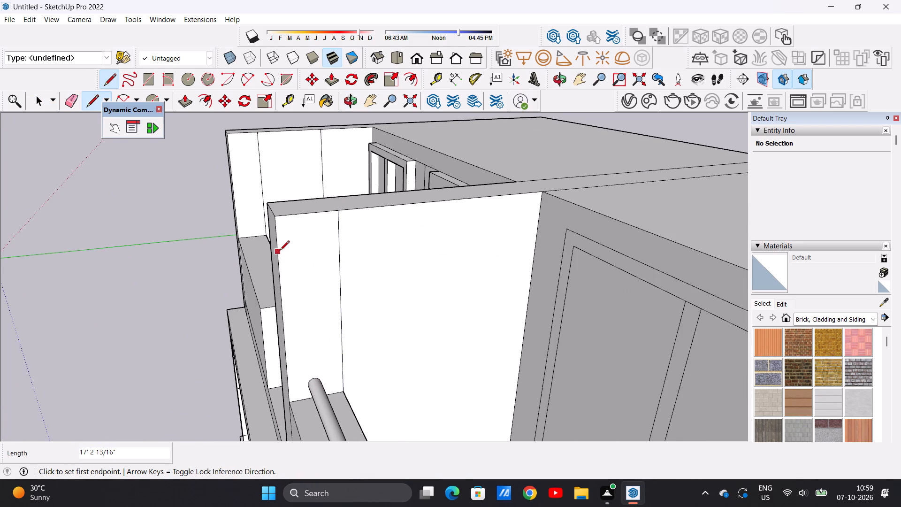
left_click(280, 251)
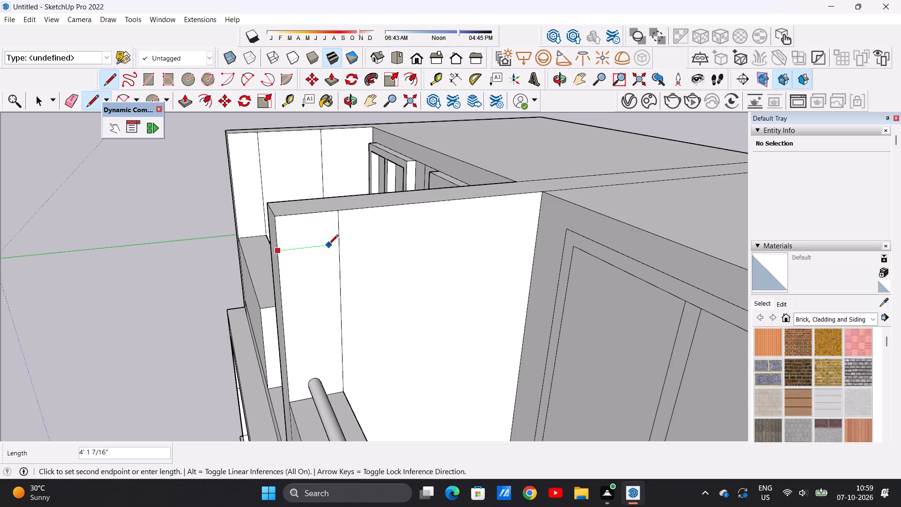
left_click(340, 242)
key("space")
Push/Pull the beam profile about 99' 11 7/16" across the top storey's middle and right bays to the right end wall.
scroll(309, 326, "down", 8)
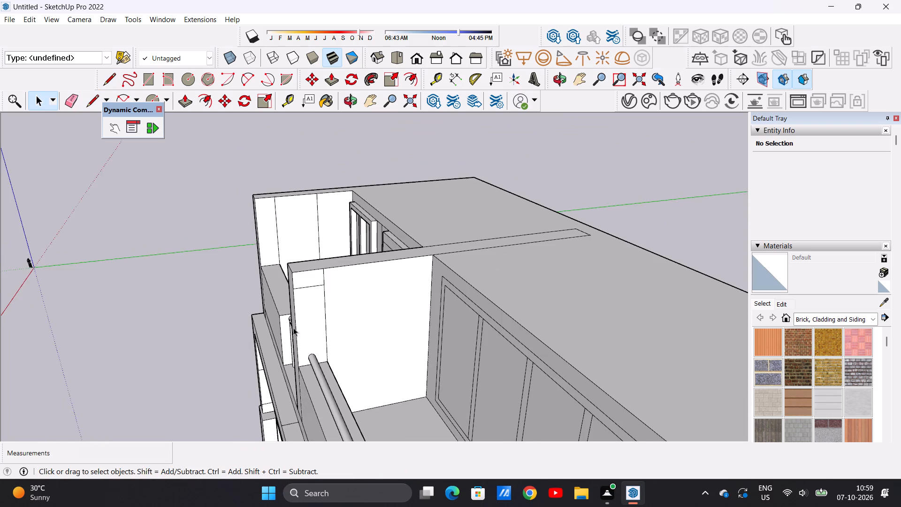
scroll(290, 330, "down", 1)
middle_click_drag(290, 330, 367, 303)
scroll(314, 314, "down", 7)
middle_click_drag(311, 318, 415, 305)
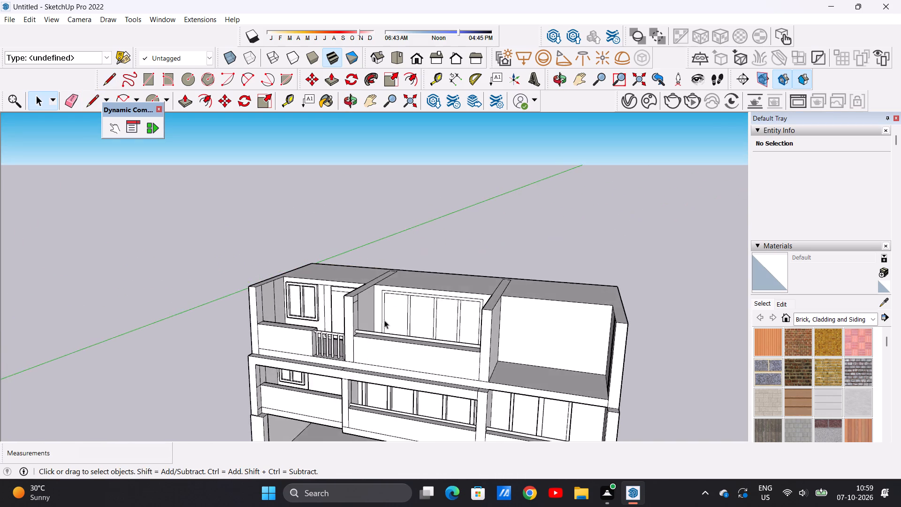
scroll(384, 320, "up", 13)
key("p")
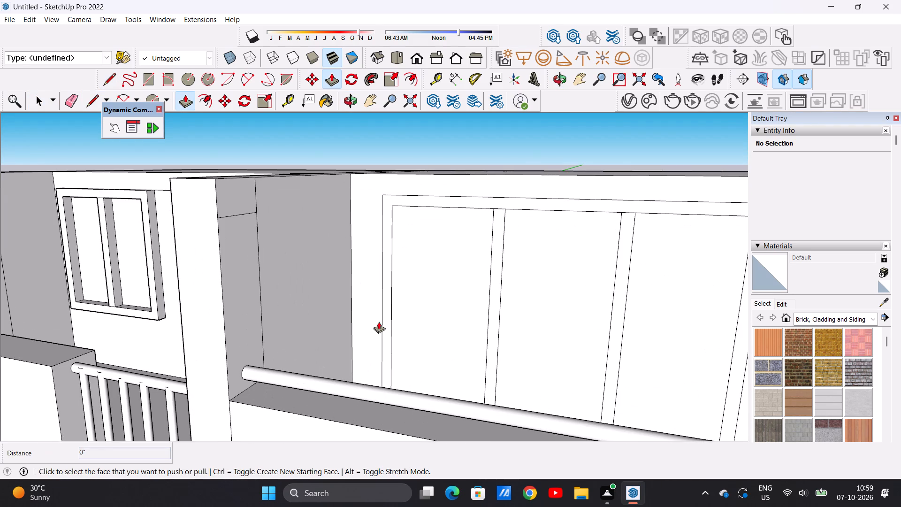
left_click(231, 199)
scroll(338, 230, "down", 5)
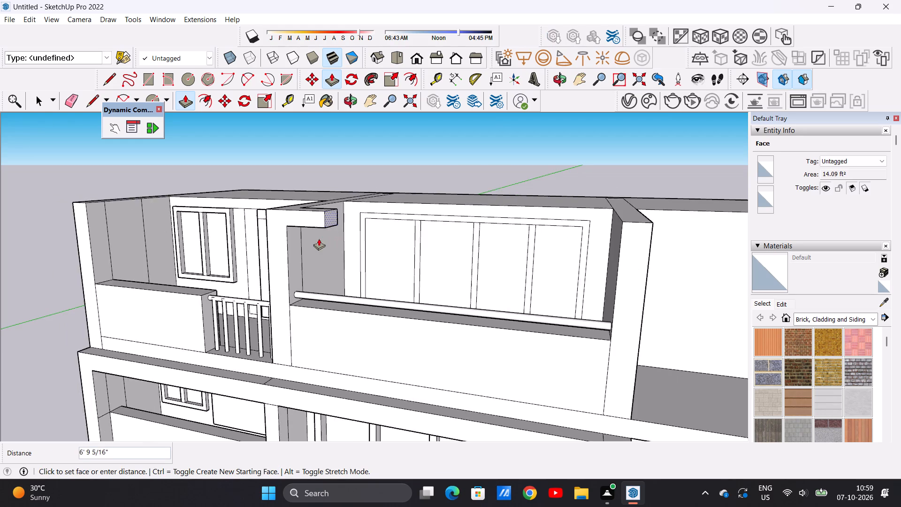
scroll(319, 238, "down", 6)
scroll(498, 235, "up", 5)
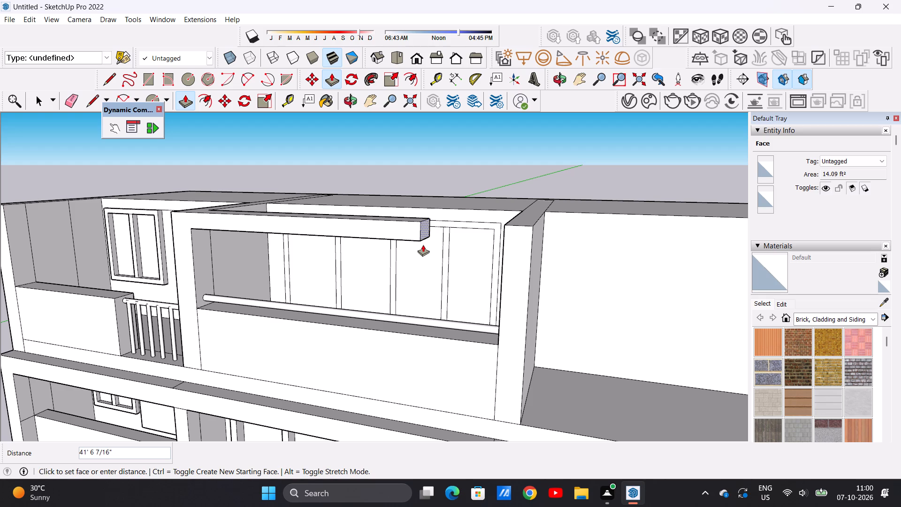
scroll(451, 242, "down", 9)
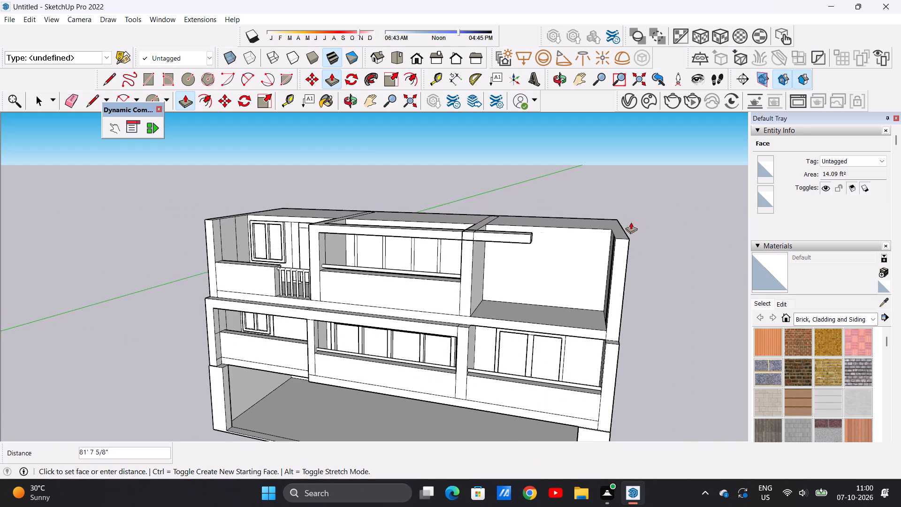
scroll(637, 234, "up", 16)
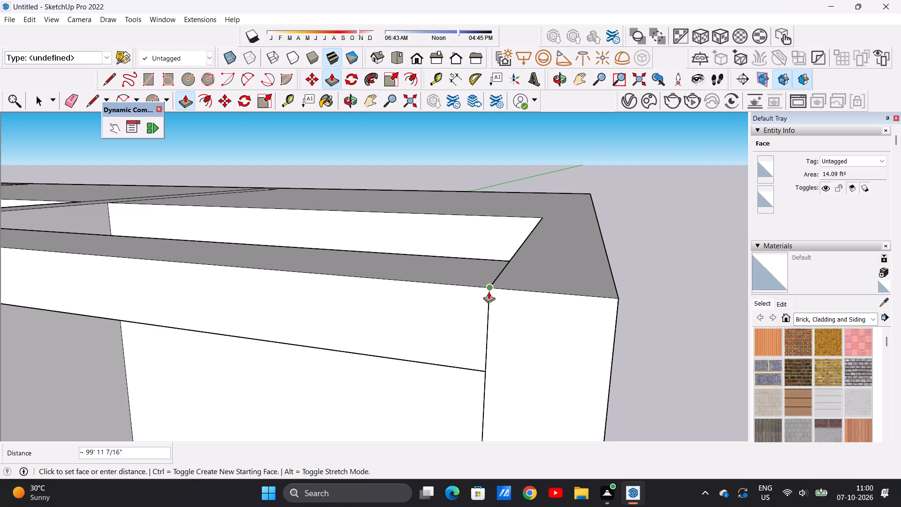
left_click(489, 292)
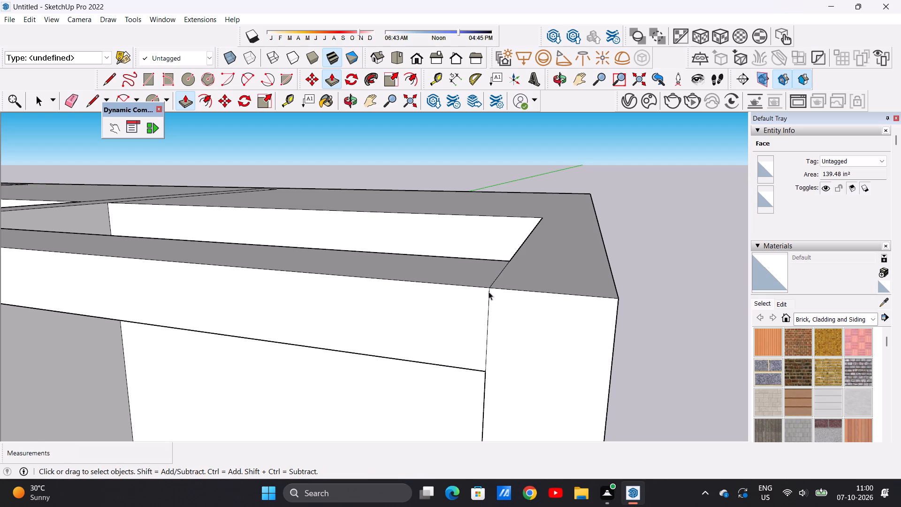
key("space")
Push/Pull the top storey's right-bay back wall about 19' 3/16" forward to the rear edge of the top beam as a new volume.
scroll(426, 344, "down", 2)
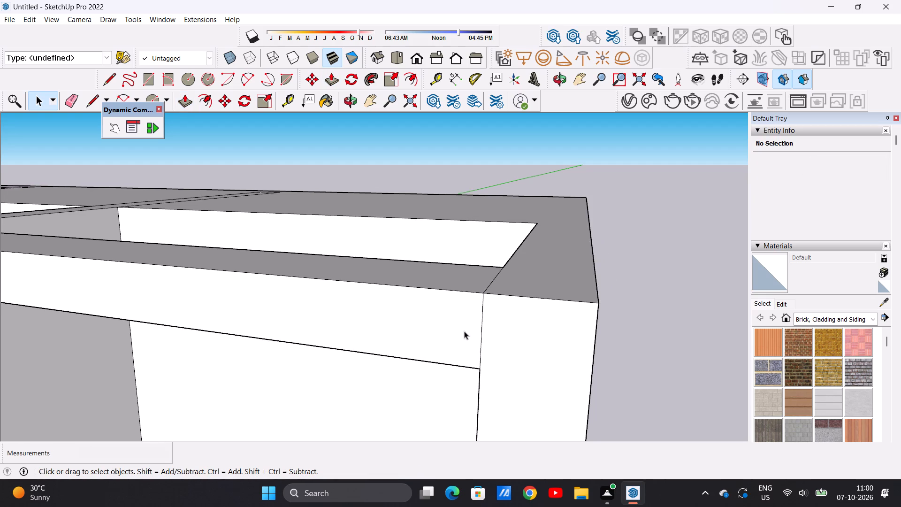
scroll(464, 331, "down", 10)
scroll(541, 303, "down", 1)
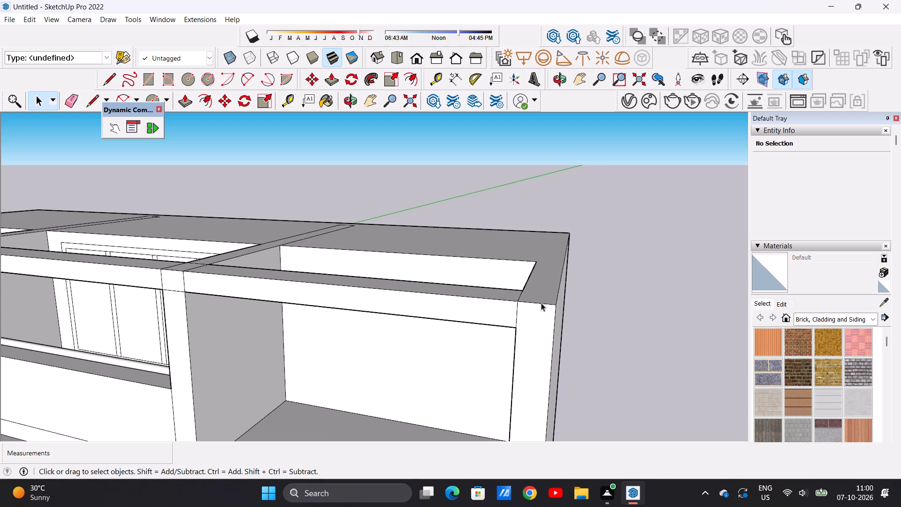
scroll(542, 302, "down", 3)
scroll(385, 281, "up", 5)
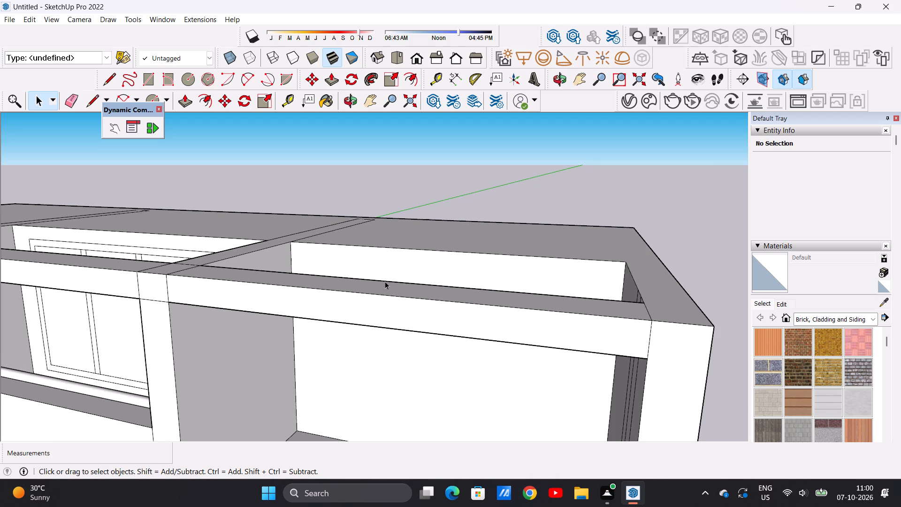
middle_click_drag(385, 281, 367, 358)
scroll(428, 286, "up", 3)
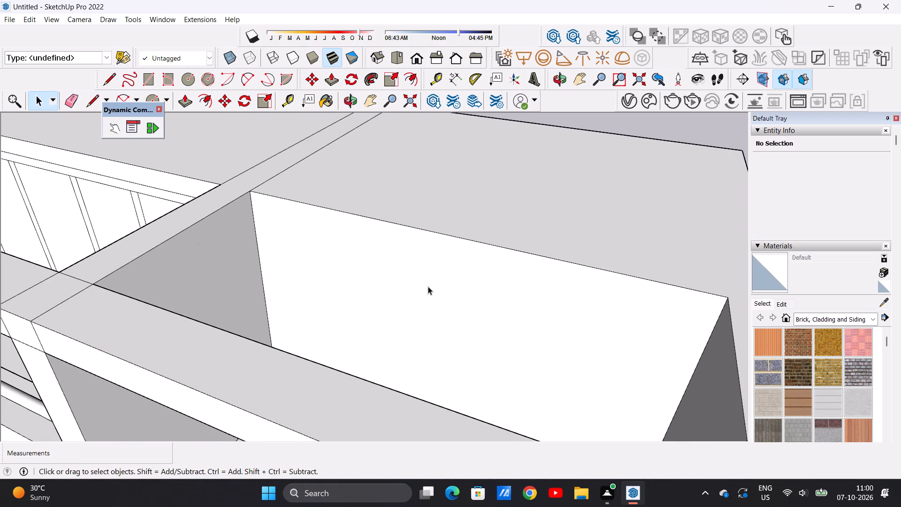
key("p")
left_click(432, 283)
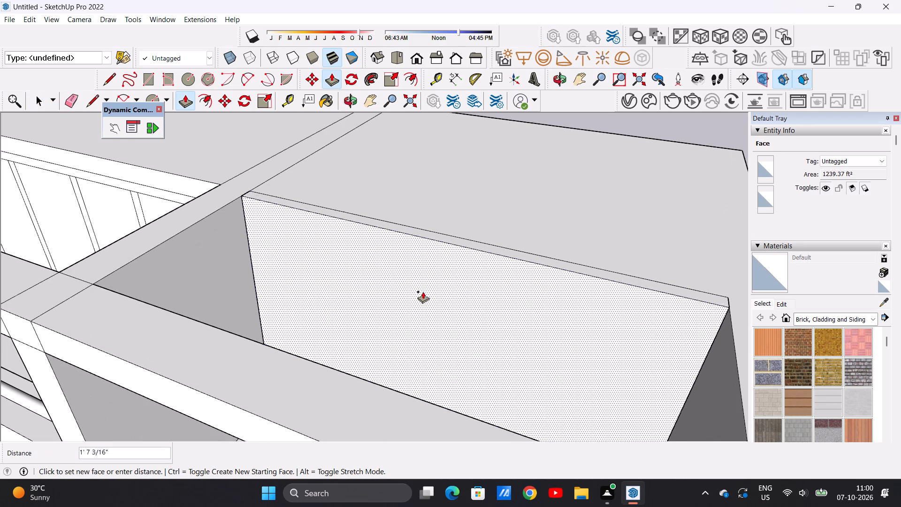
left_click(341, 371)
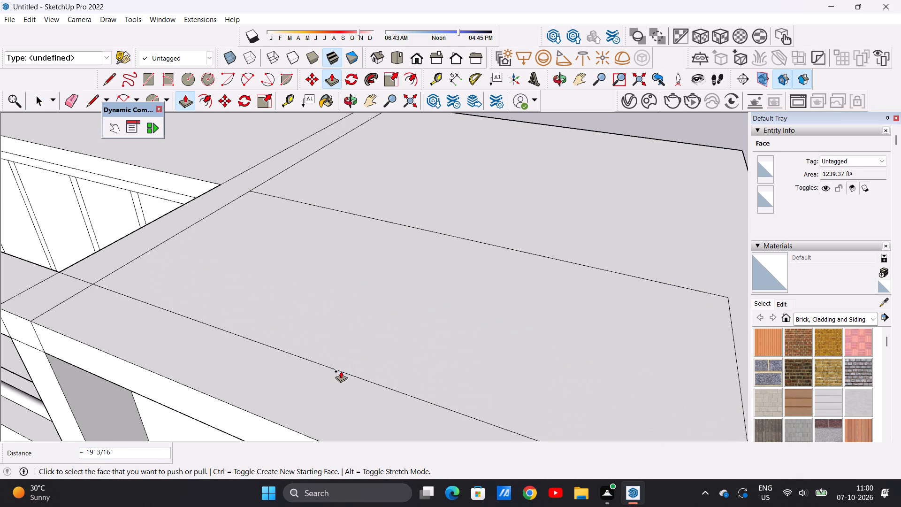
key("space")
Examine the top storey's new beam and filled right bay from the front and above.
scroll(387, 333, "down", 5)
middle_click_drag(345, 371, 408, 259)
scroll(389, 283, "down", 8)
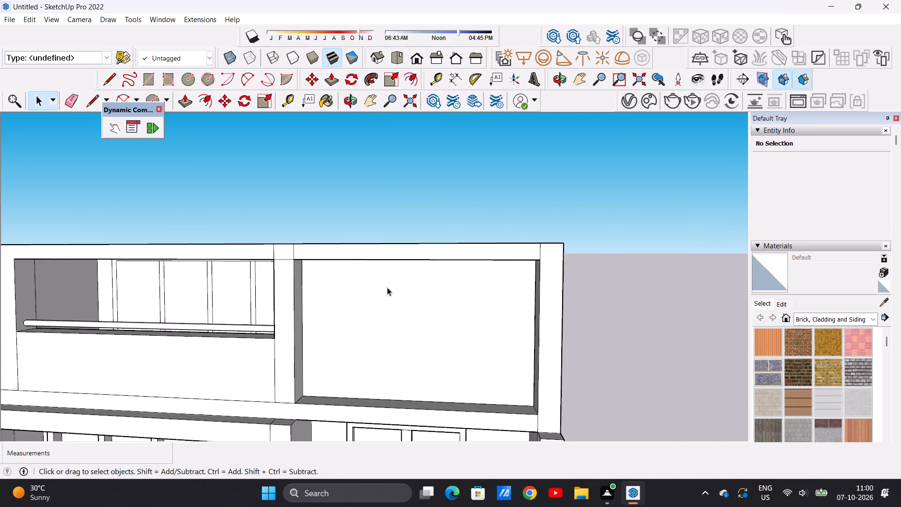
scroll(387, 287, "down", 5)
middle_click_drag(394, 325, 421, 392)
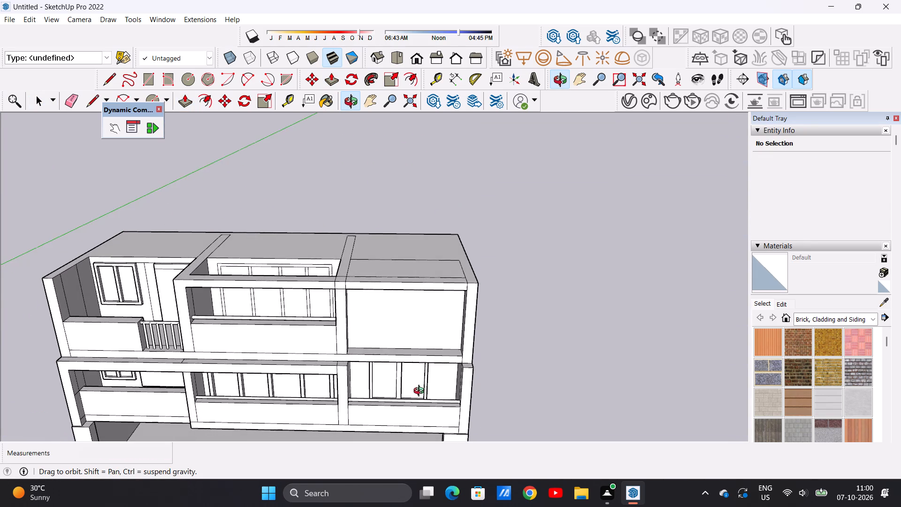
middle_click_drag(421, 392, 383, 408)
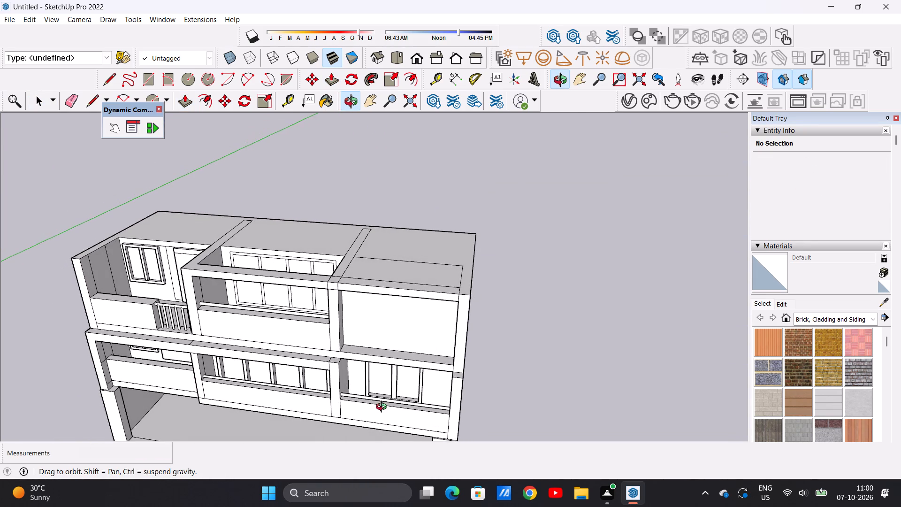
middle_click_drag(383, 408, 383, 408)
middle_click(383, 408)
scroll(391, 340, "up", 6)
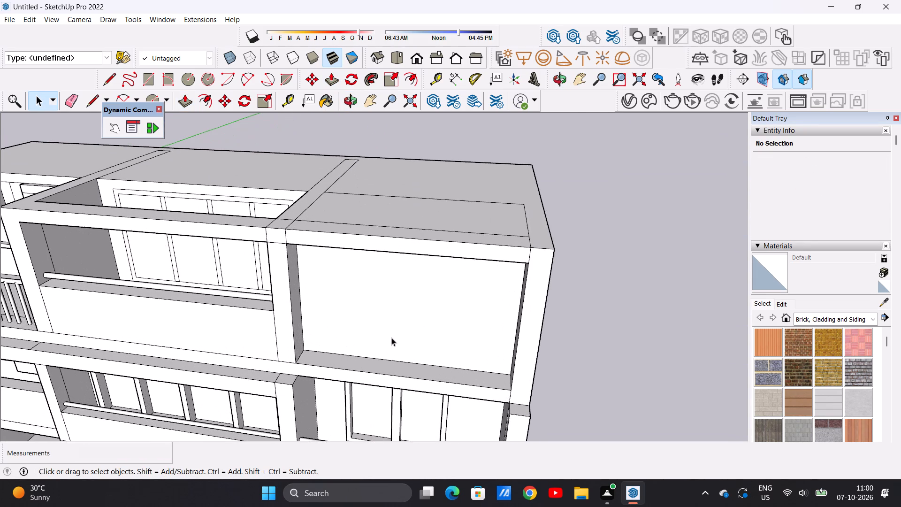
scroll(391, 338, "down", 1)
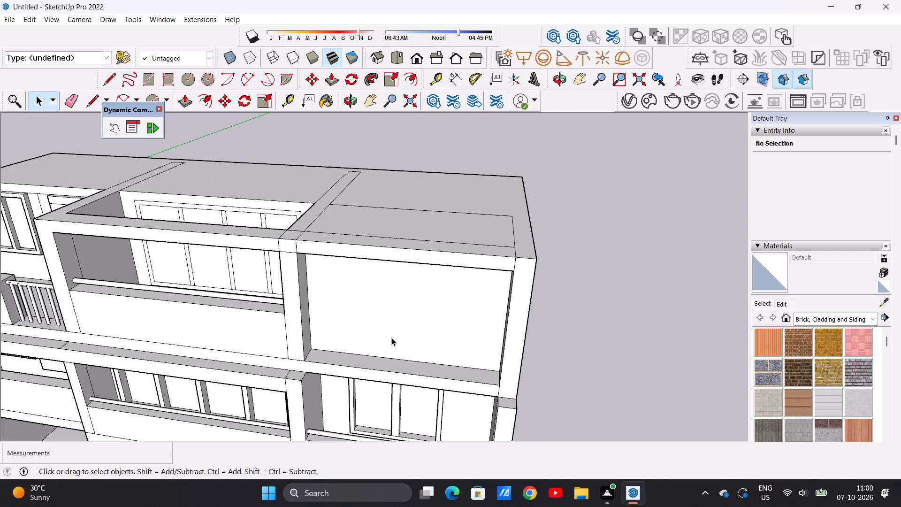
scroll(391, 338, "down", 3)
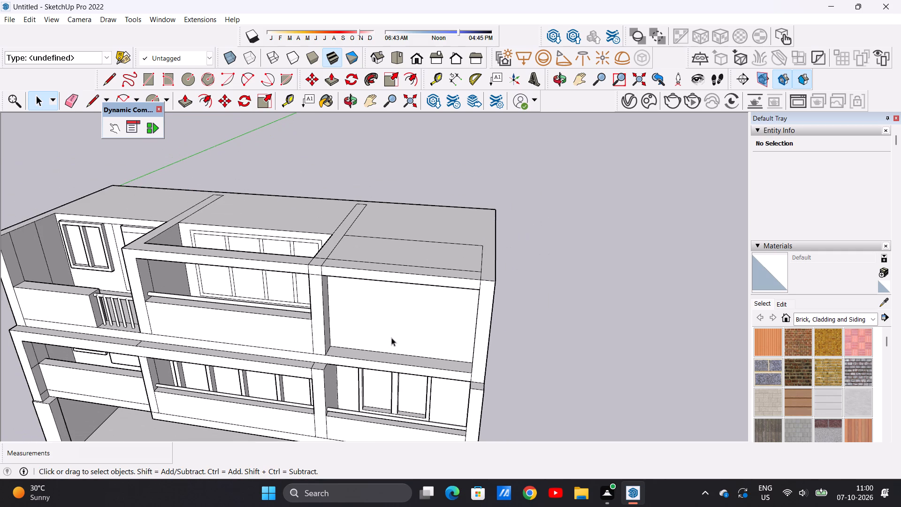
scroll(391, 338, "down", 2)
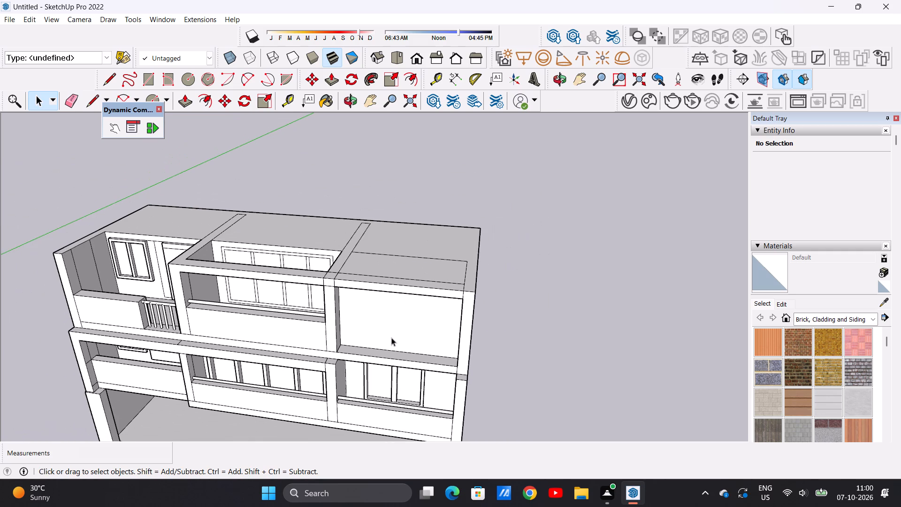
Erase the leftover edges where the top beam crosses the column between the top storey's middle and right bays.
middle_click_drag(369, 312, 411, 219)
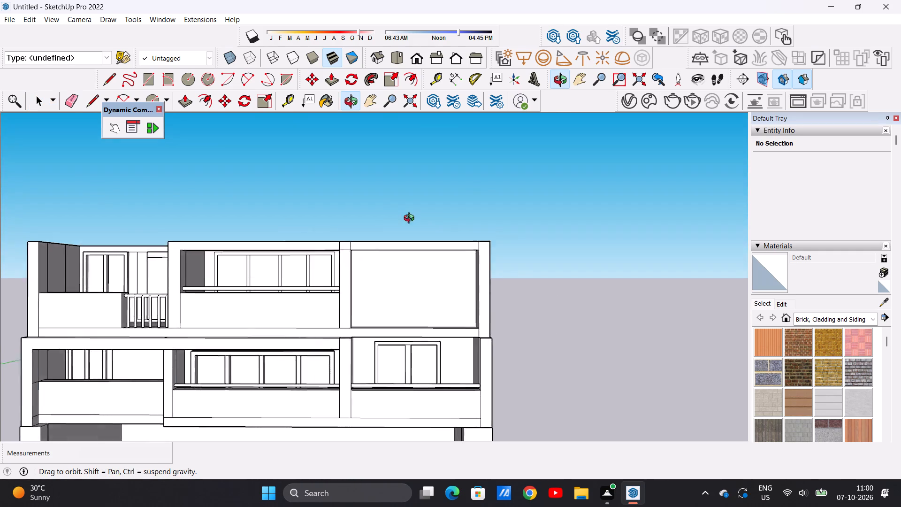
middle_click_drag(411, 219, 418, 231)
scroll(364, 247, "up", 14)
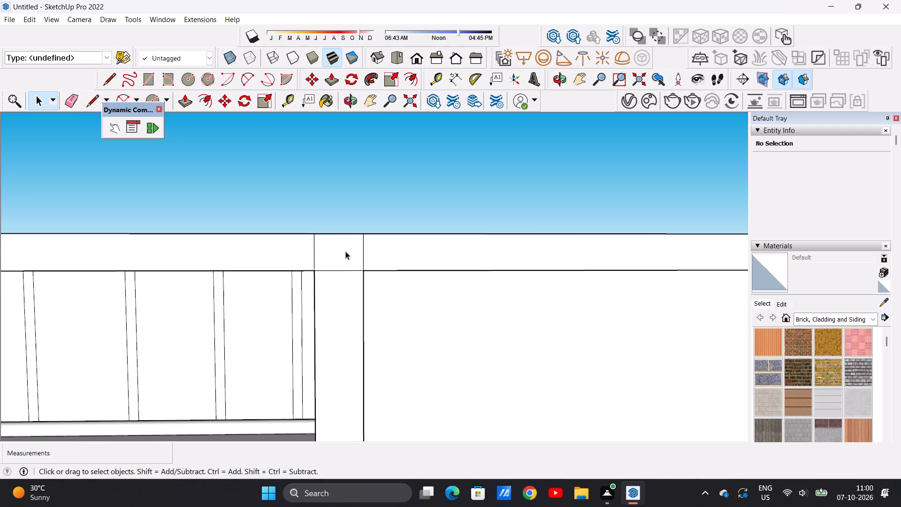
key("e")
left_click_drag(312, 252, 327, 249)
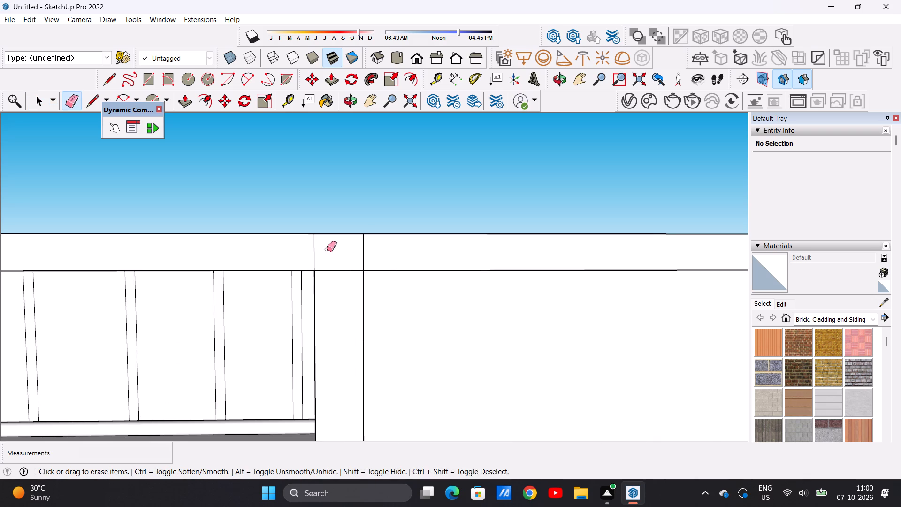
left_click_drag(327, 249, 326, 250)
left_click_drag(351, 247, 362, 247)
scroll(327, 264, "down", 12)
scroll(332, 273, "up", 5)
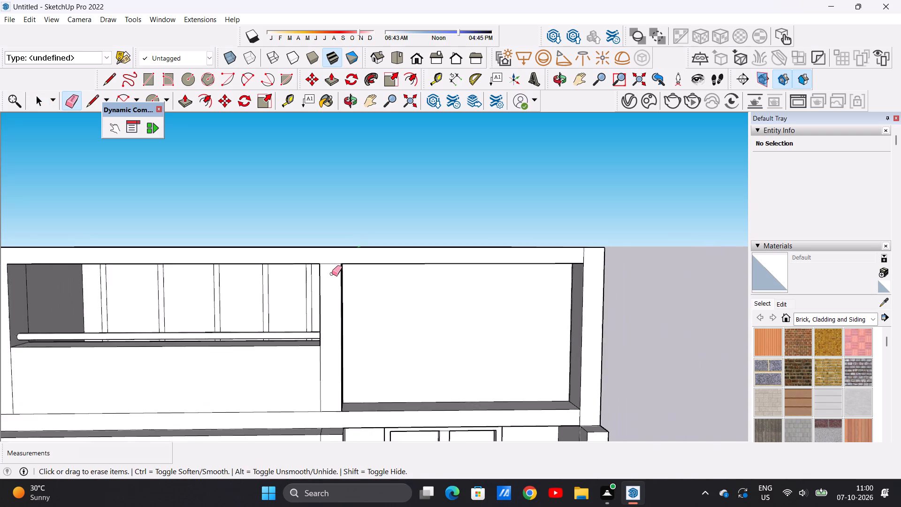
scroll(332, 274, "up", 4)
left_click_drag(330, 252, 330, 268)
Examine the cleaned-up beam and column junction and the facade's bays from the front and the side.
scroll(325, 293, "down", 1)
scroll(325, 294, "up", 1)
scroll(325, 294, "down", 19)
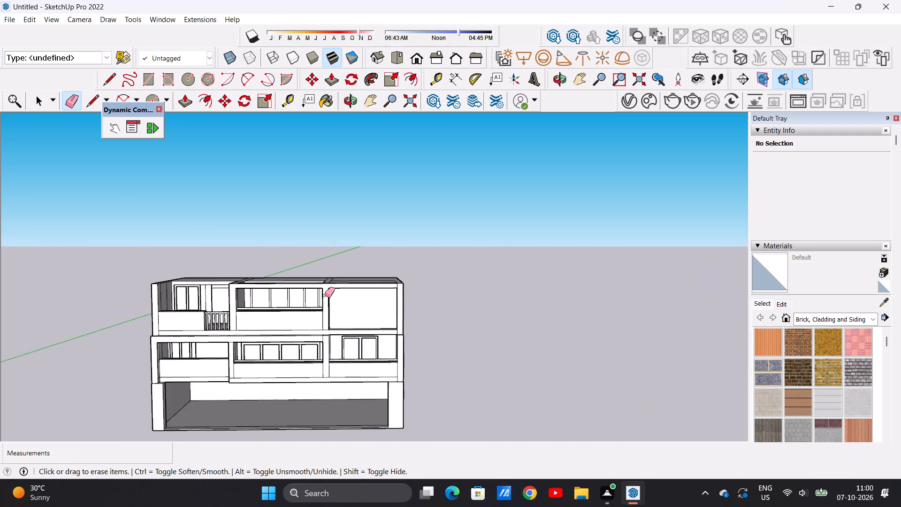
scroll(326, 337, "up", 10)
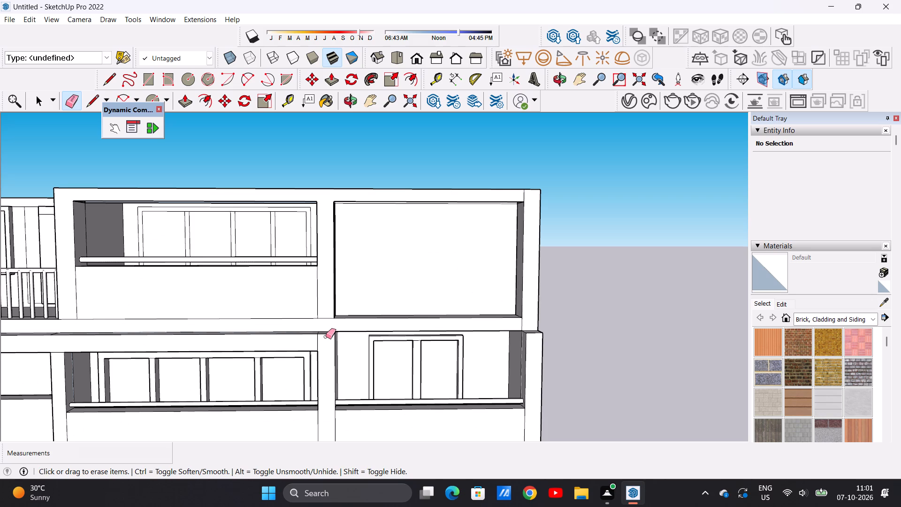
scroll(335, 307, "down", 8)
middle_click_drag(315, 298, 356, 315)
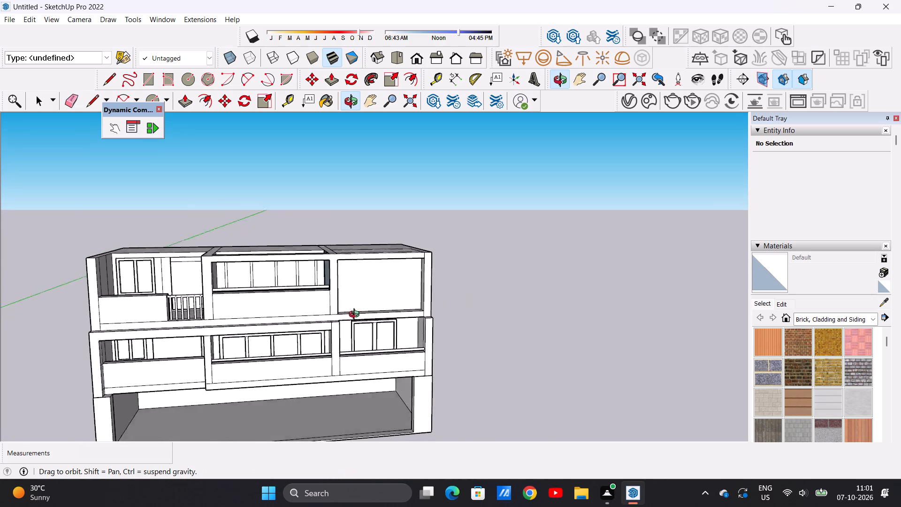
middle_click_drag(356, 315, 426, 336)
scroll(337, 330, "up", 7)
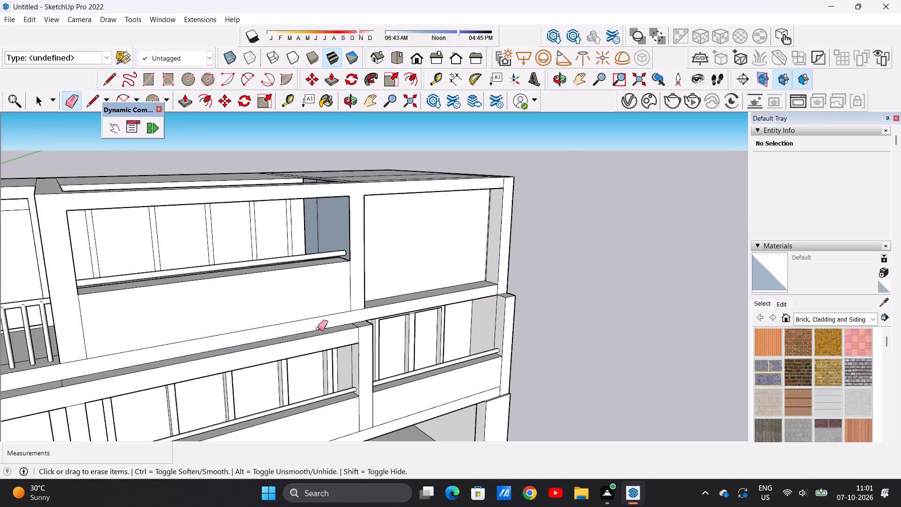
scroll(318, 328, "up", 3)
scroll(326, 320, "down", 8)
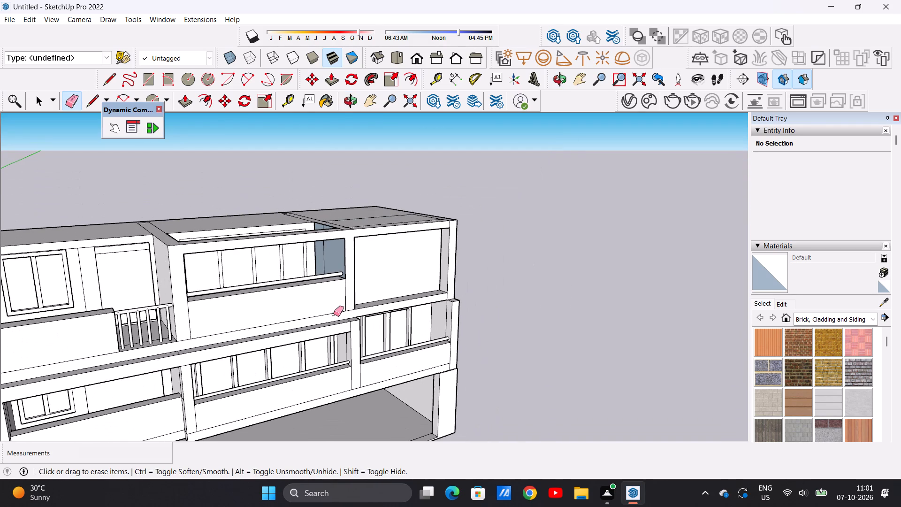
key("space")
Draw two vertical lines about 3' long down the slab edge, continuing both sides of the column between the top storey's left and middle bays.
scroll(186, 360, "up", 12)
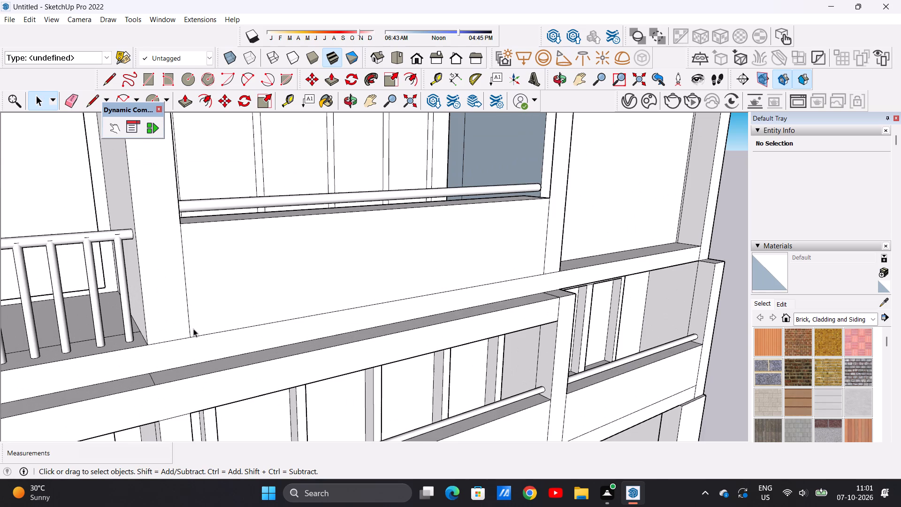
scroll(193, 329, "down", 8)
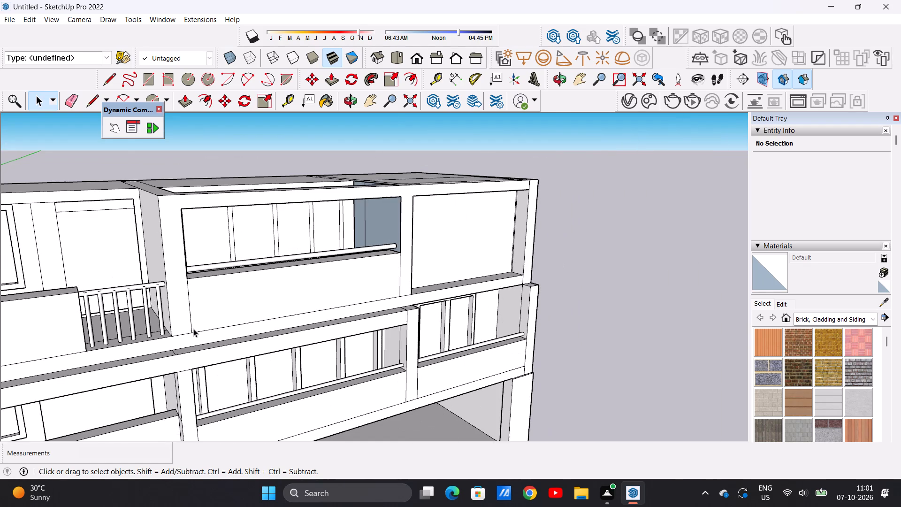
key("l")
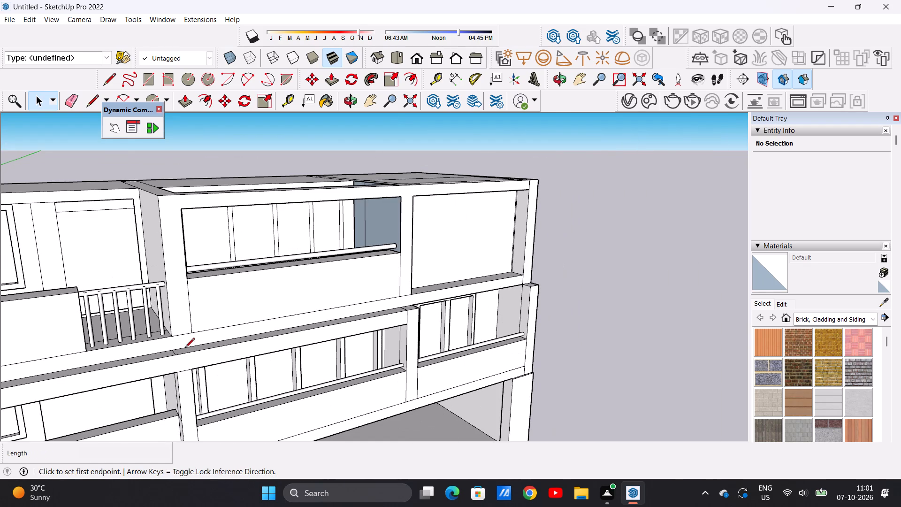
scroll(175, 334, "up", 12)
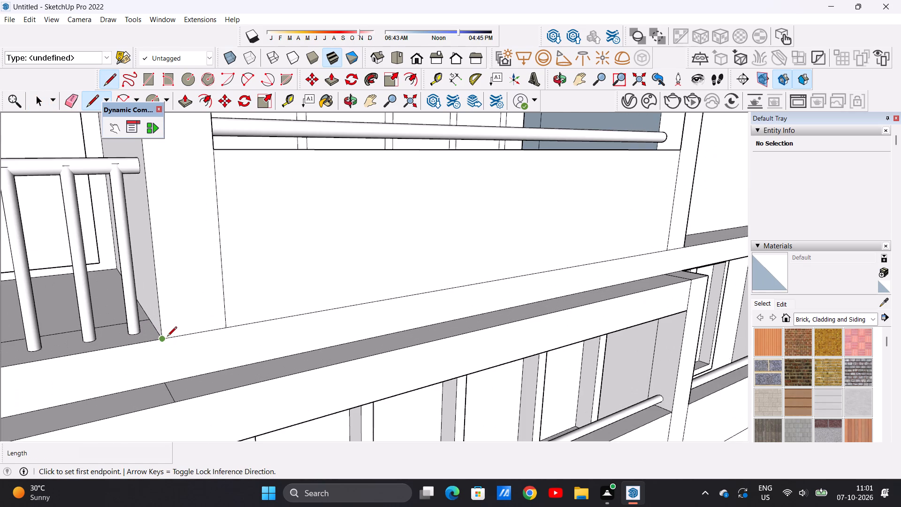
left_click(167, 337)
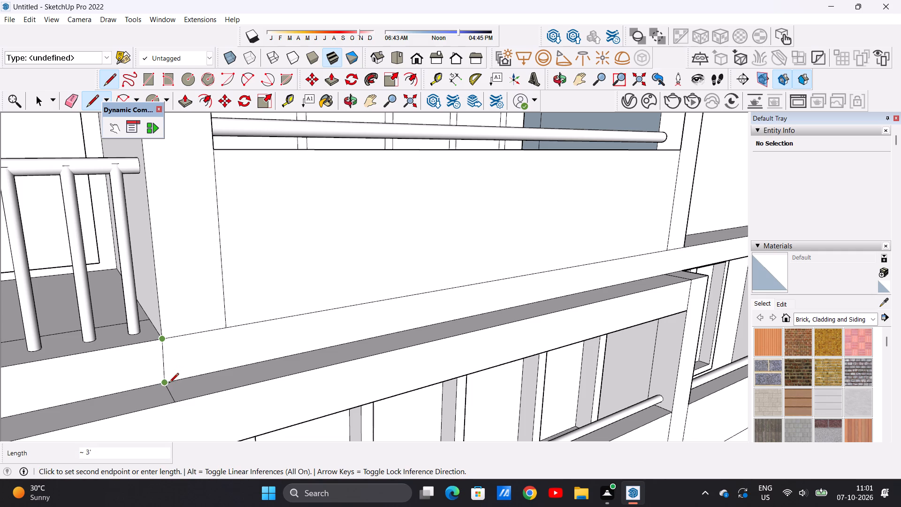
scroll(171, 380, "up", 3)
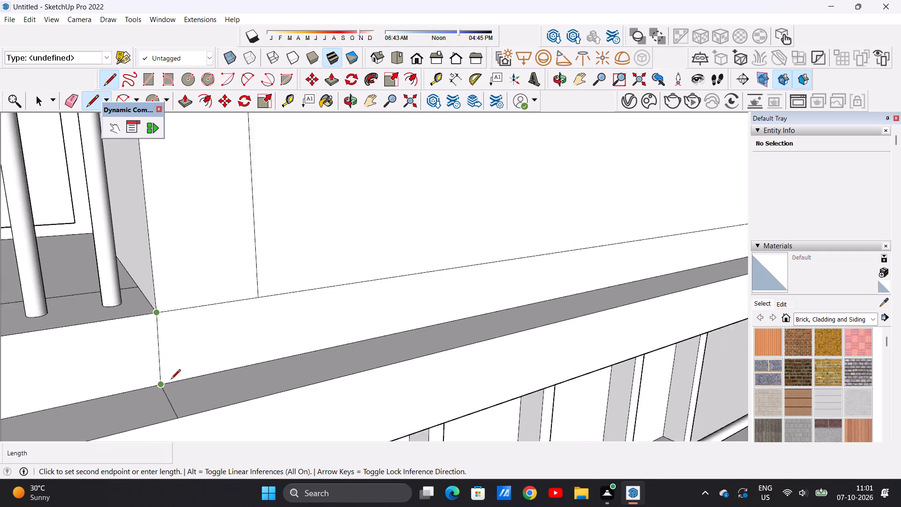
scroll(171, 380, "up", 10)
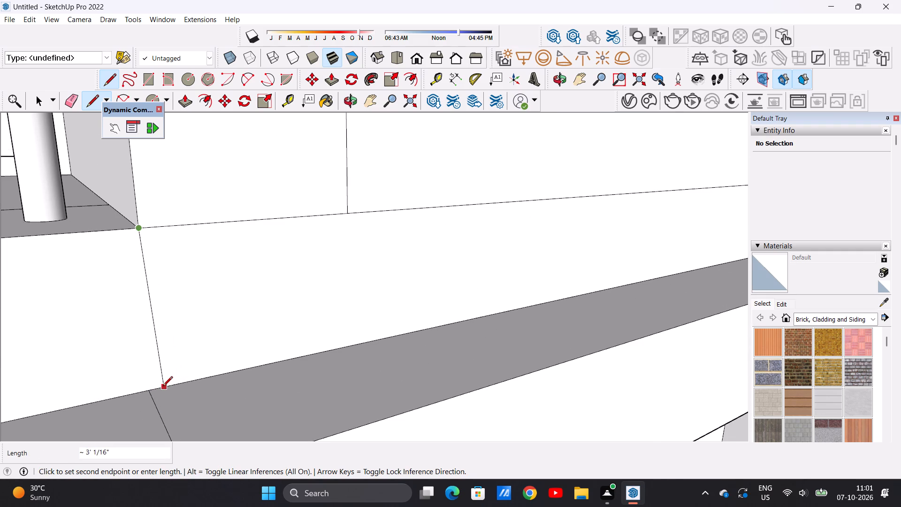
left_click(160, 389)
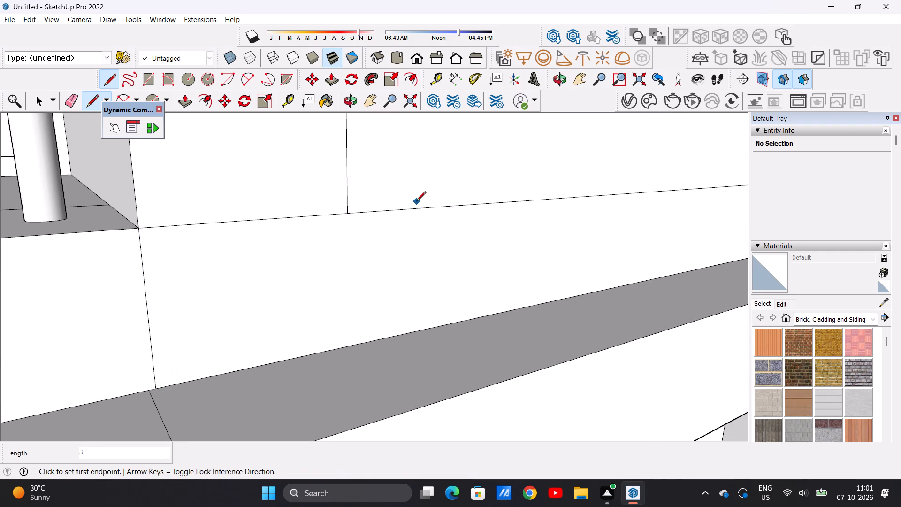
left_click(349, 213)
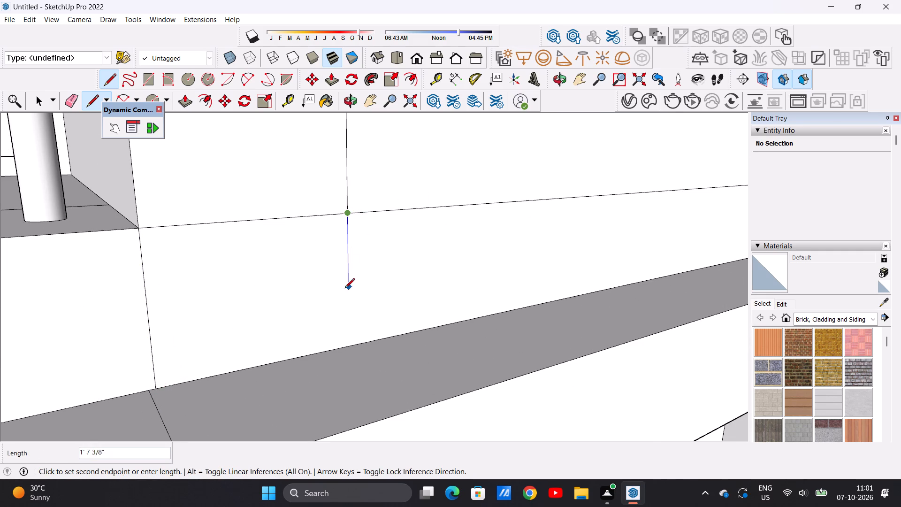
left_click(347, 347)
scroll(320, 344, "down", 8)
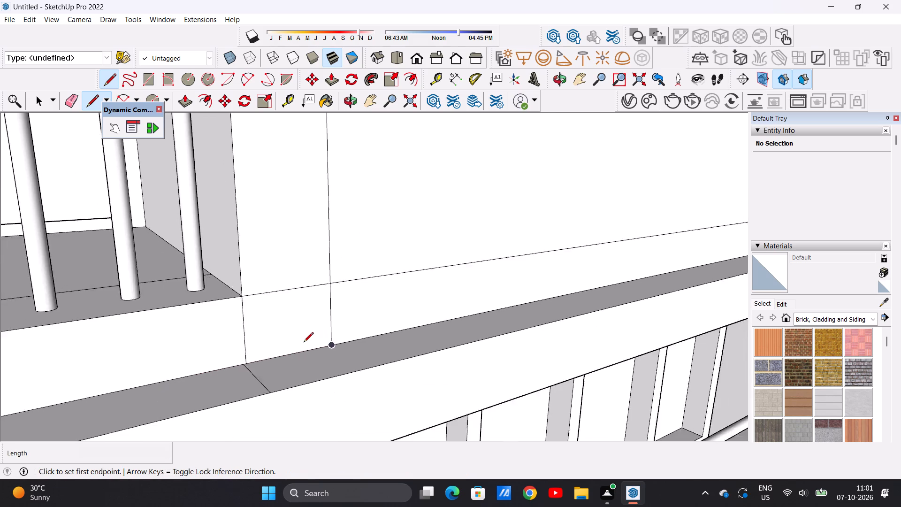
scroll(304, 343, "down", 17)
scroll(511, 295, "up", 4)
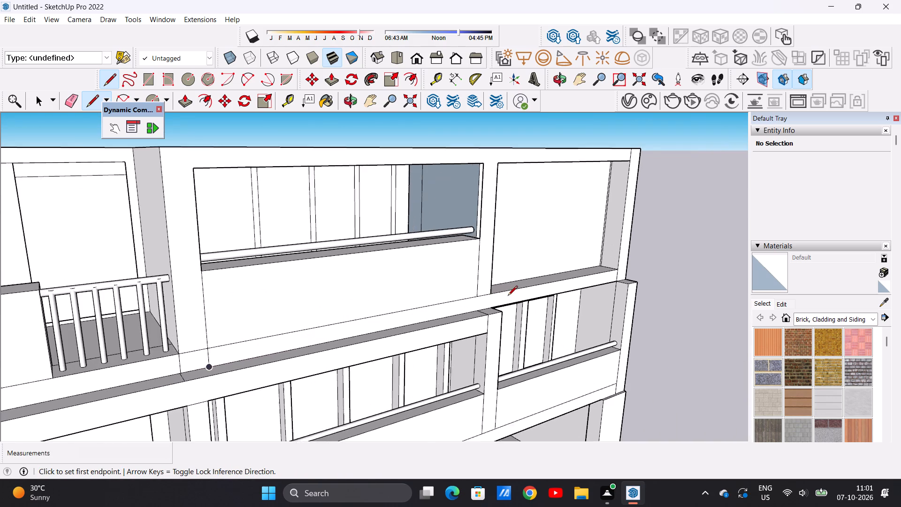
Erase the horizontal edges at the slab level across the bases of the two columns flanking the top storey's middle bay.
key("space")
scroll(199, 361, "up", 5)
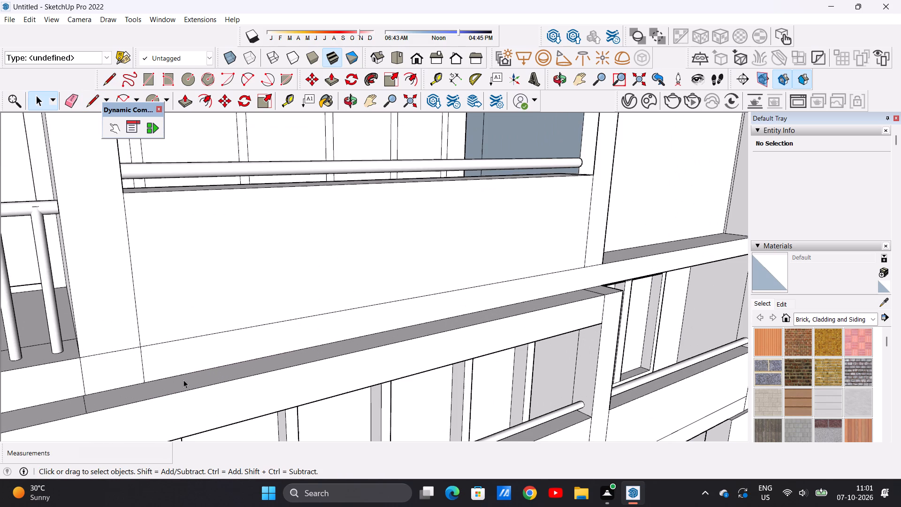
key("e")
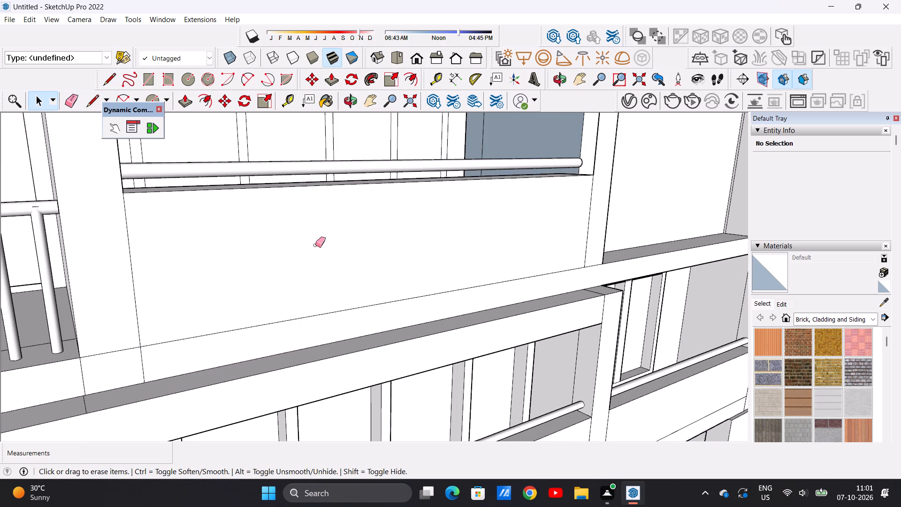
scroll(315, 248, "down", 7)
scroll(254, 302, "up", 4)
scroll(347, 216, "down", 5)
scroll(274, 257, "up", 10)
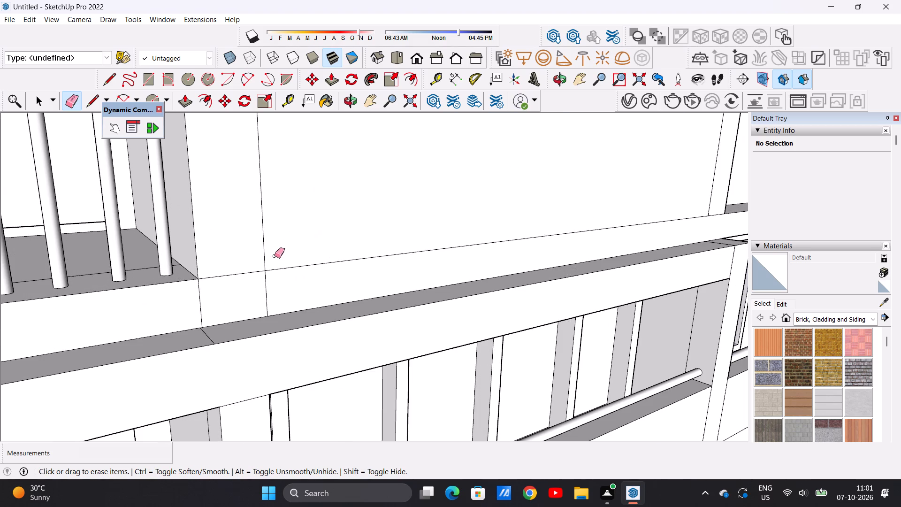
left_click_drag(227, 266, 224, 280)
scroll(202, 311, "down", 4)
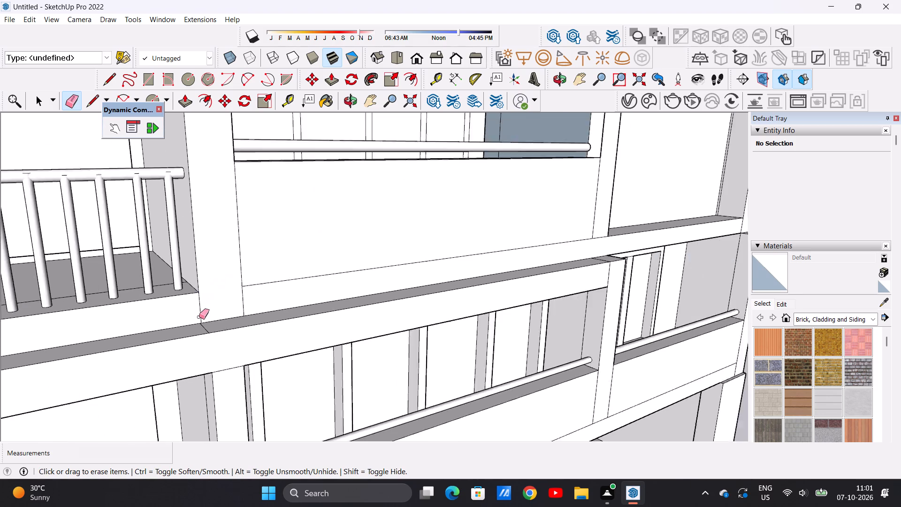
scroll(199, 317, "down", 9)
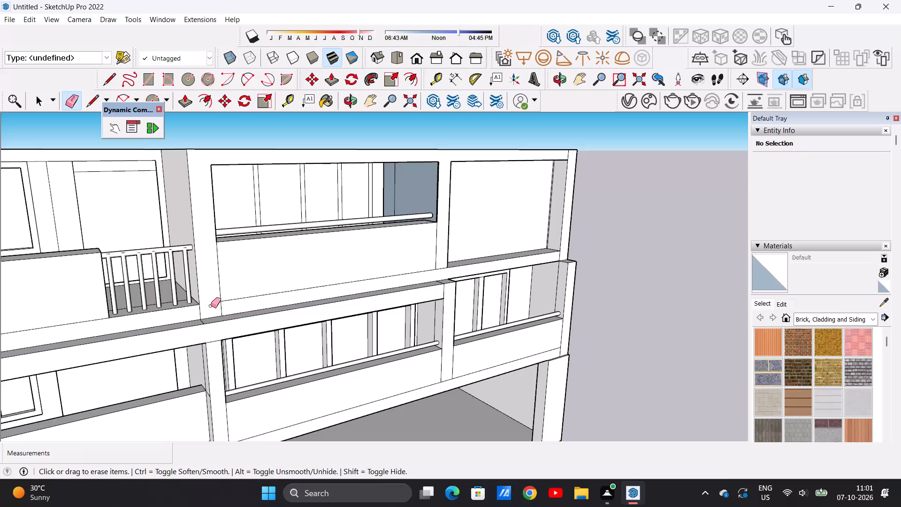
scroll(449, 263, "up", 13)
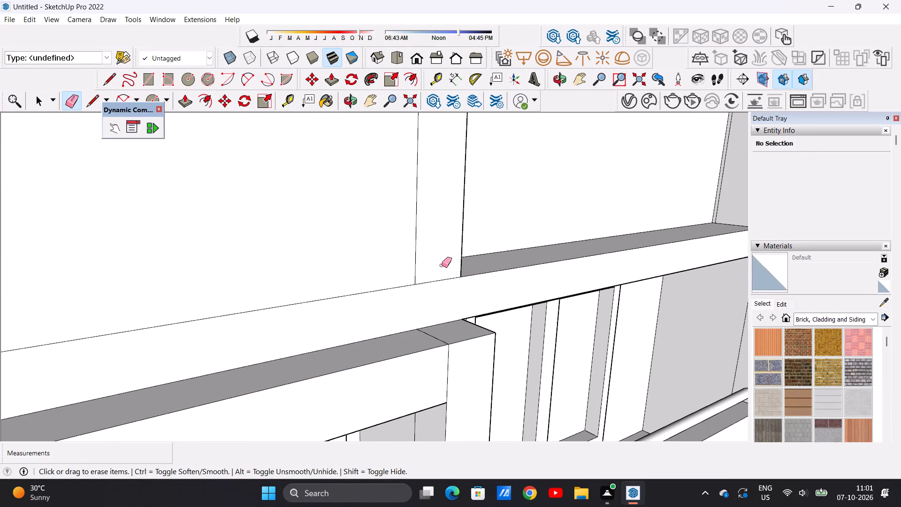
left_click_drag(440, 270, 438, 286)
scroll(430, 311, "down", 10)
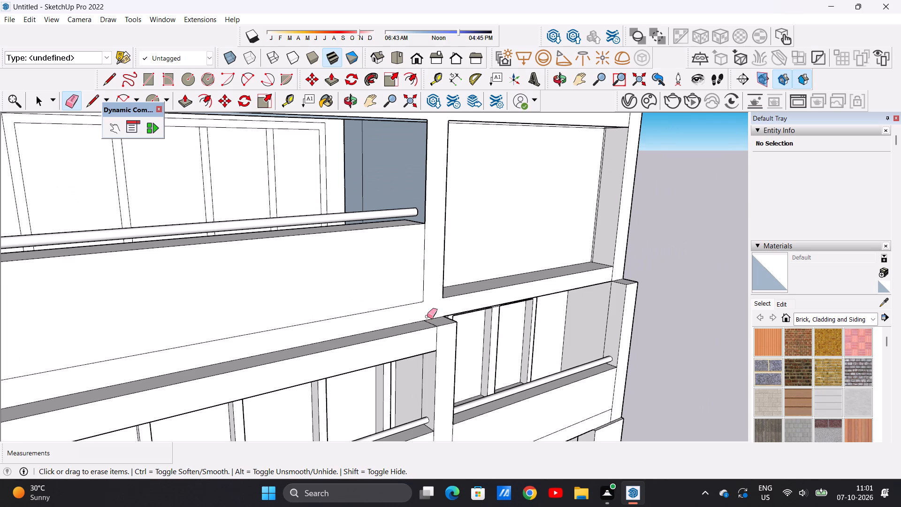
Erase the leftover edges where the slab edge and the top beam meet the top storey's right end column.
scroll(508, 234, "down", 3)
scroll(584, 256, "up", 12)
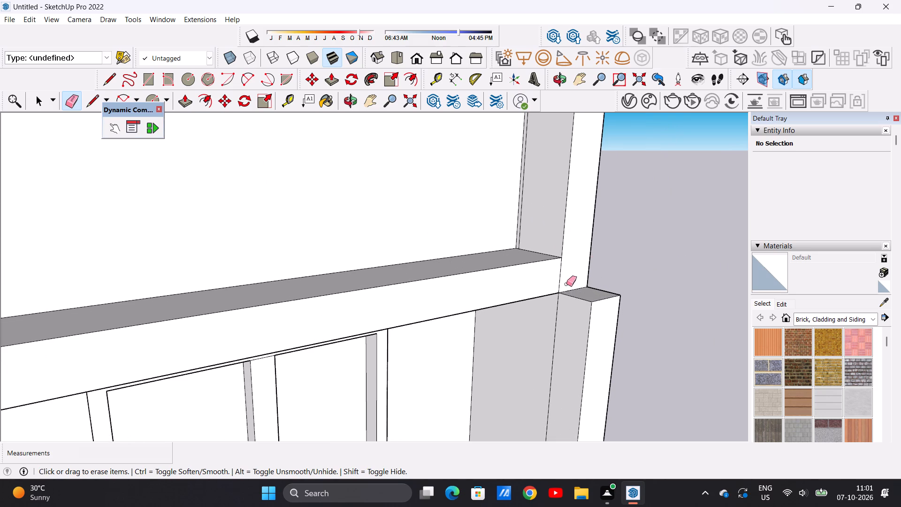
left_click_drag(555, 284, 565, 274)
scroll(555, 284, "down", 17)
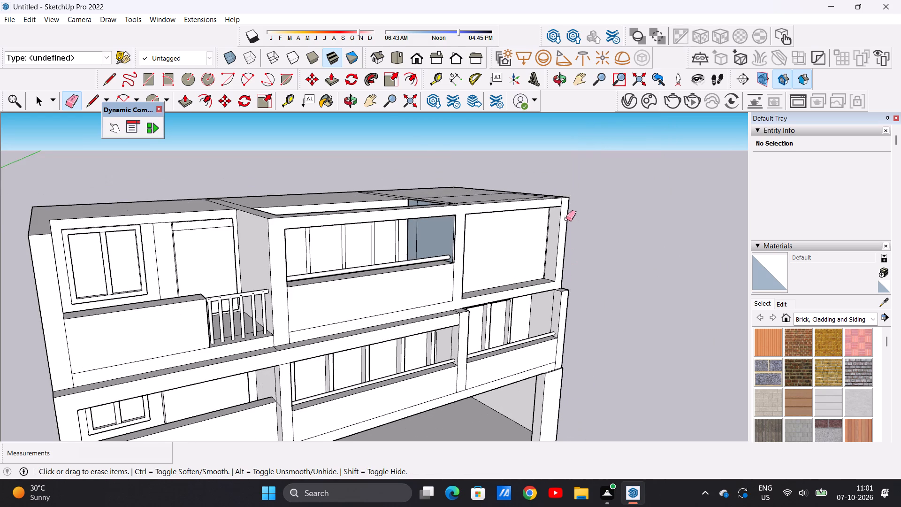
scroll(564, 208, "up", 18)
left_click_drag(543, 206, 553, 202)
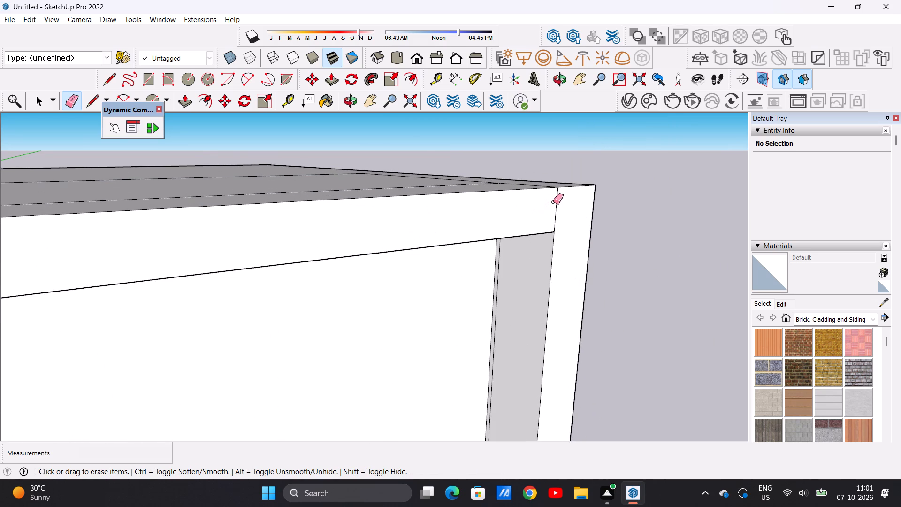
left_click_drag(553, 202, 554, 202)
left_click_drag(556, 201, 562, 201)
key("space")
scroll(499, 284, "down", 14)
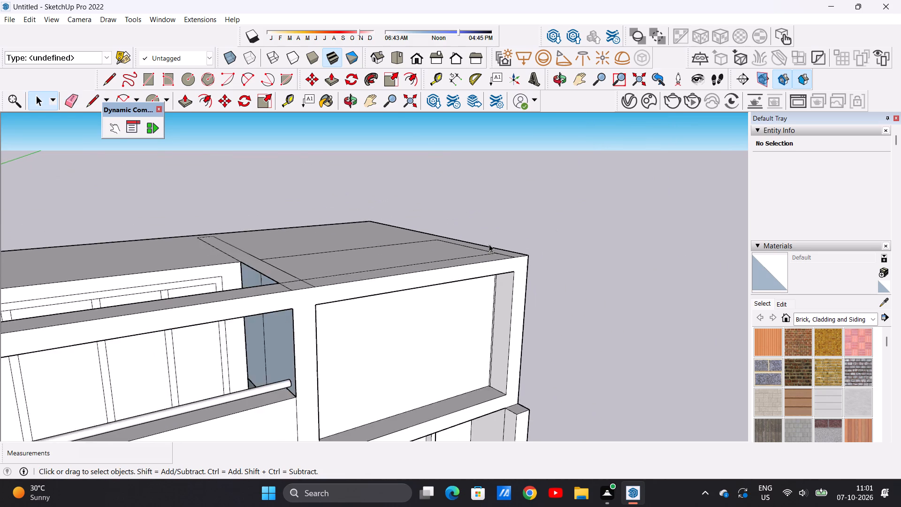
Undo the recent top-storey edits back to before the middle bay's parapet, handrail, top beam and the filled right bay were built.
scroll(489, 244, "down", 5)
scroll(443, 240, "down", 6)
scroll(444, 306, "up", 6)
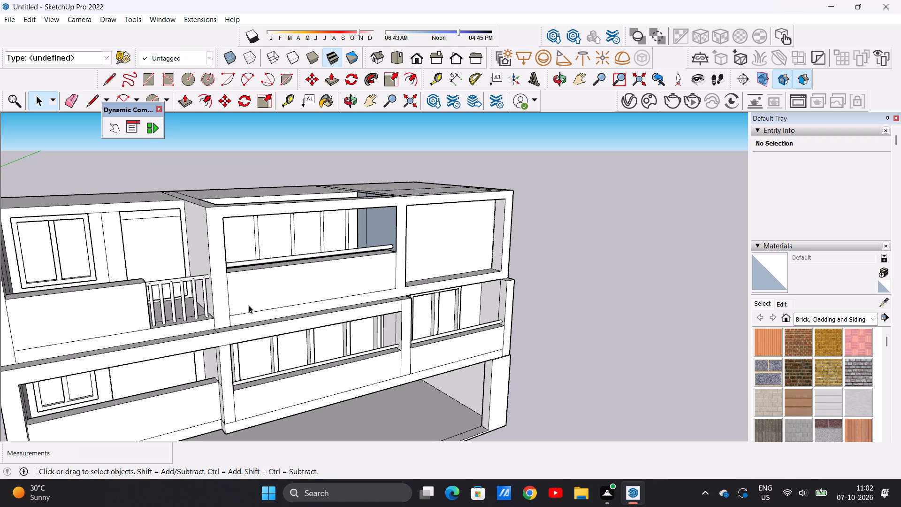
scroll(396, 220, "up", 7)
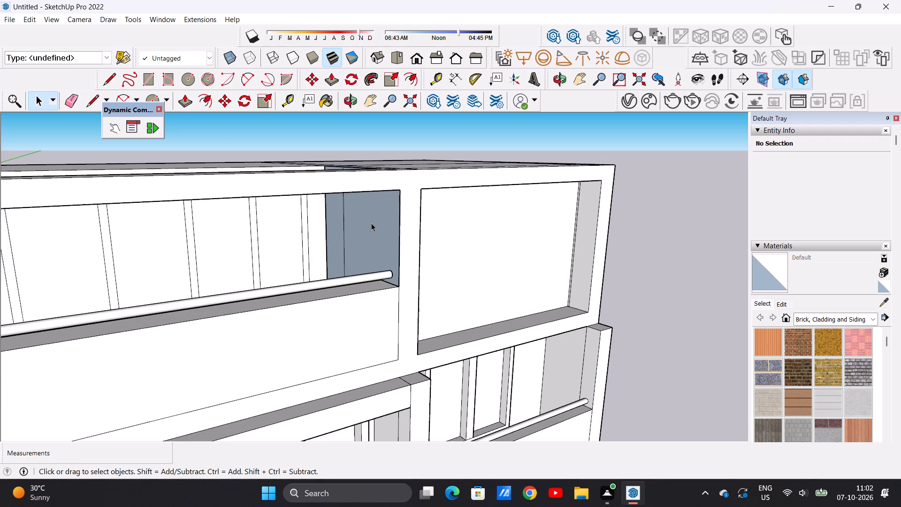
middle_click_drag(372, 189, 347, 253)
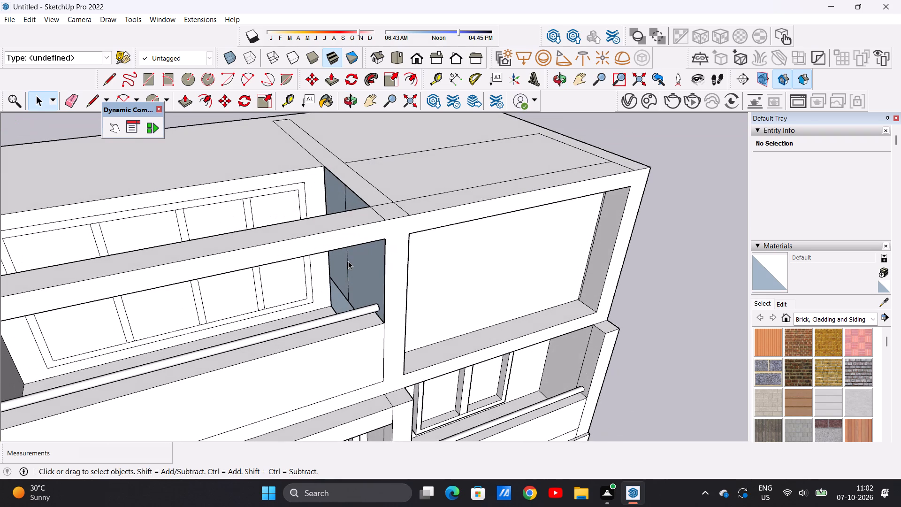
key("ctrl+z")
key("ctrl+z")
key("ctrl+z")
key("ctrl+z")
key("ctrl+z")
key("ctrl+z")
key("ctrl+z")
key("ctrl+z")
key("ctrl+z")
key("ctrl+z")
key("ctrl+z")
key("ctrl+z")
key("ctrl+z")
key("ctrl+z")
key("ctrl+z")
key("ctrl+z")
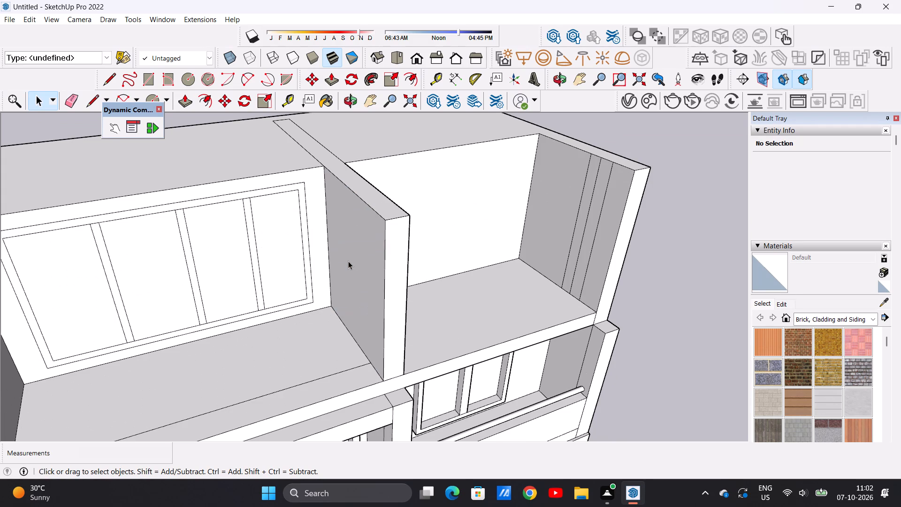
Push/Pull the floor strip along the front of the top storey's middle bay up about 10' 9 11/16" as a parapet.
scroll(348, 261, "down", 10)
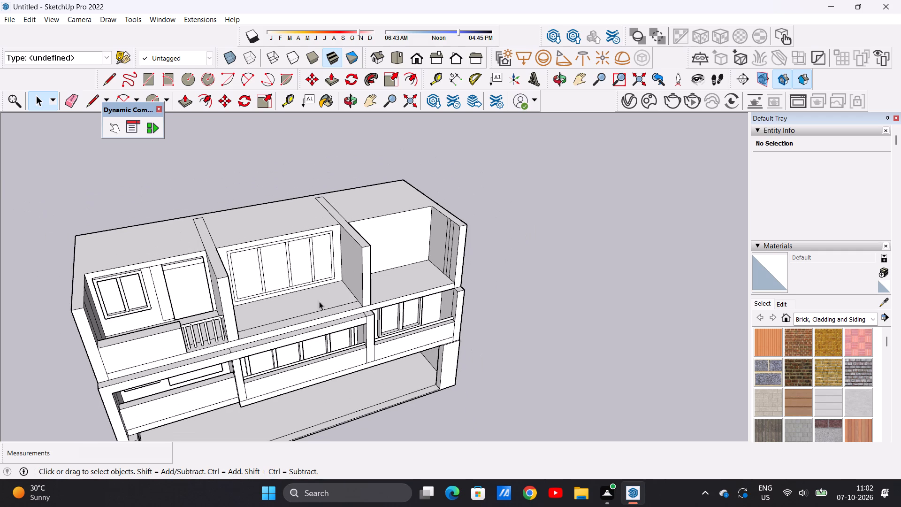
middle_click_drag(311, 307, 269, 221)
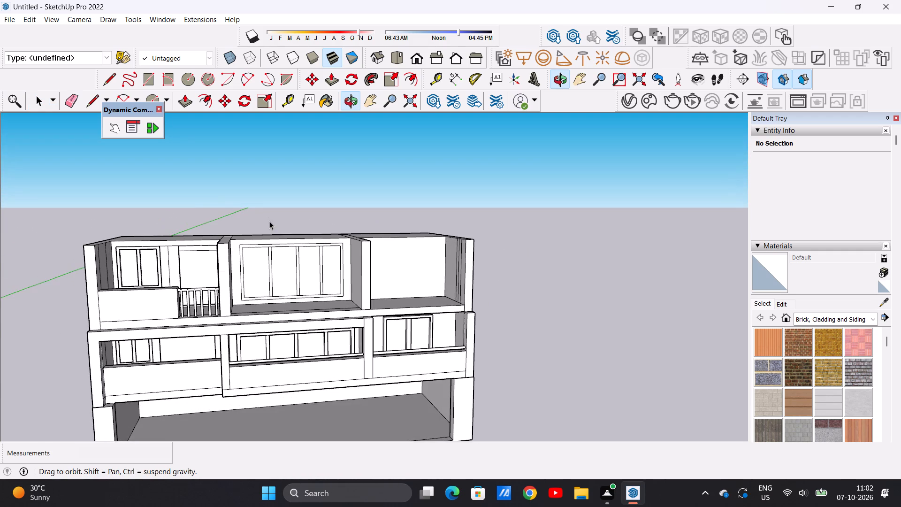
scroll(328, 287, "up", 4)
middle_click_drag(326, 298, 313, 382)
scroll(372, 303, "up", 6)
scroll(372, 303, "down", 7)
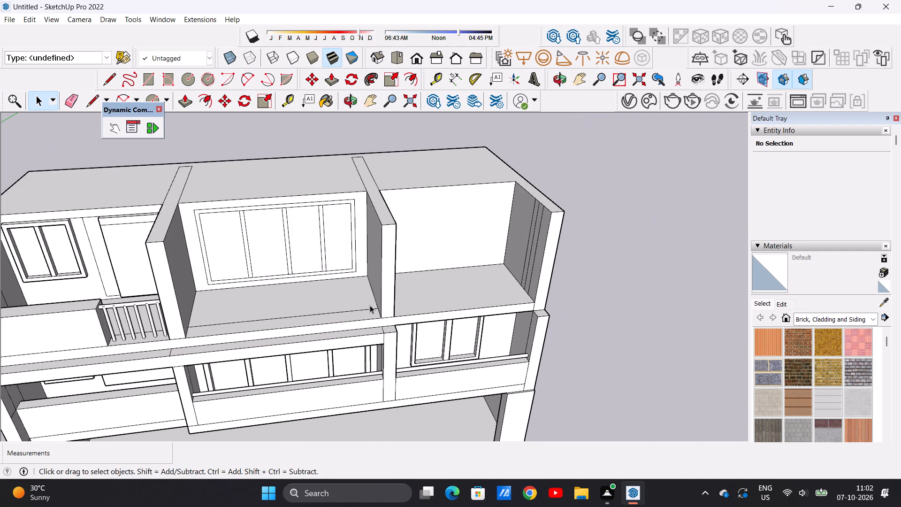
key("p")
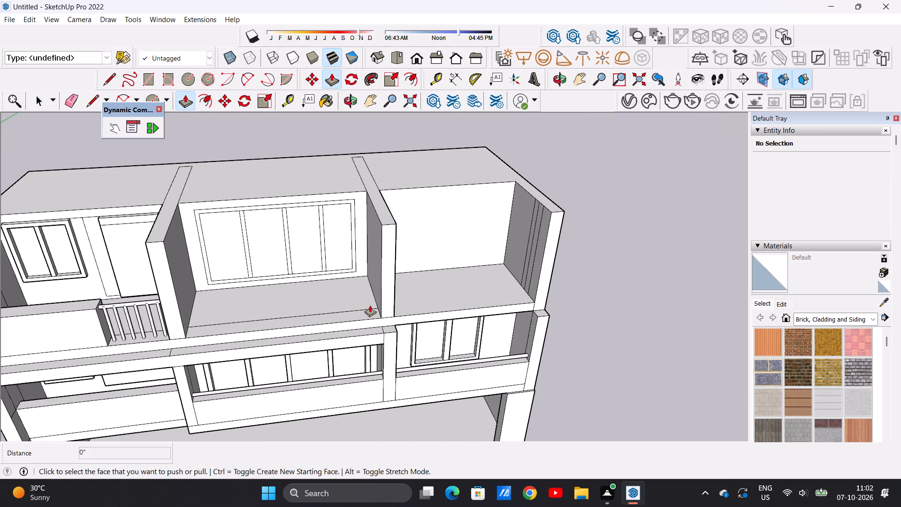
scroll(360, 305, "up", 3)
scroll(370, 333, "down", 1)
scroll(370, 333, "up", 2)
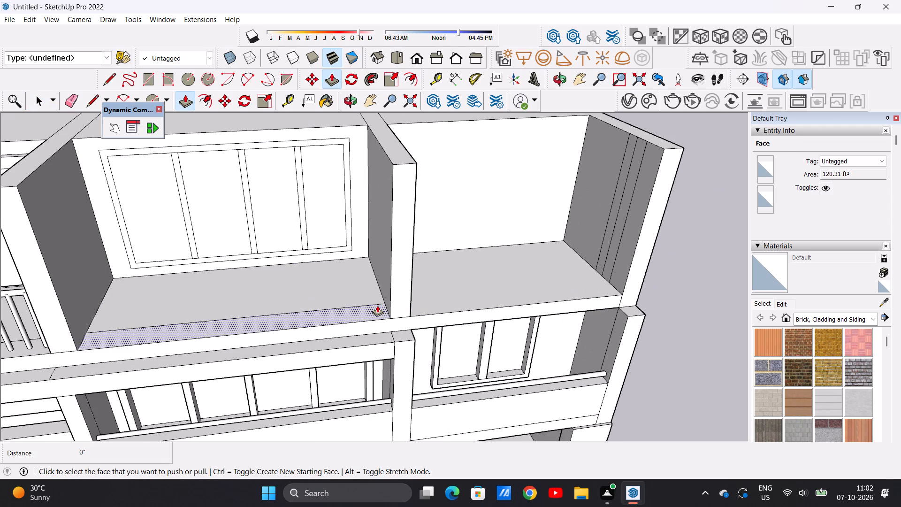
left_click(377, 305)
scroll(377, 287, "down", 3)
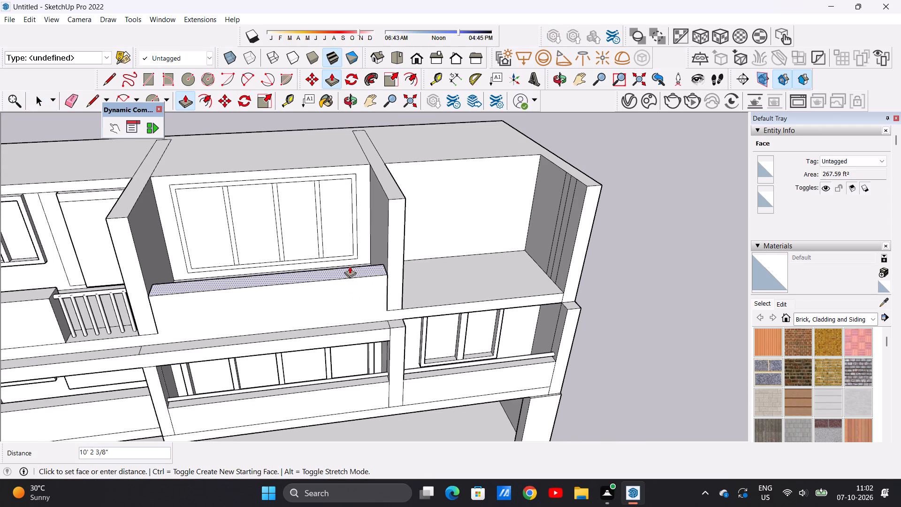
scroll(264, 282, "down", 4)
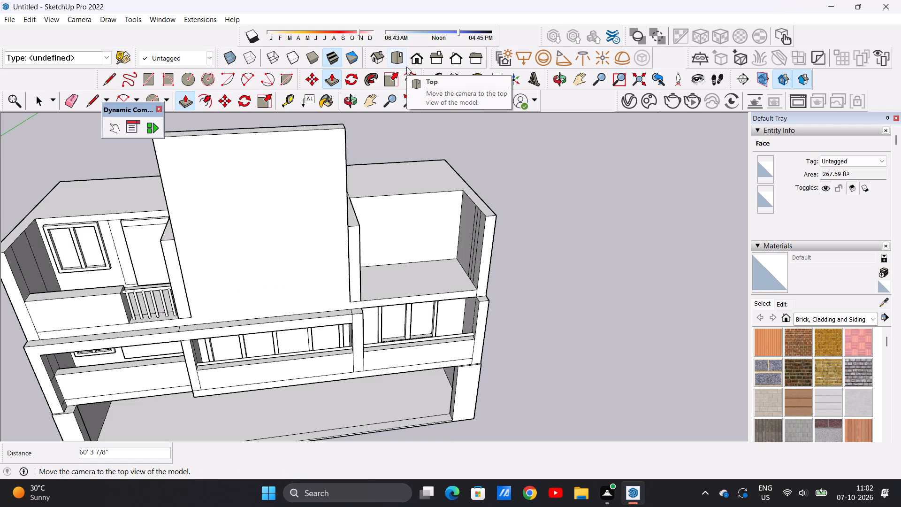
left_click(149, 296)
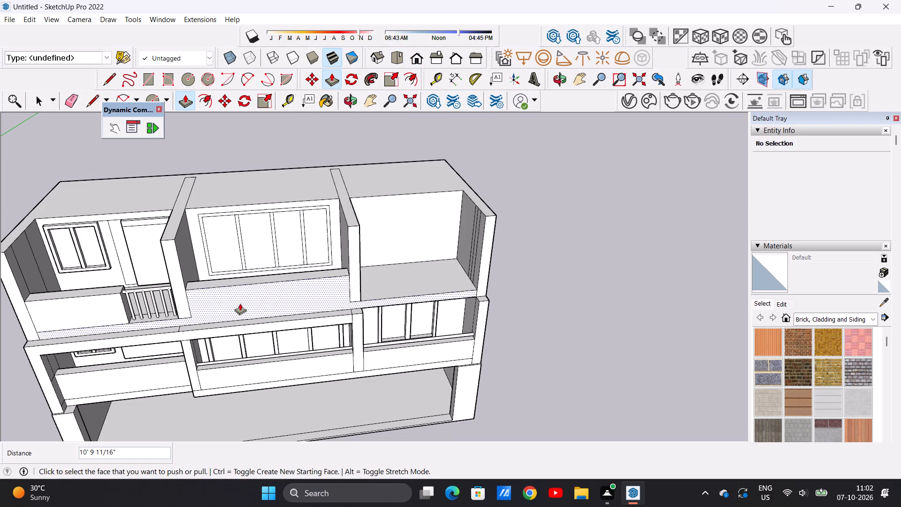
key("space")
Draw a circle of about 6 11/16" radius on the middle bay's right column inner face, just above the parapet.
scroll(267, 296, "down", 4)
middle_click_drag(255, 292, 384, 249)
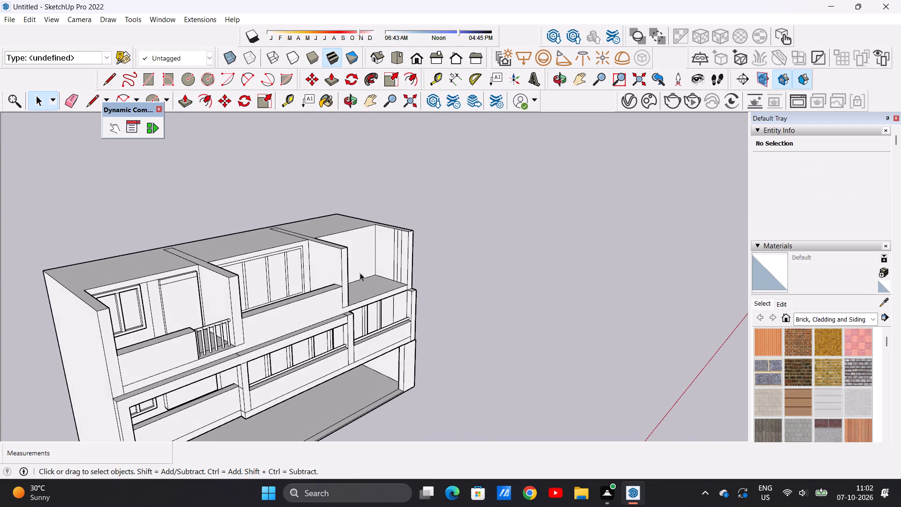
scroll(329, 281, "up", 20)
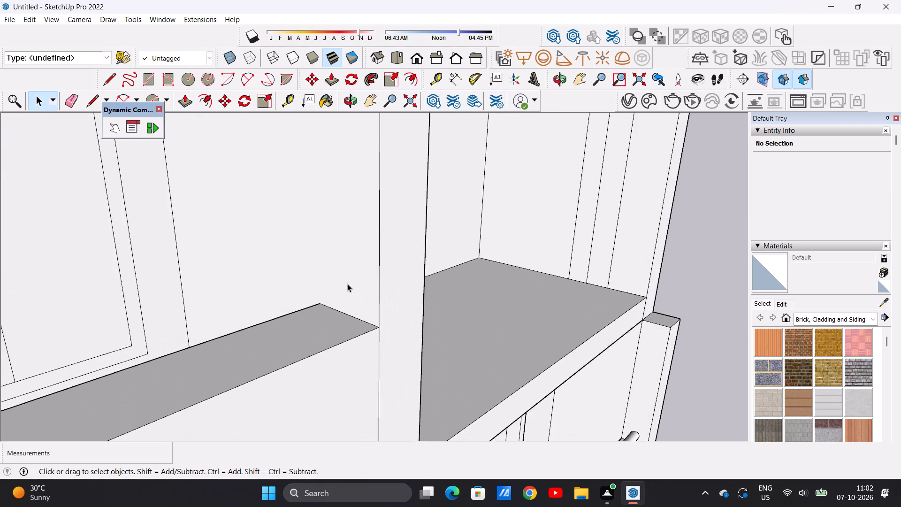
scroll(347, 284, "up", 1)
key("c")
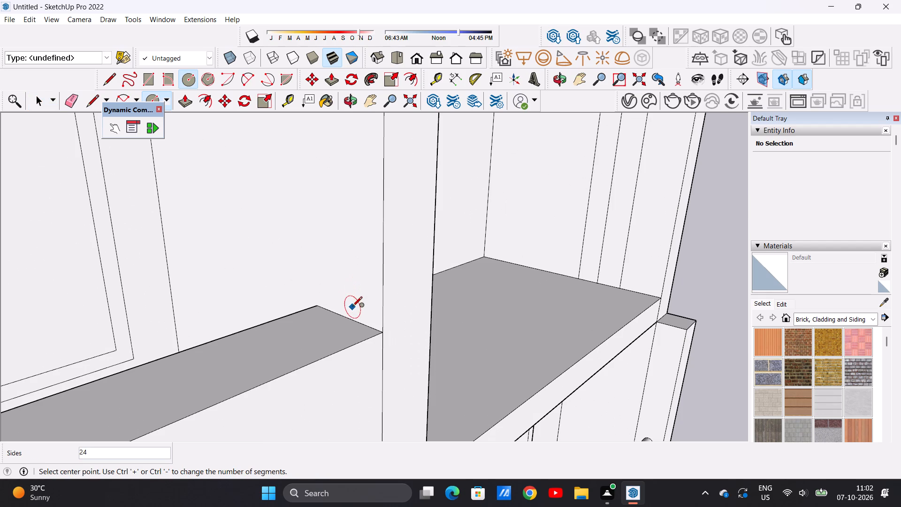
scroll(352, 307, "up", 4)
left_click(346, 287)
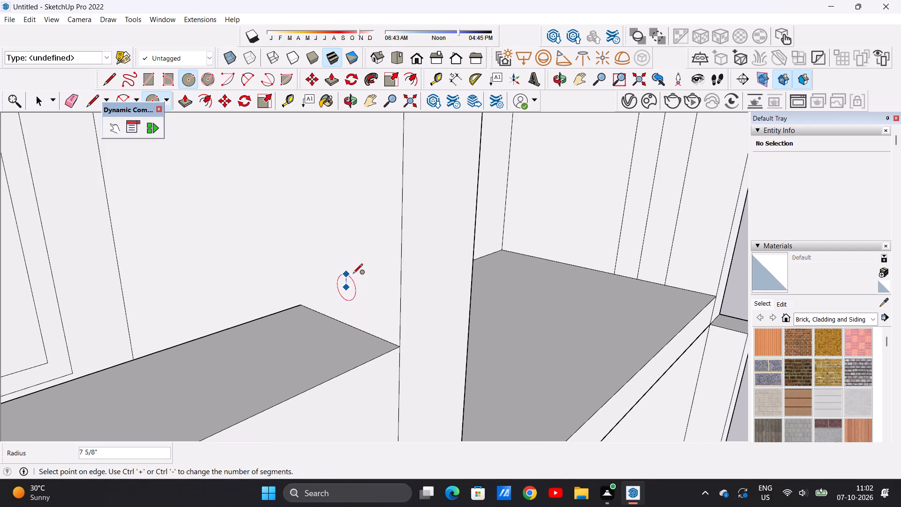
left_click(351, 271)
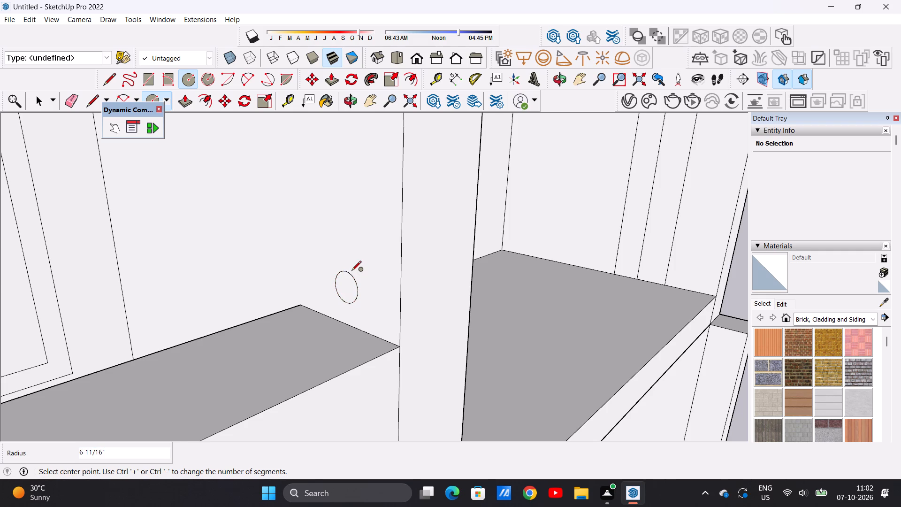
key("space")
Push/Pull the circle about 53' 5 5/8" across the middle bay to the opposite column, forming a round handrail.
key("p")
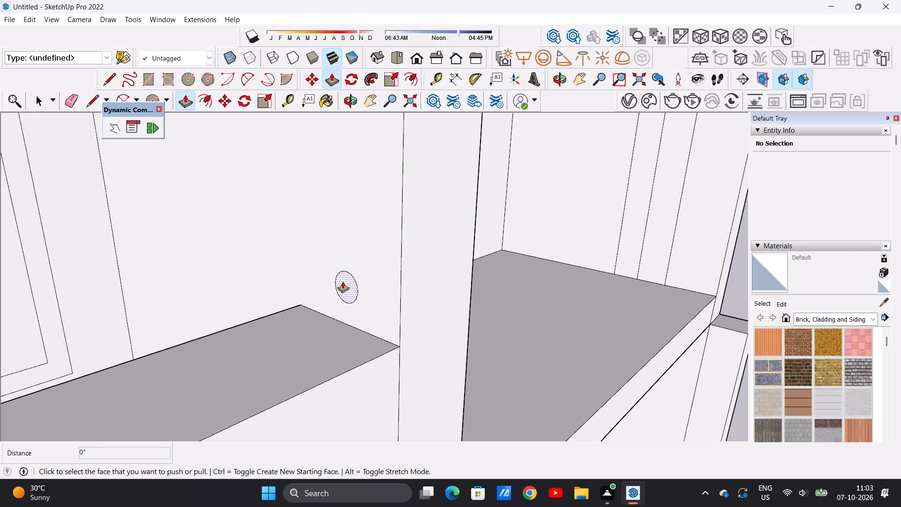
left_click(344, 281)
scroll(273, 298, "down", 6)
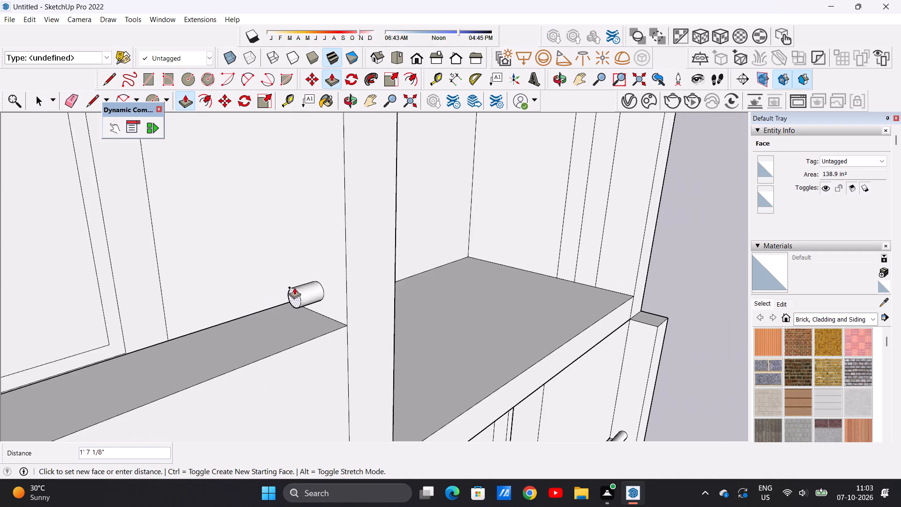
scroll(294, 287, "down", 14)
scroll(219, 296, "down", 14)
middle_click_drag(225, 289, 184, 296)
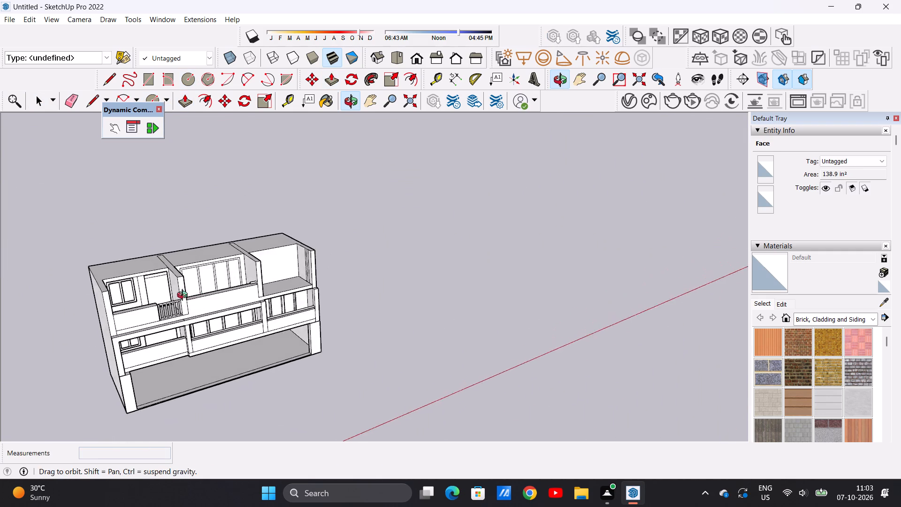
middle_click_drag(184, 296, 182, 293)
scroll(199, 274, "up", 11)
middle_click_drag(241, 332, 183, 303)
scroll(189, 294, "up", 2)
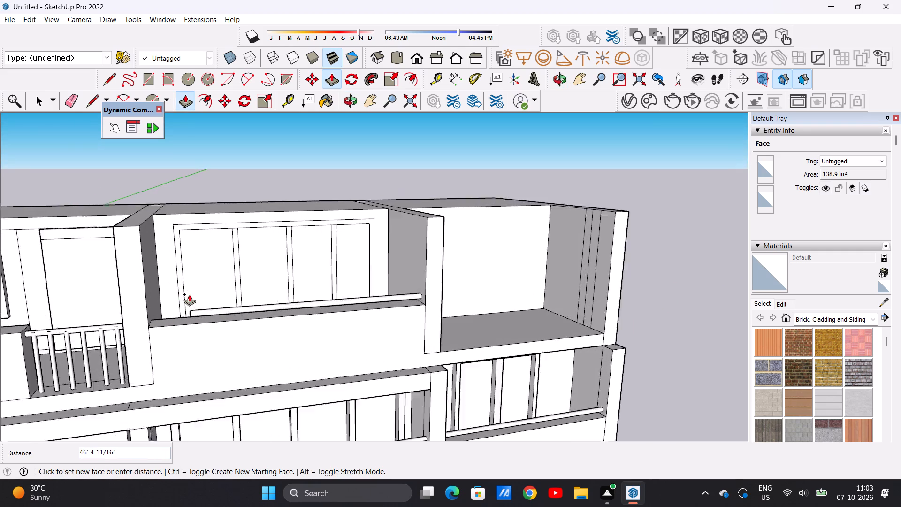
scroll(189, 294, "up", 9)
scroll(179, 304, "down", 6)
middle_click_drag(172, 304, 155, 304)
scroll(139, 314, "up", 7)
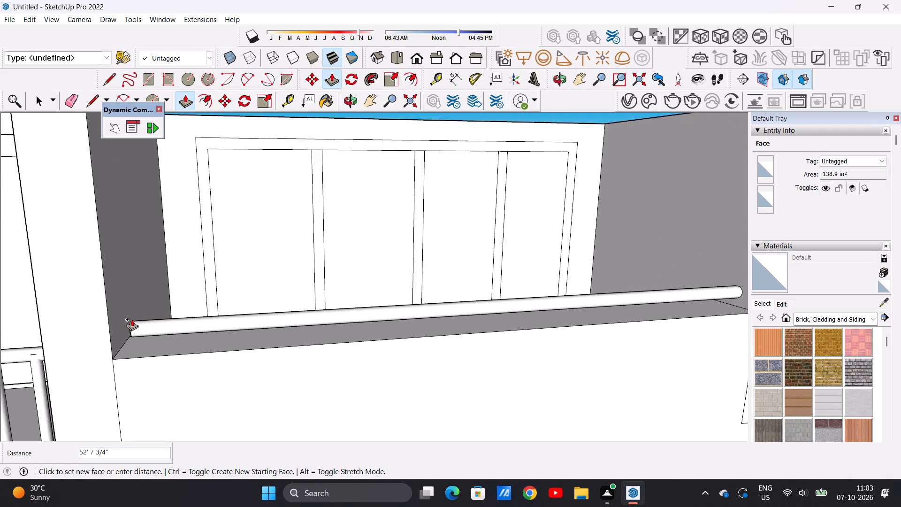
scroll(132, 319, "up", 2)
left_click(112, 281)
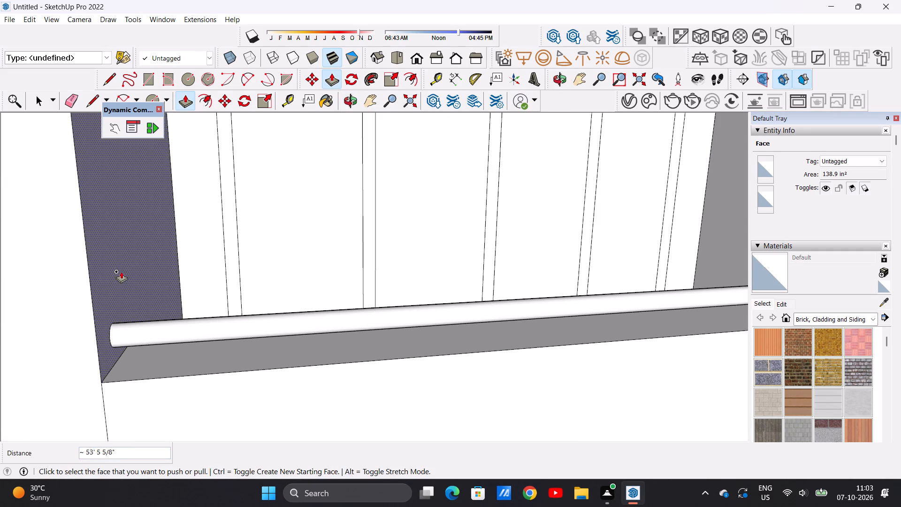
key("space")
Push/Pull the outer frame of the top storey's middle bay window out about 5' 5 11/16" from the wall.
scroll(298, 304, "down", 15)
scroll(364, 248, "up", 6)
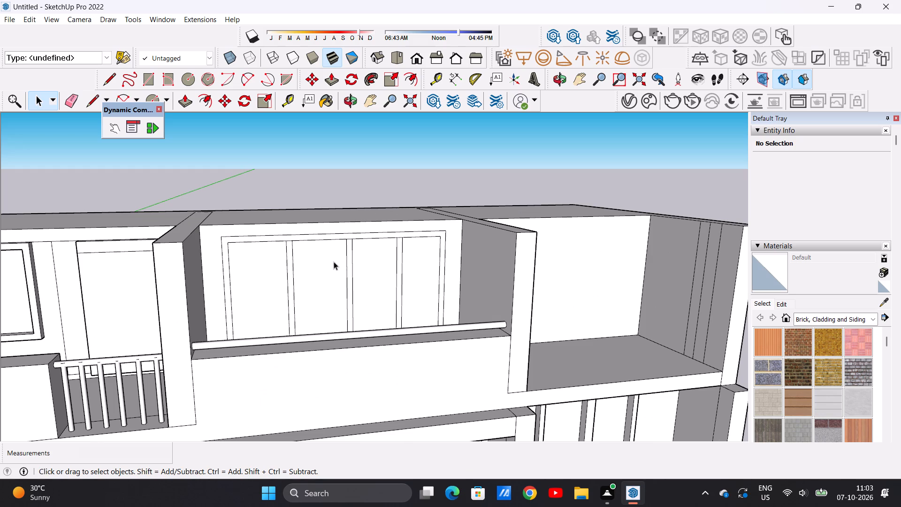
scroll(338, 253, "down", 12)
scroll(365, 259, "up", 2)
scroll(365, 259, "down", 1)
scroll(365, 259, "up", 3)
scroll(342, 245, "down", 1)
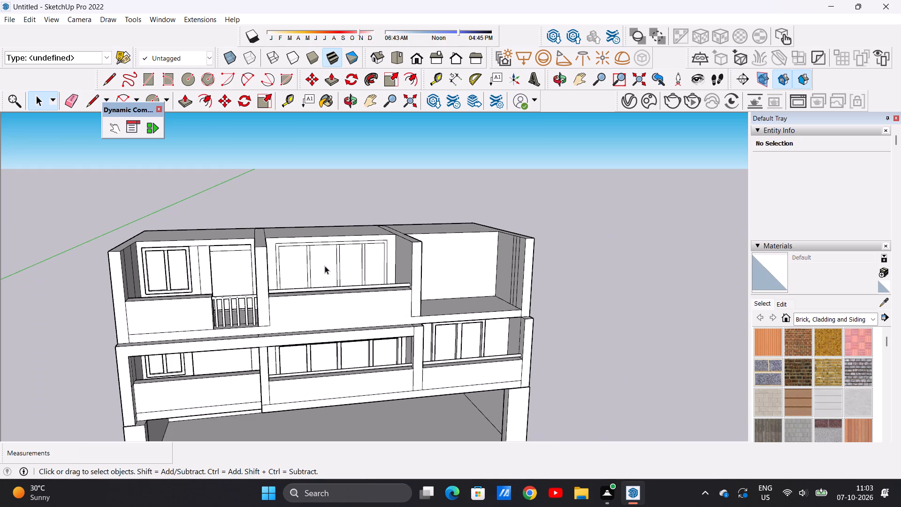
scroll(402, 266, "up", 4)
middle_click_drag(261, 261, 338, 267)
scroll(293, 239, "up", 8)
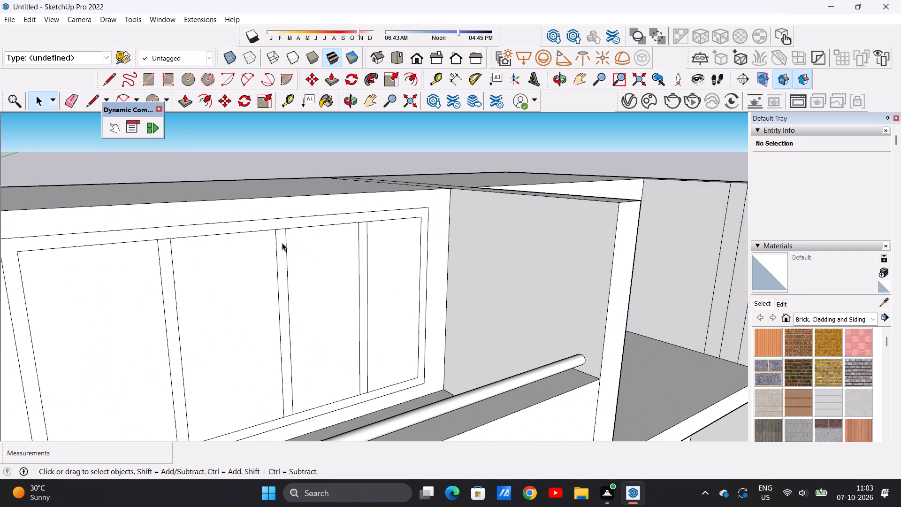
key("p")
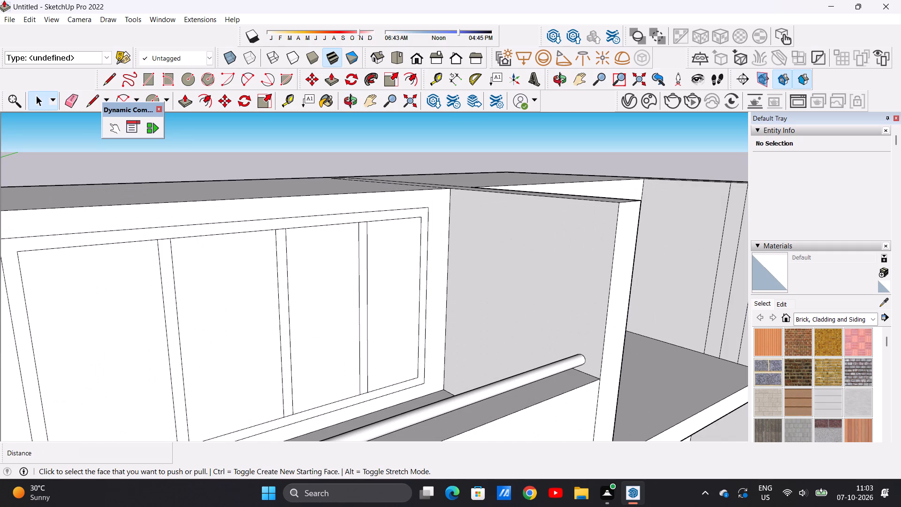
scroll(36, 69, "down", 2)
scroll(113, 198, "down", 6)
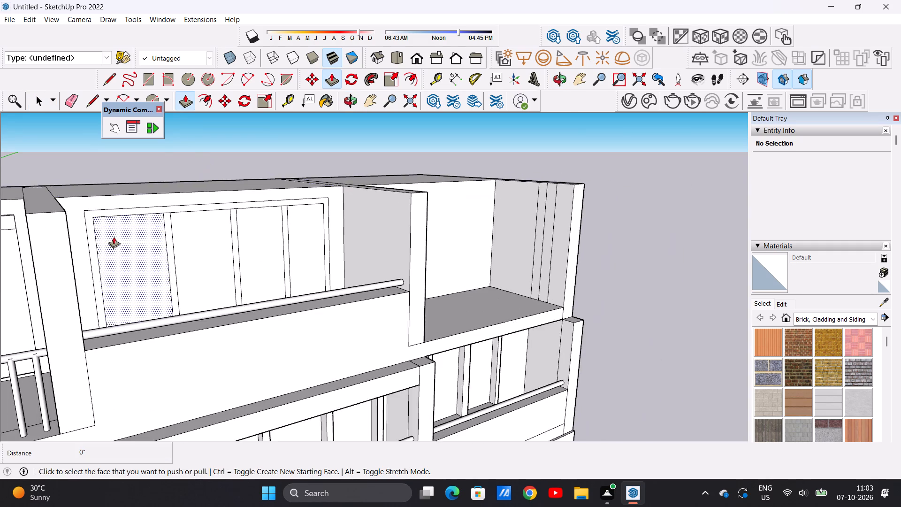
scroll(114, 237, "up", 8)
left_click(89, 231)
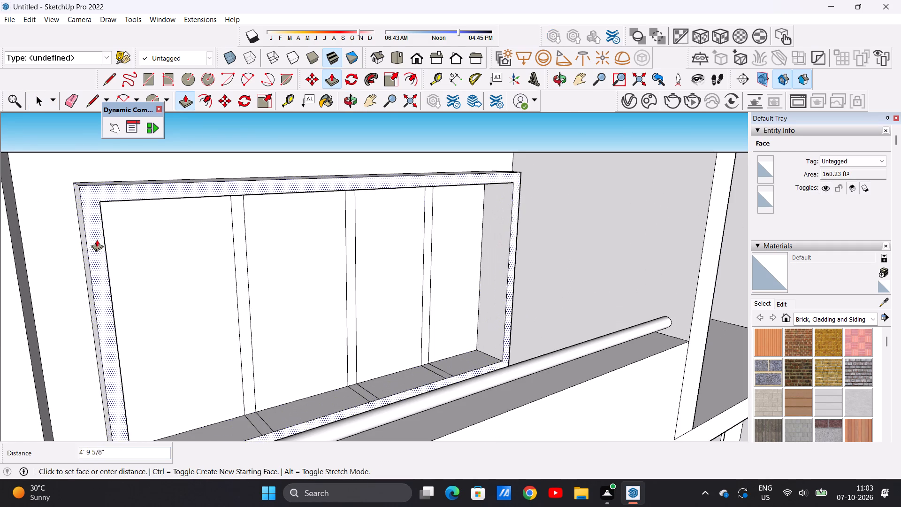
left_click(98, 241)
Push/Pull the middle bay window's three vertical mullions out 5' 5 11/16", flush with the outer frame.
scroll(252, 215, "up", 3)
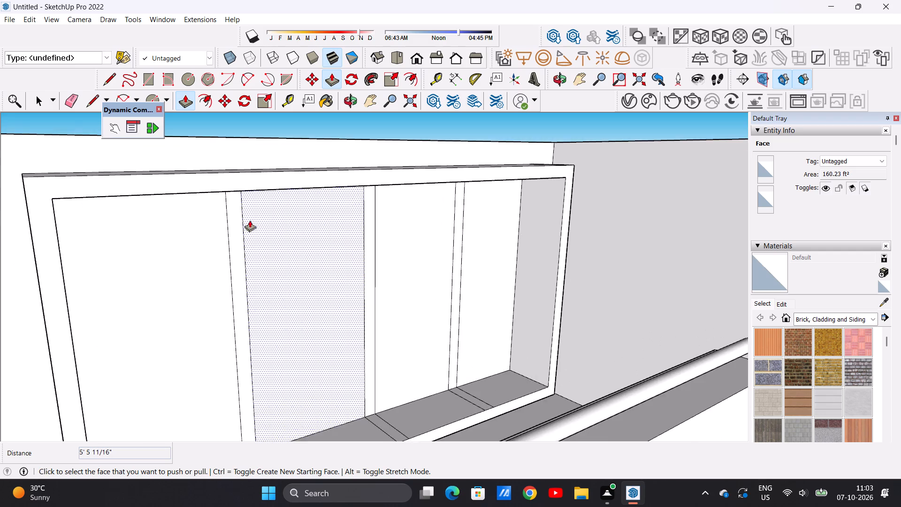
scroll(250, 220, "up", 3)
left_click(236, 232)
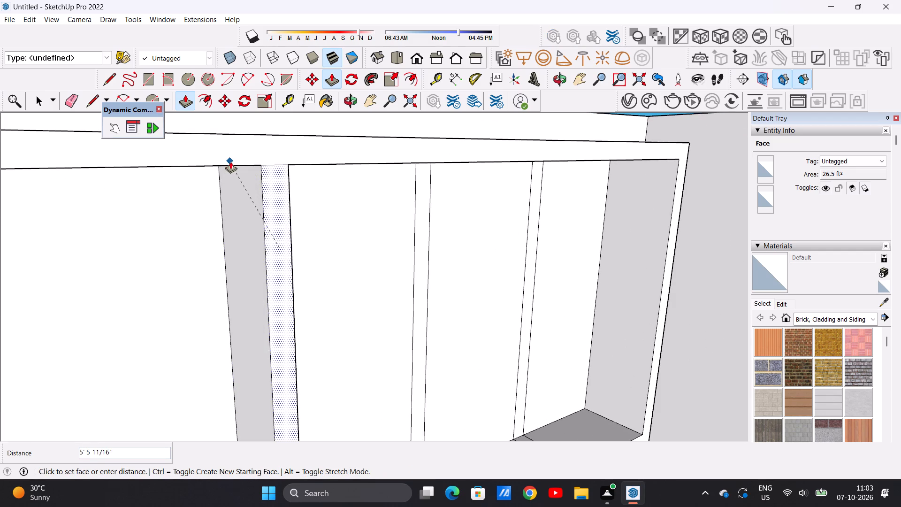
left_click(264, 168)
scroll(227, 246, "down", 5)
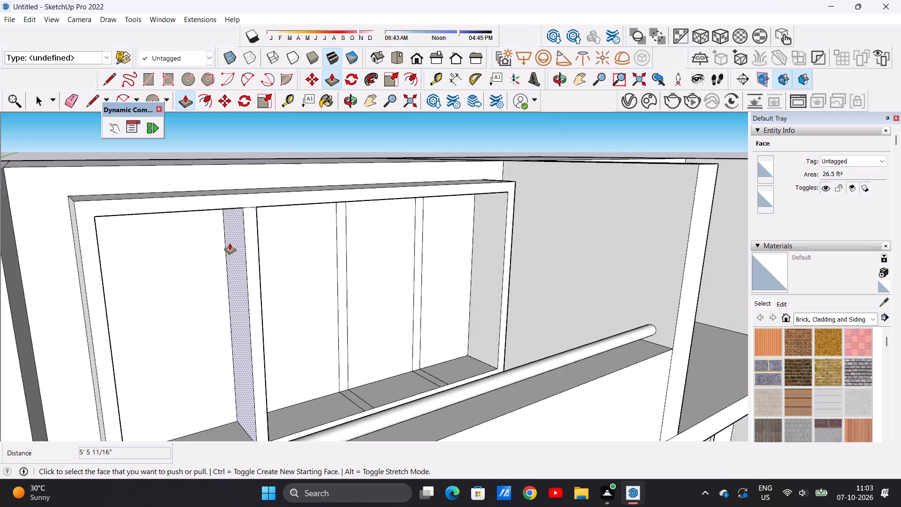
scroll(229, 243, "down", 10)
scroll(292, 228, "up", 6)
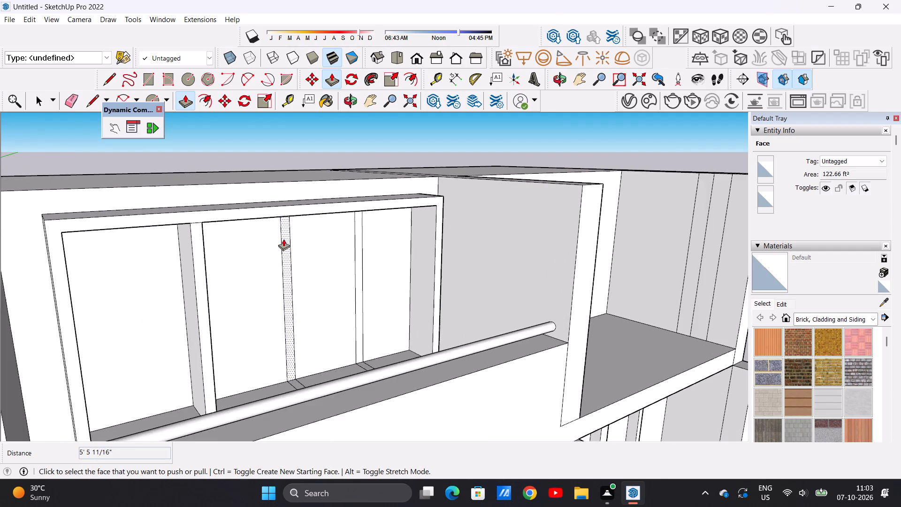
left_click(283, 239)
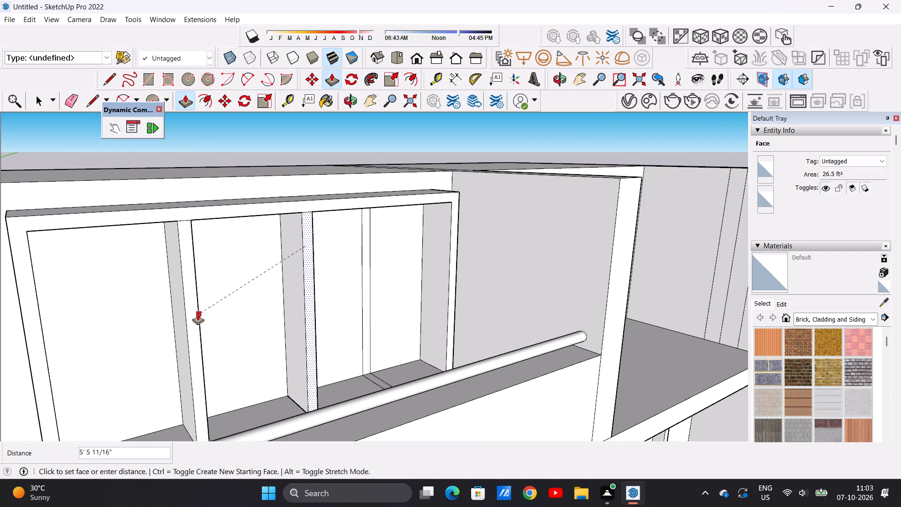
left_click(198, 313)
scroll(364, 238, "up", 4)
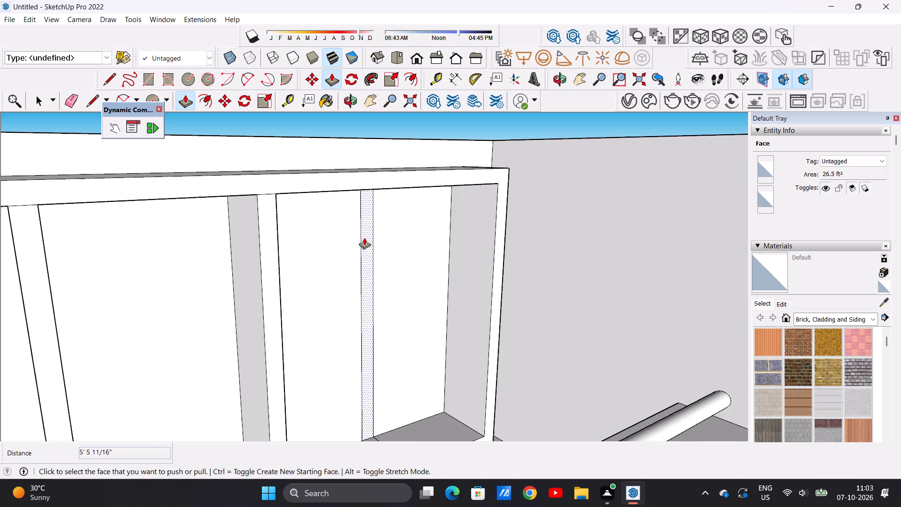
scroll(364, 238, "up", 1)
left_click(364, 238)
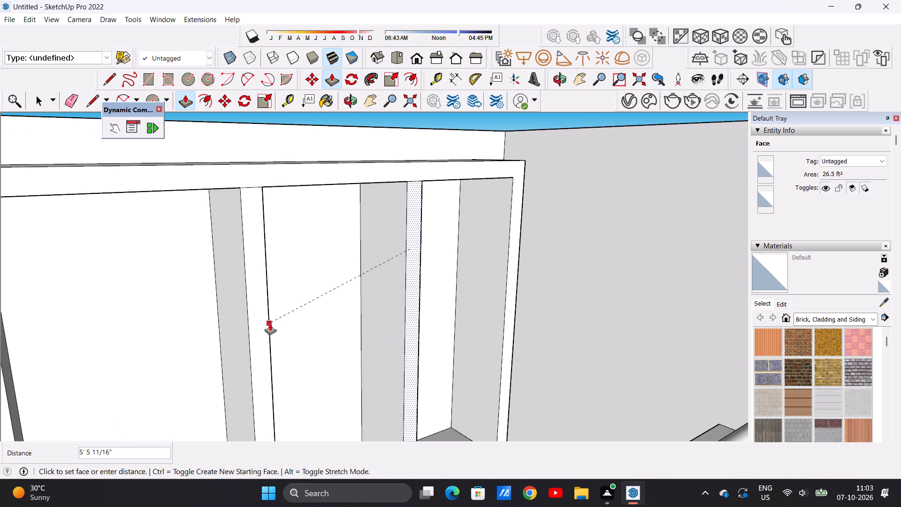
left_click(269, 324)
scroll(287, 307, "down", 6)
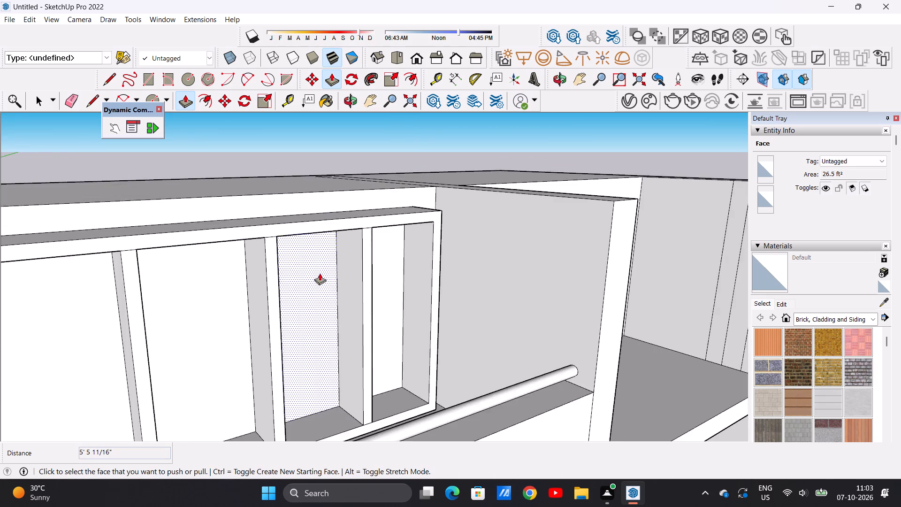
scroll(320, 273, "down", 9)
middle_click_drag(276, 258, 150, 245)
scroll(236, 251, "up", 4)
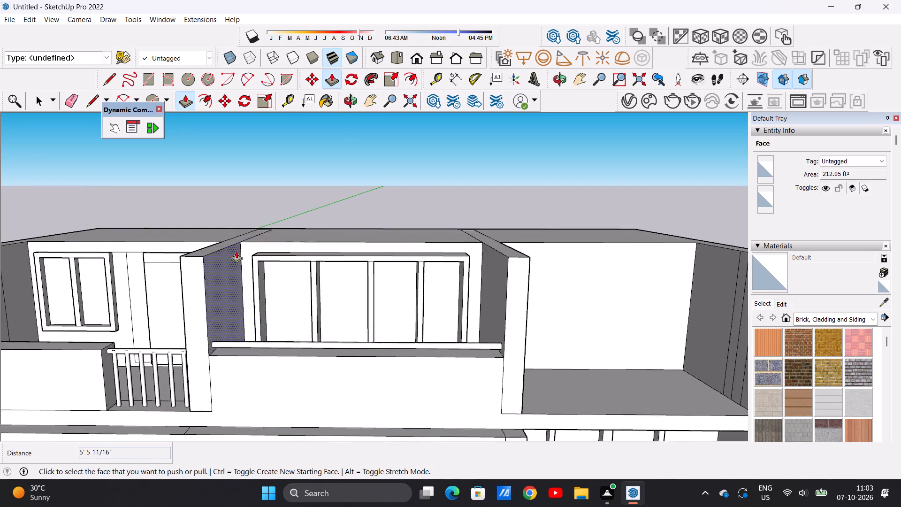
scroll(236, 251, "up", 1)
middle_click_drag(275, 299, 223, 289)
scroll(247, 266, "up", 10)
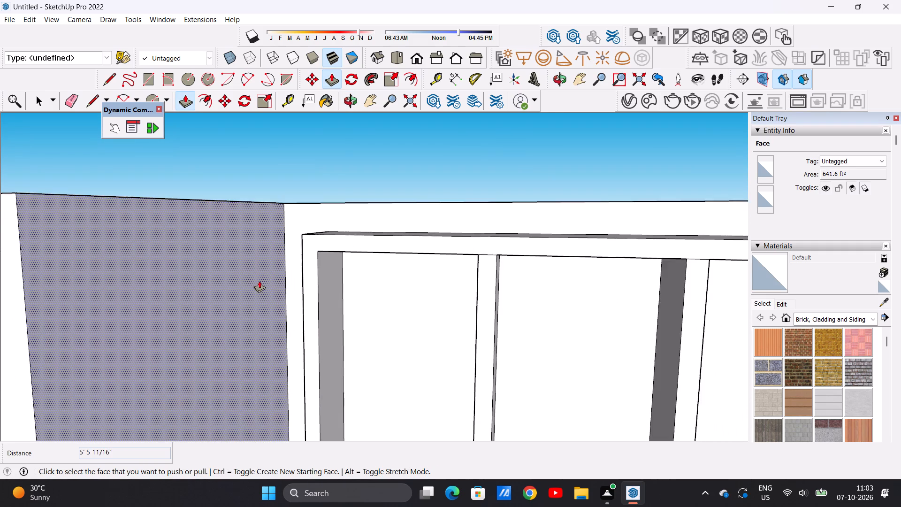
Push/Pull the outer frame of the top storey's middle bay window back 2' 1/16" toward the wall.
scroll(259, 281, "up", 5)
left_click(351, 309)
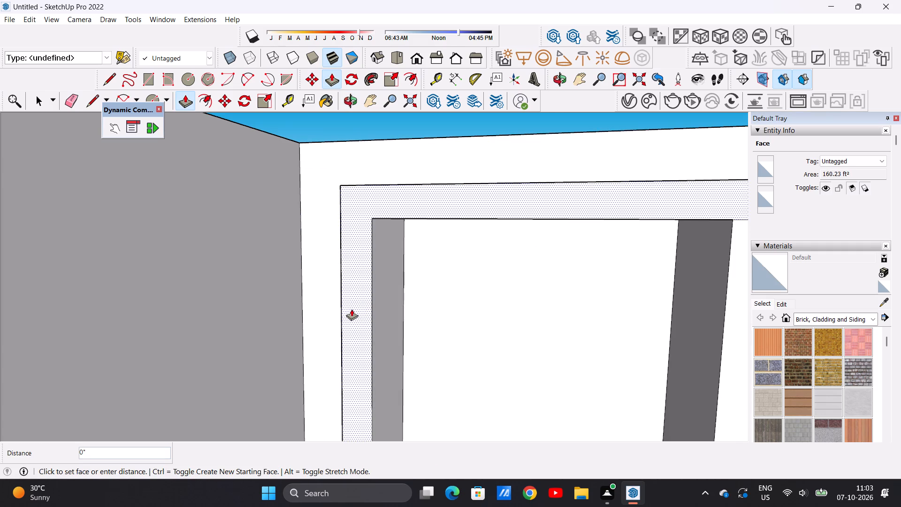
left_click(365, 297)
scroll(359, 302, "down", 4)
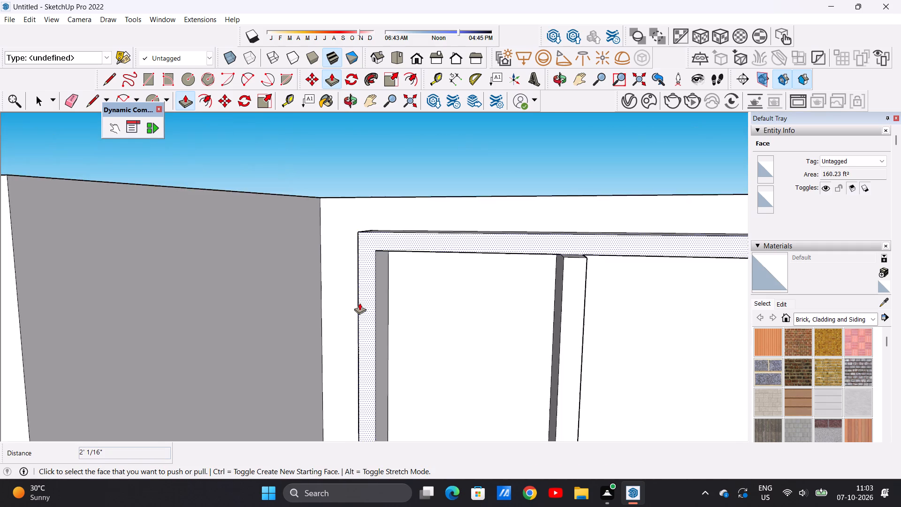
scroll(359, 303, "down", 3)
Push/Pull the middle bay window's three vertical mullions back 2' 1/16", flush with the outer frame.
left_click(534, 355)
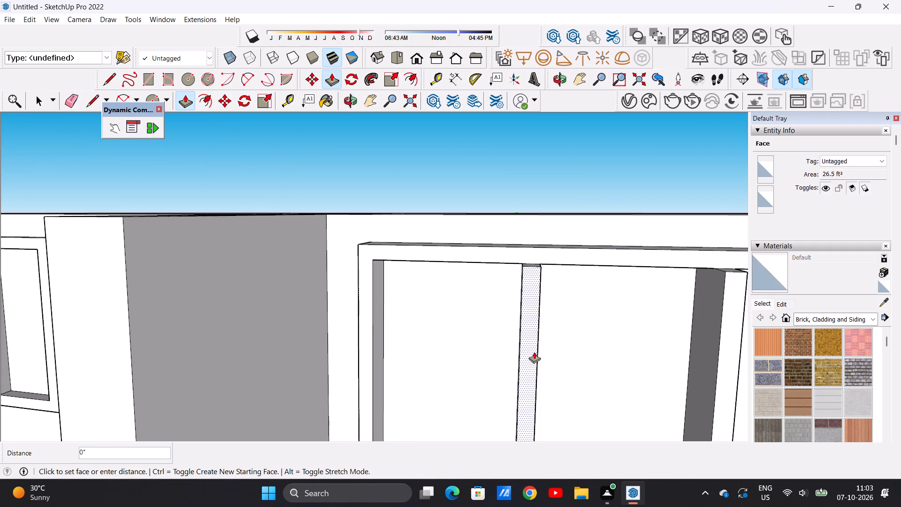
left_click(536, 265)
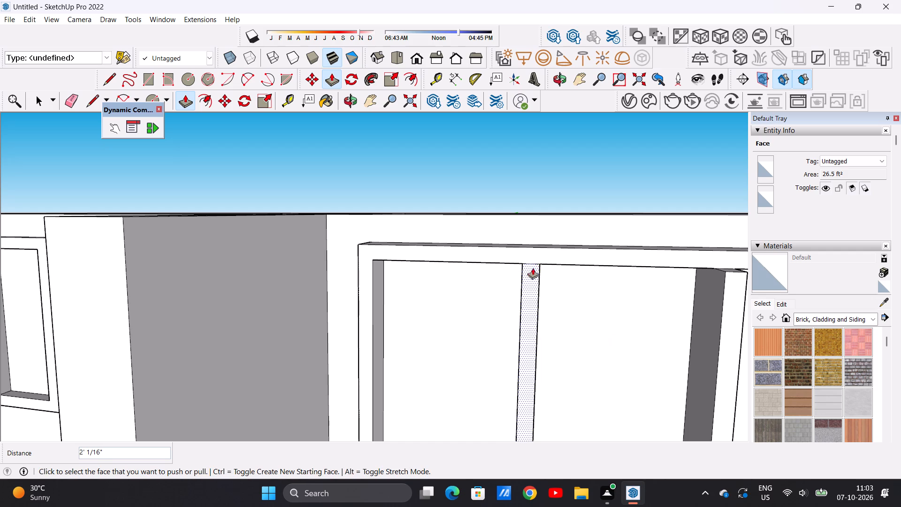
scroll(482, 335, "down", 11)
scroll(573, 326, "up", 8)
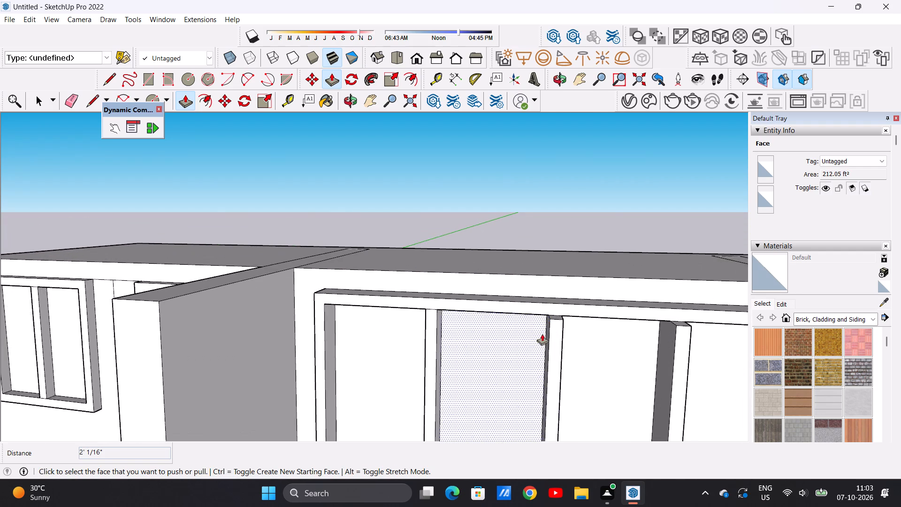
scroll(542, 334, "up", 3)
left_click(556, 330)
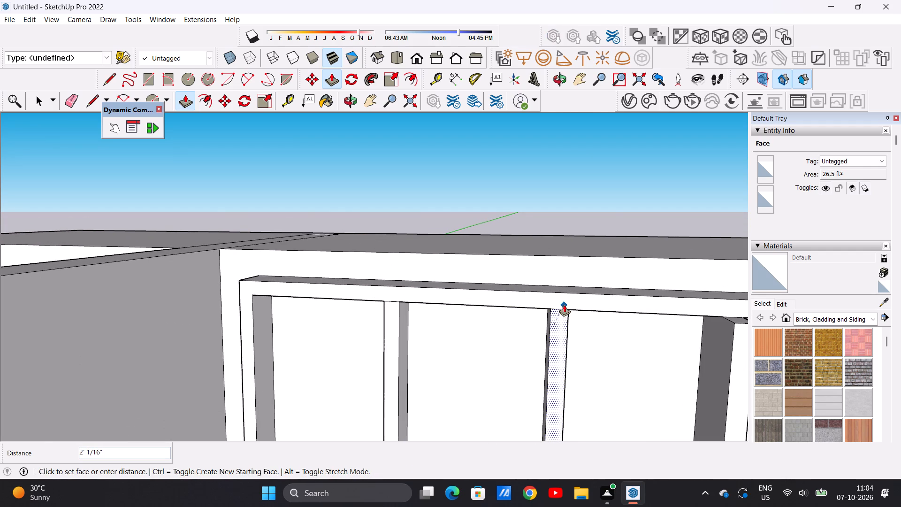
left_click(565, 308)
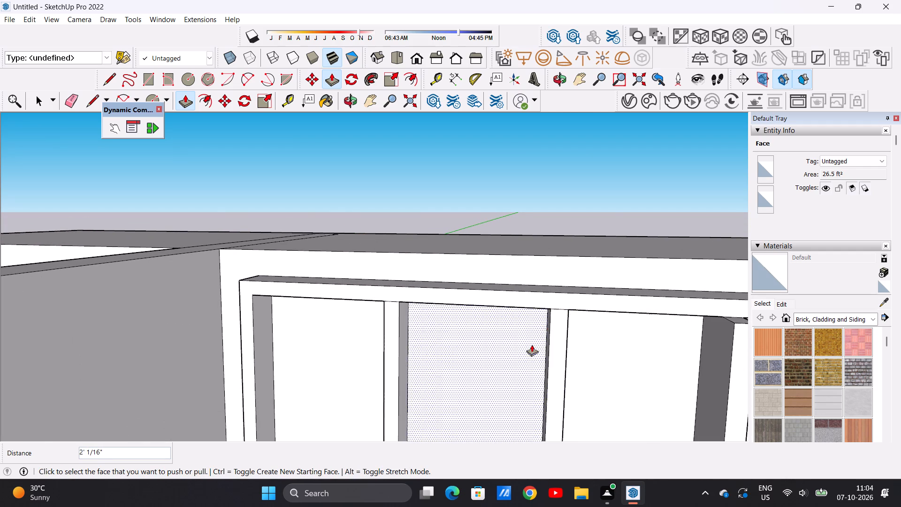
scroll(531, 345, "down", 11)
scroll(587, 350, "up", 16)
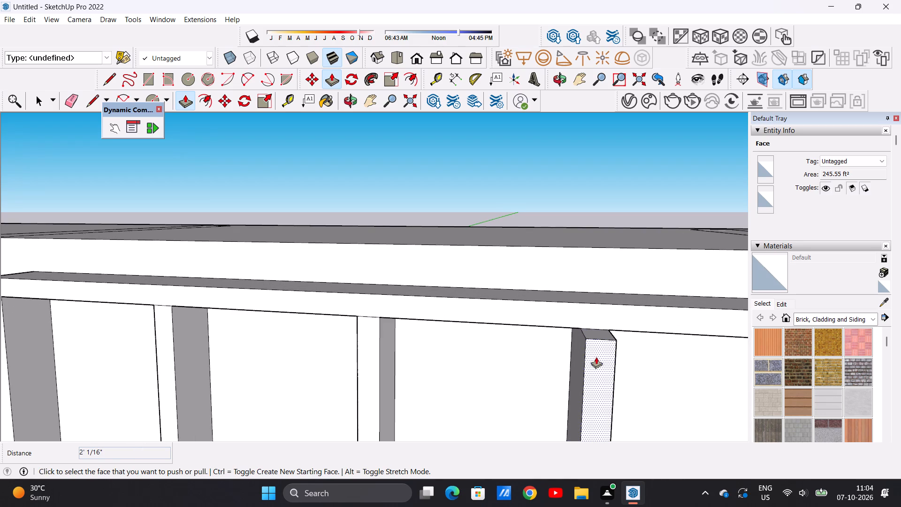
left_click(596, 360)
left_click(610, 327)
scroll(544, 343, "down", 2)
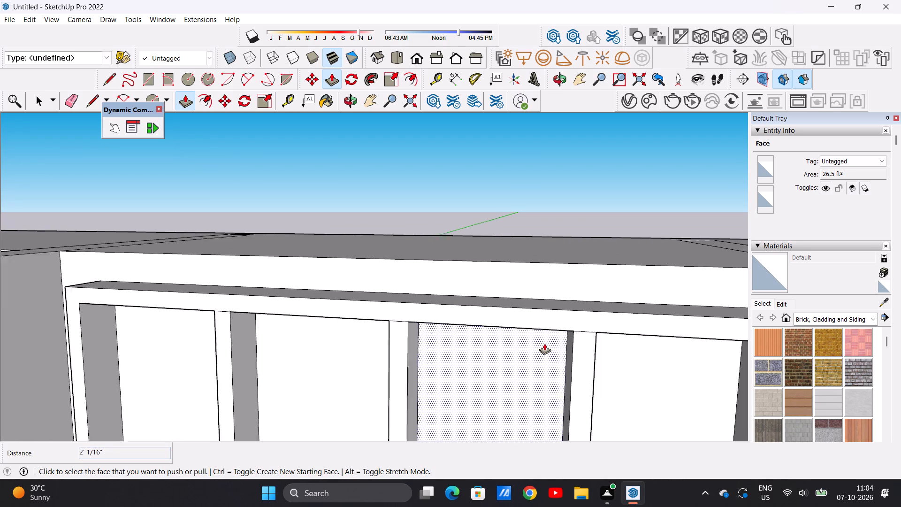
scroll(544, 343, "down", 15)
scroll(591, 358, "up", 8)
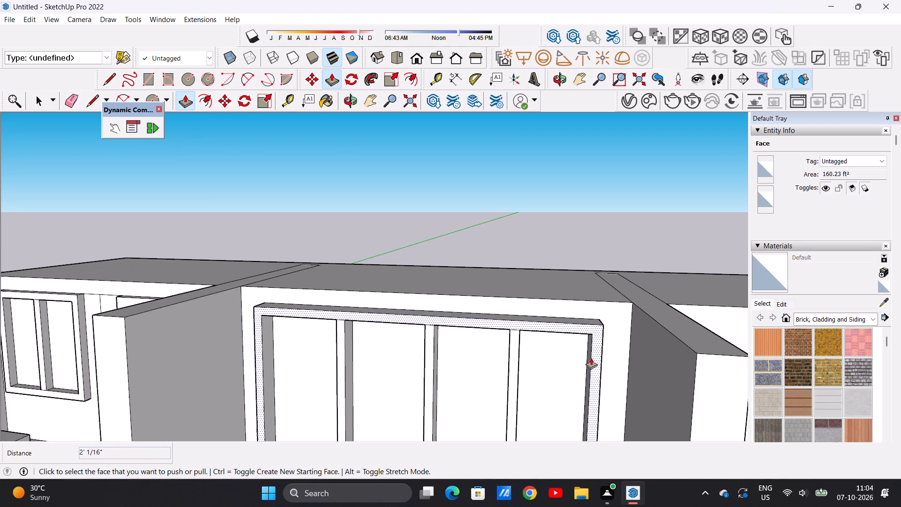
scroll(591, 358, "up", 1)
key("space")
Examine the facade's top storey from several angles, comparing the finished middle bay with the blank right bay.
scroll(538, 357, "down", 5)
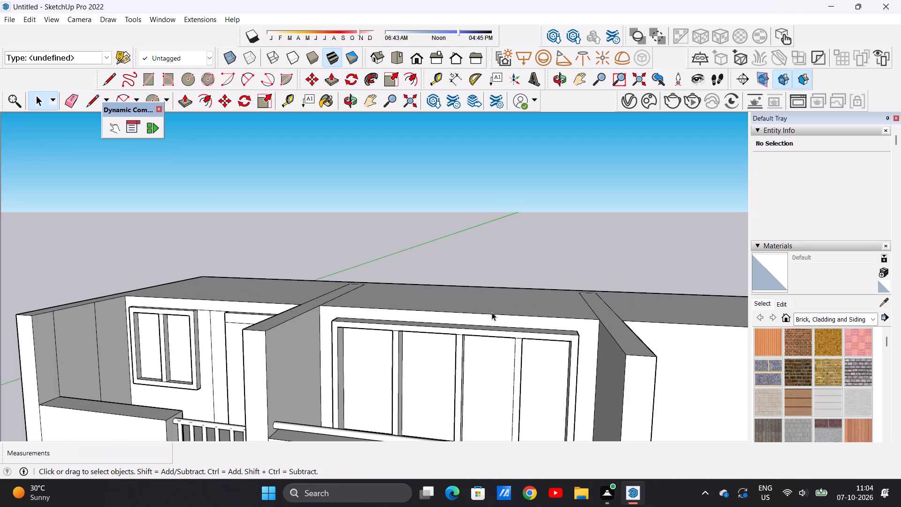
scroll(488, 313, "down", 7)
middle_click_drag(495, 340, 529, 294)
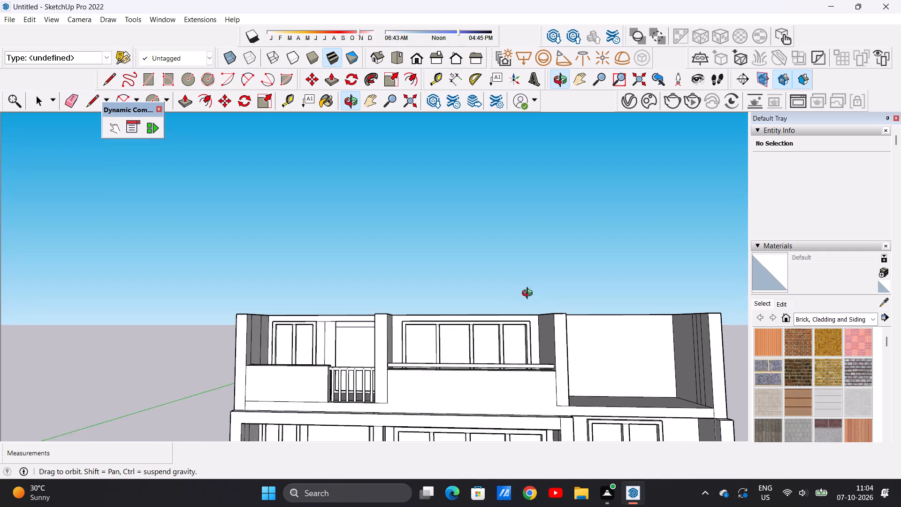
middle_click_drag(529, 294, 529, 290)
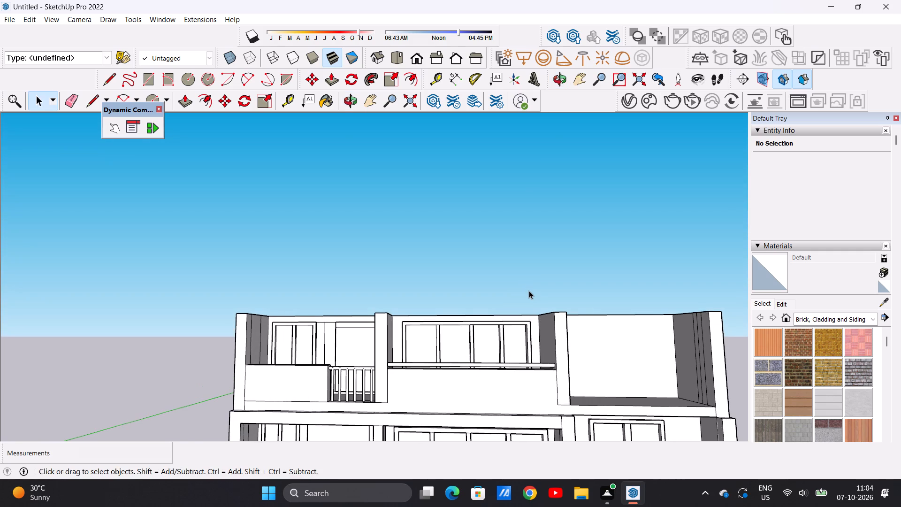
scroll(442, 370, "down", 9)
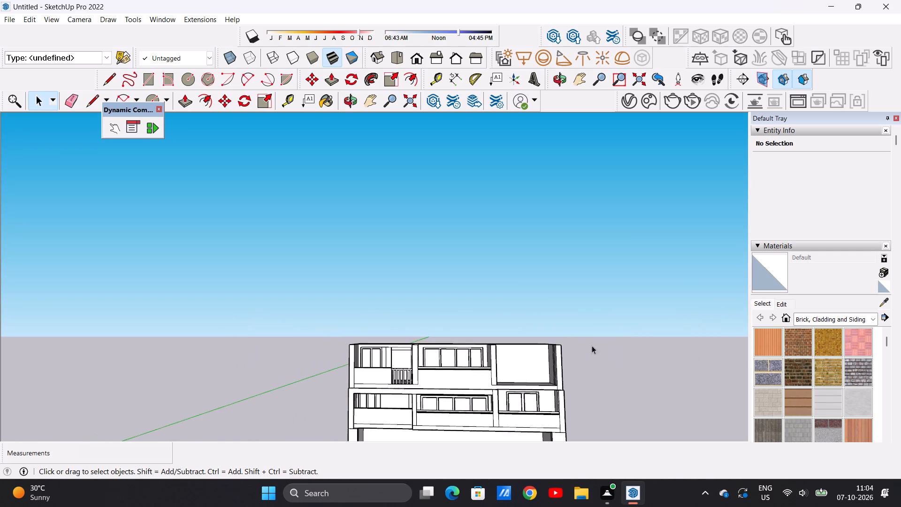
scroll(600, 344, "up", 11)
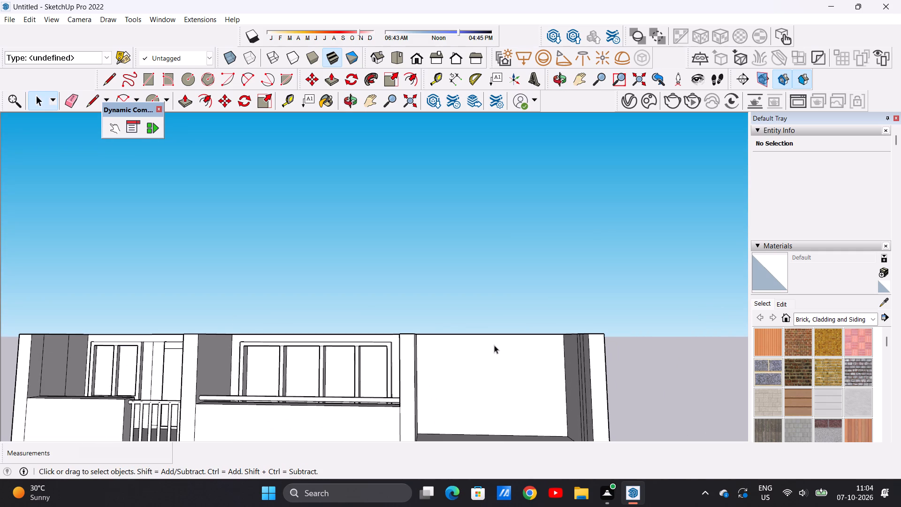
middle_click_drag(494, 345, 487, 439)
scroll(505, 311, "up", 2)
scroll(505, 311, "down", 2)
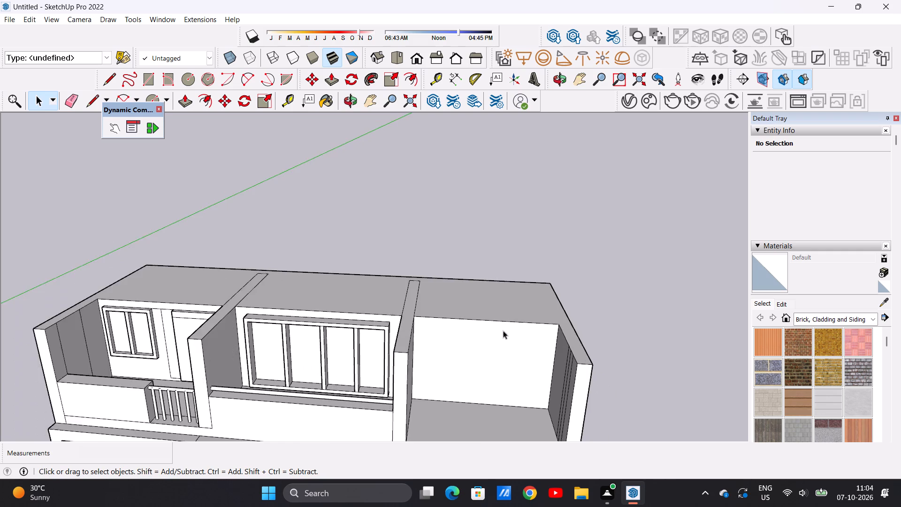
scroll(503, 330, "down", 4)
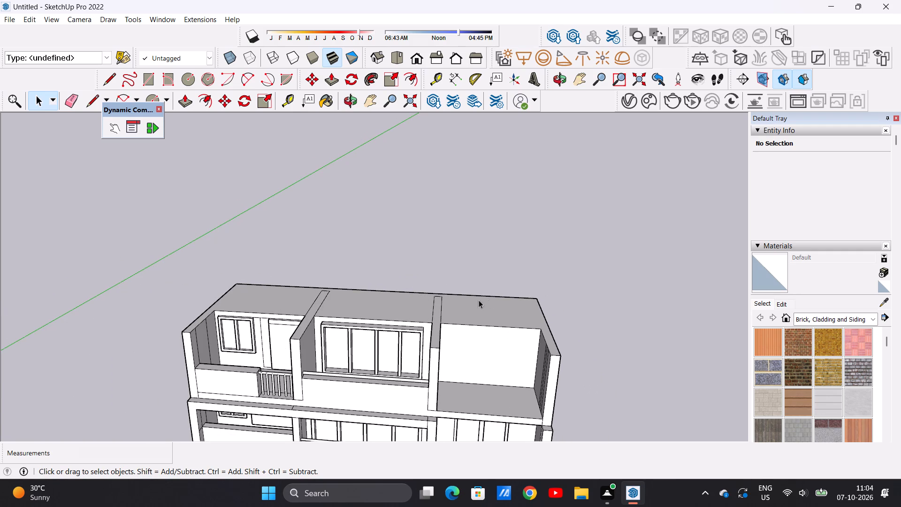
scroll(473, 349, "up", 1)
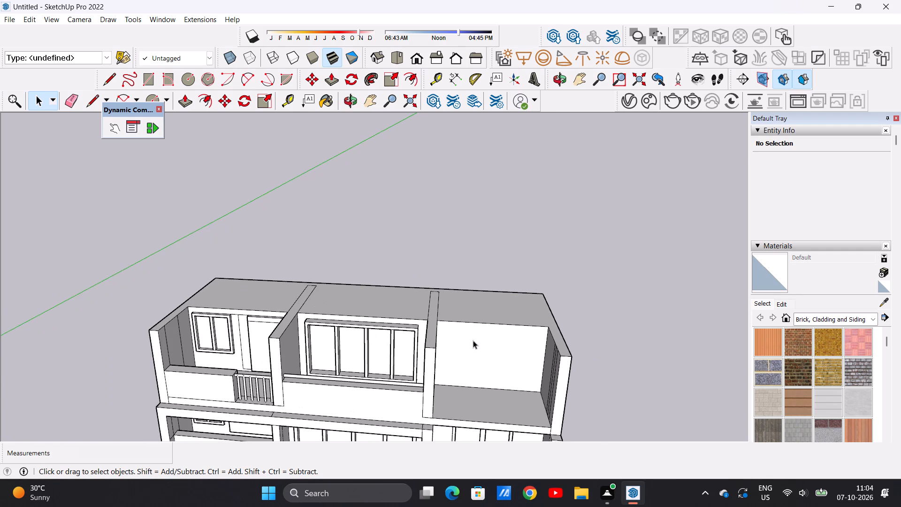
scroll(475, 338, "down", 3)
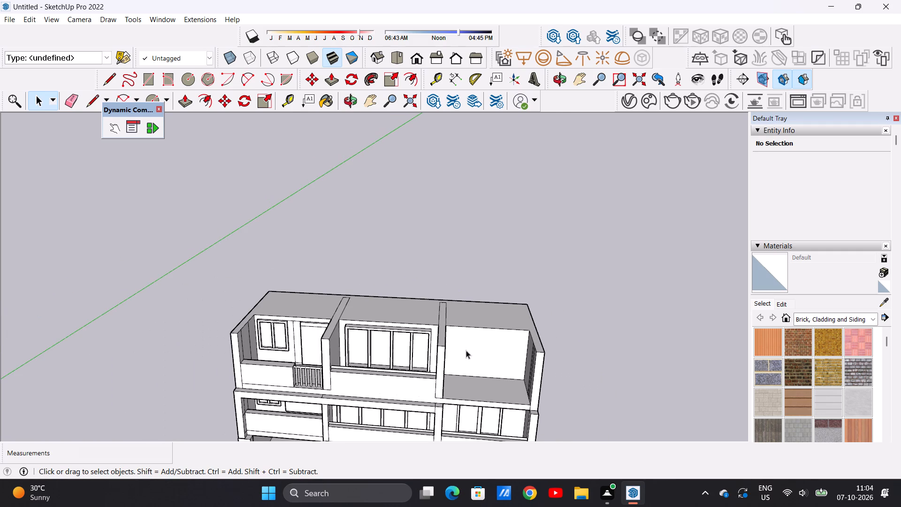
middle_click_drag(496, 360, 495, 319)
scroll(512, 340, "up", 3)
middle_click_drag(493, 358, 488, 421)
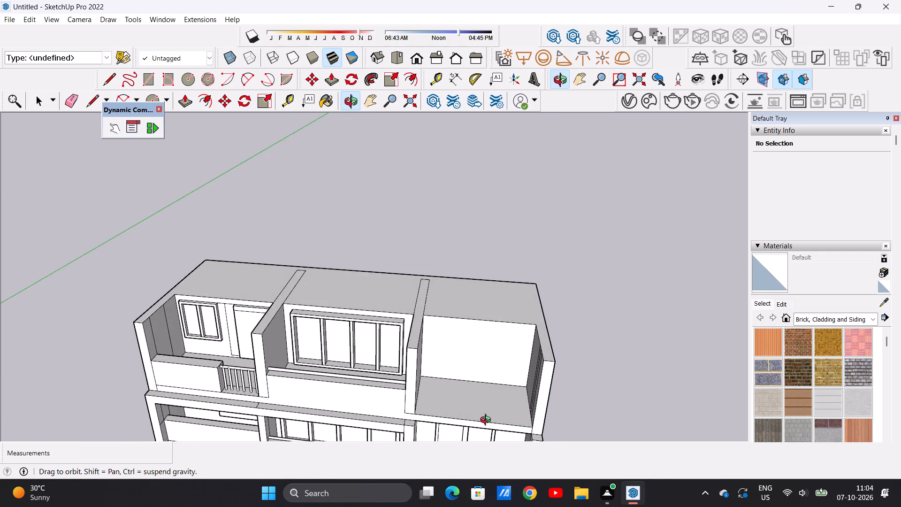
middle_click_drag(488, 421, 512, 349)
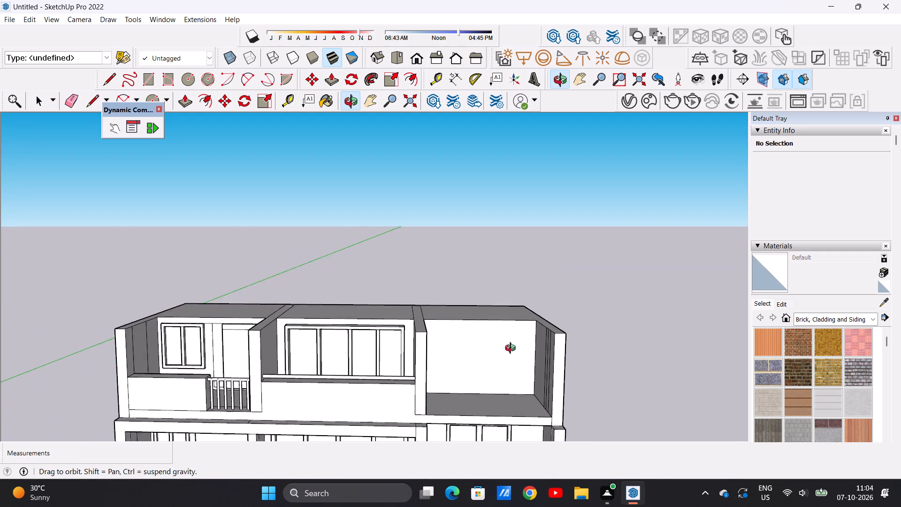
middle_click_drag(512, 349, 513, 361)
scroll(502, 375, "up", 1)
scroll(502, 375, "down", 1)
scroll(502, 375, "up", 2)
middle_click_drag(482, 395, 480, 350)
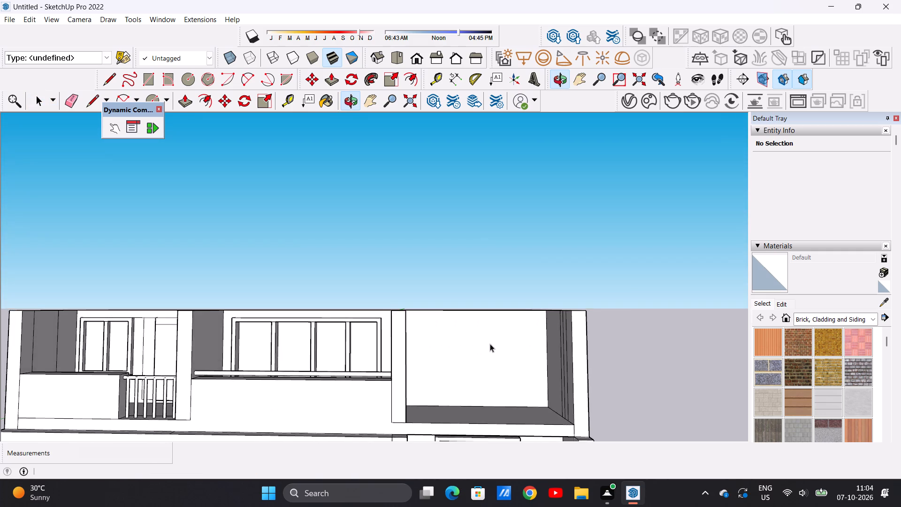
scroll(520, 347, "up", 7)
scroll(492, 336, "down", 11)
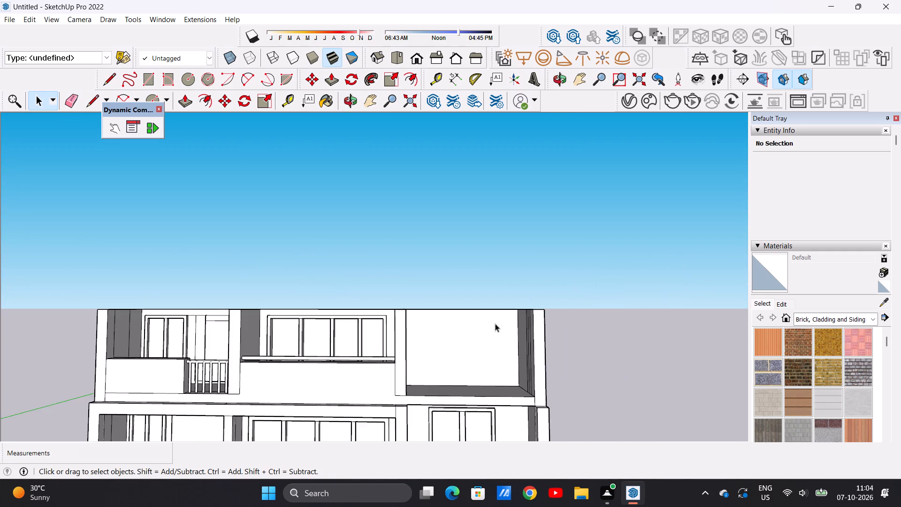
scroll(499, 323, "up", 5)
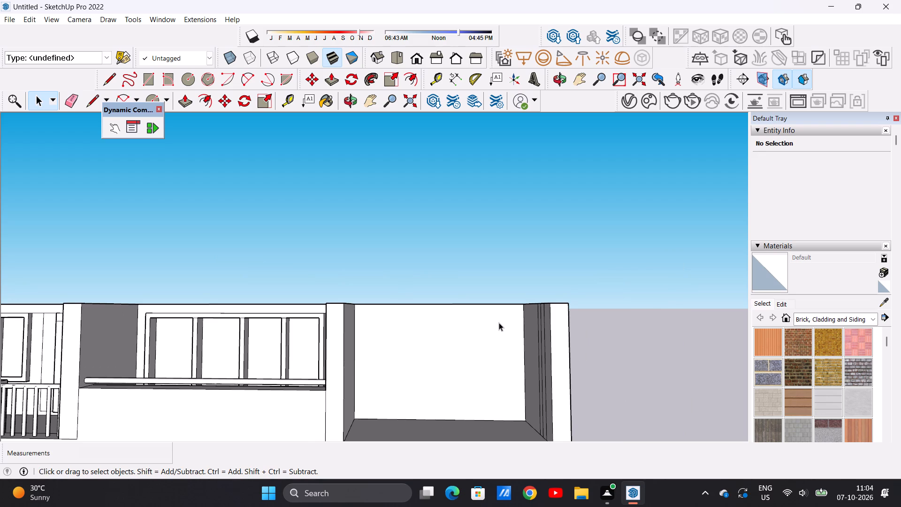
scroll(427, 254, "down", 13)
Draw a window rectangle of about 27' 1" by 24' 6" on the back wall of the top storey's right bay.
scroll(427, 331, "up", 6)
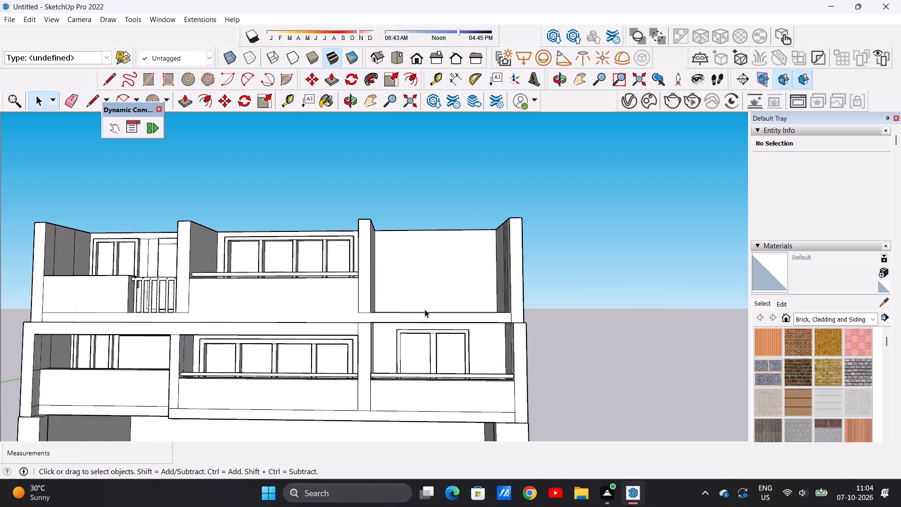
scroll(432, 237, "up", 3)
middle_click_drag(441, 238, 439, 286)
scroll(439, 286, "up", 4)
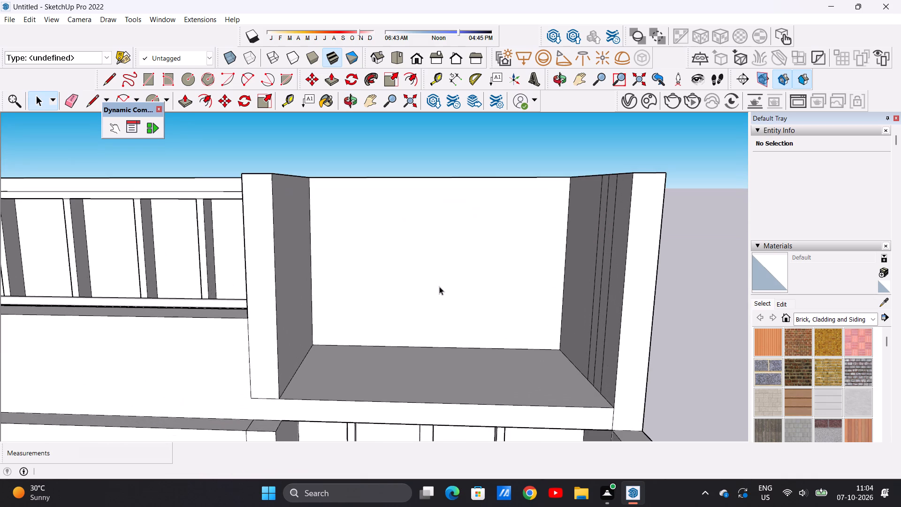
middle_click_drag(439, 286, 450, 272)
scroll(454, 269, "up", 2)
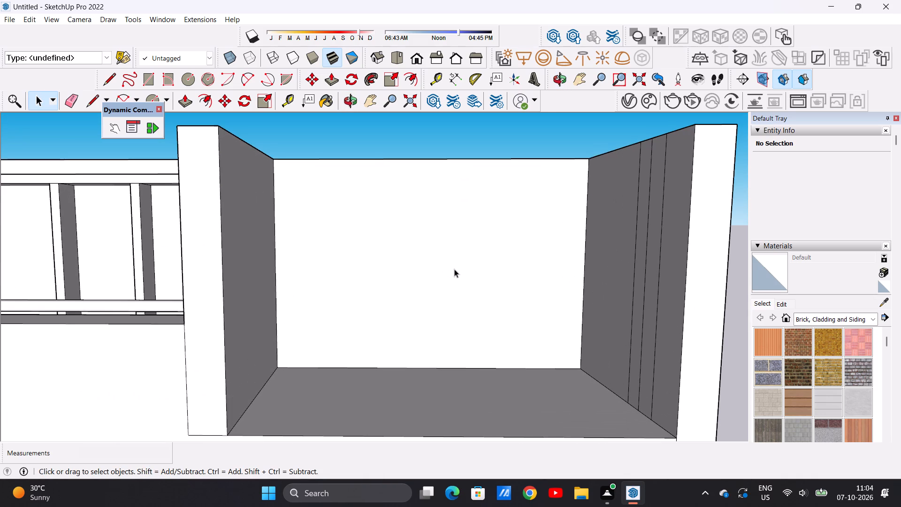
scroll(448, 267, "down", 3)
scroll(453, 257, "up", 2)
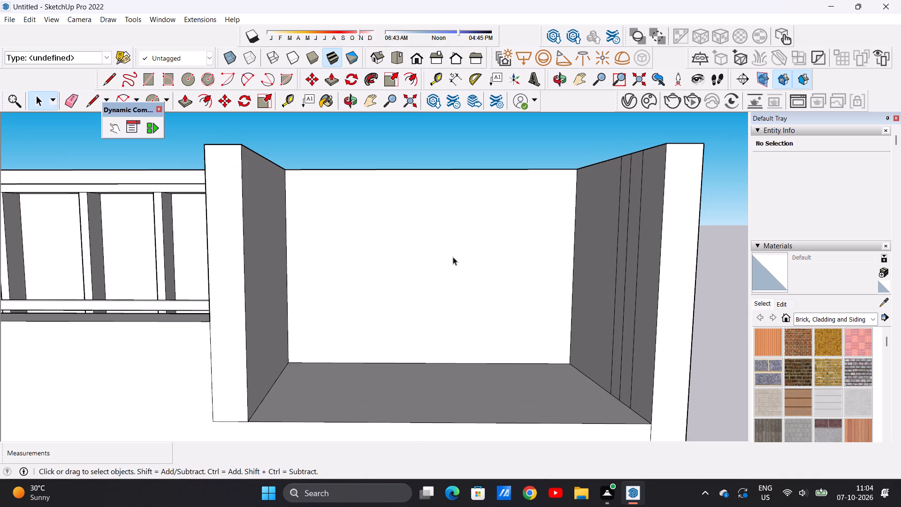
key("r")
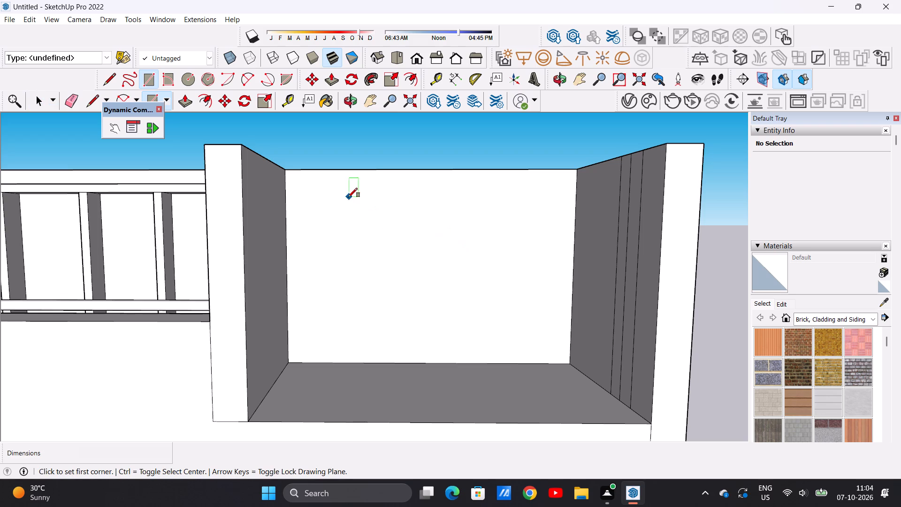
left_click(334, 183)
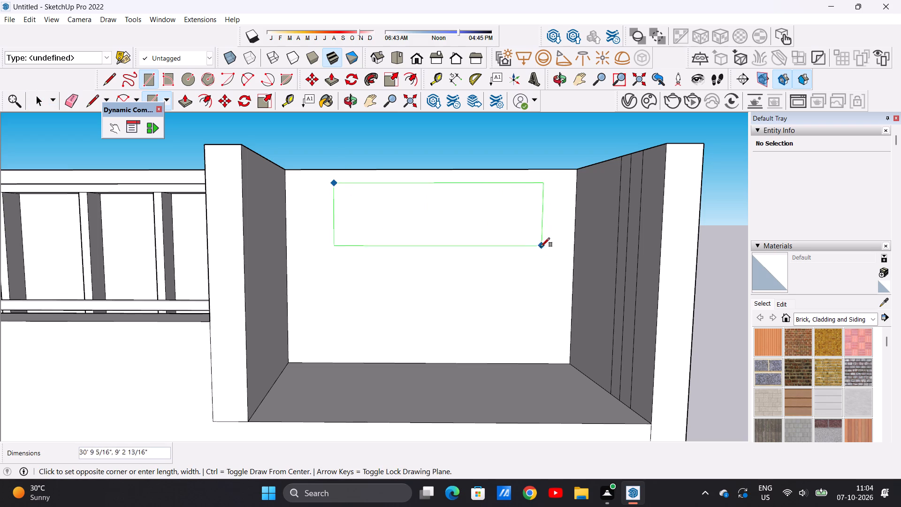
left_click(514, 347)
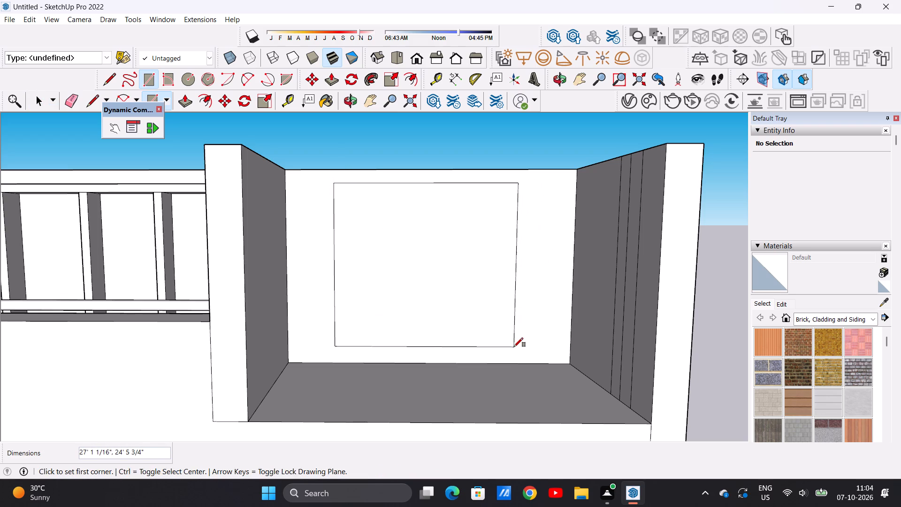
key("space")
Offset the right bay's window rectangle inward by about 1' 10" to outline its frame.
key("o")
key("f")
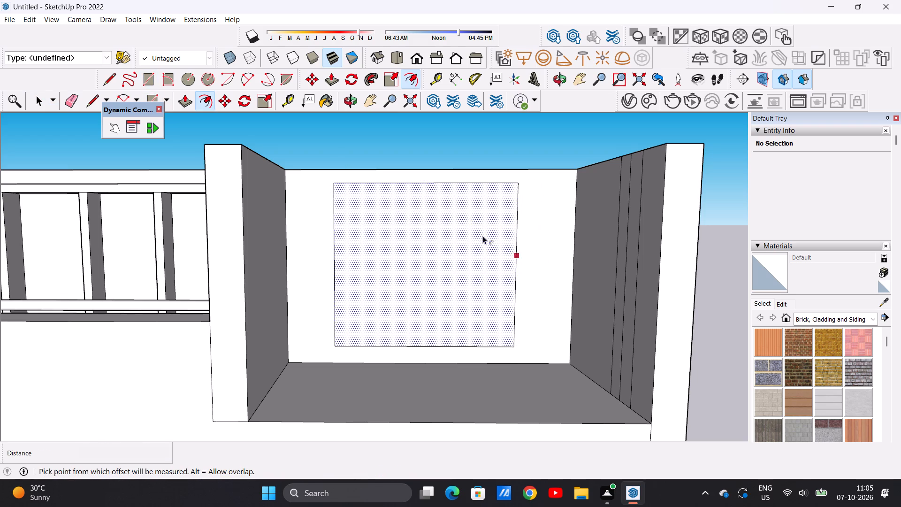
left_click(431, 190)
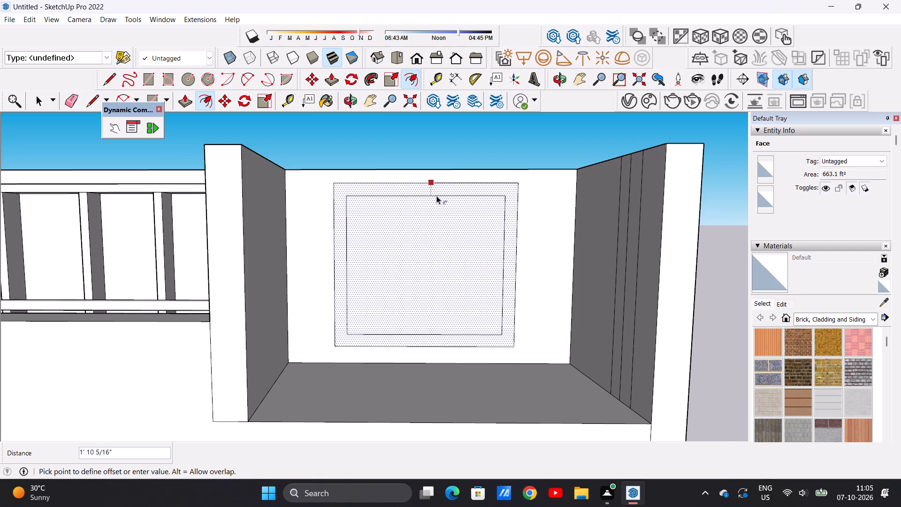
left_click(437, 194)
key("space")
Draw two vertical lines down the middle of the right bay's inner window rectangle to outline a central mullion.
type("L")
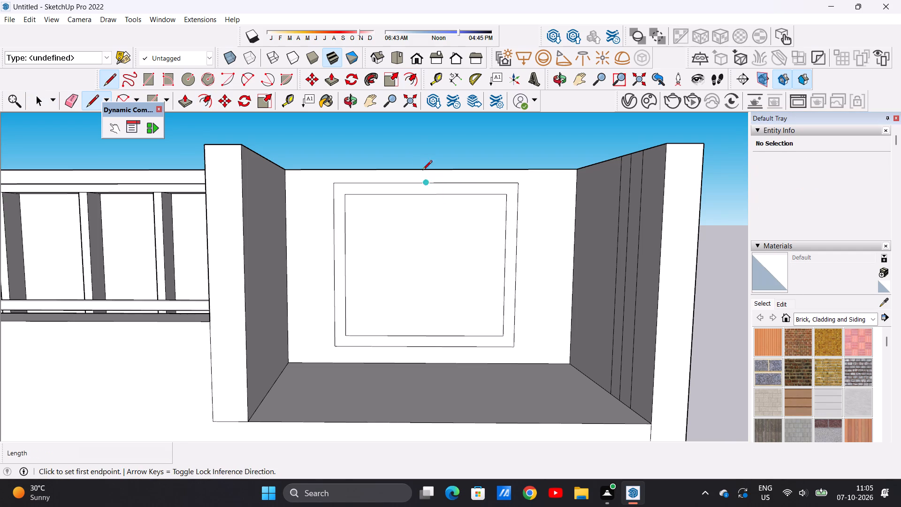
left_click(415, 194)
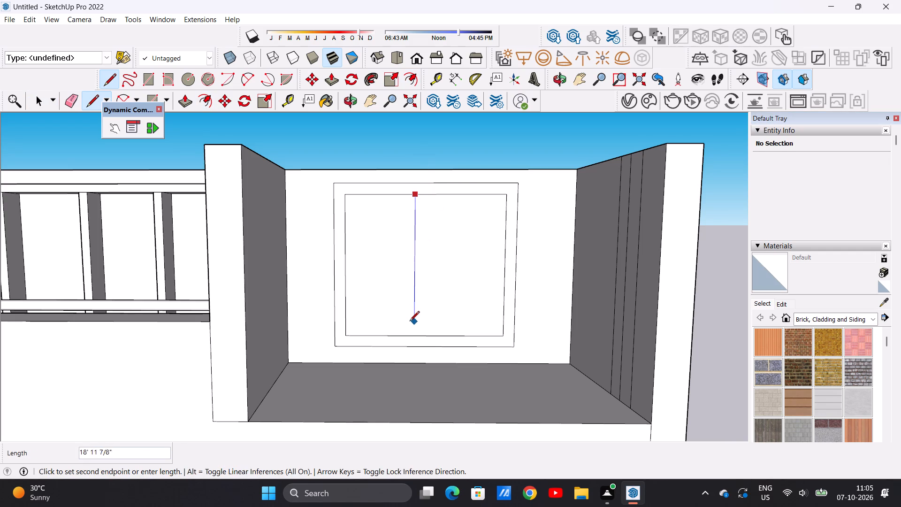
left_click(414, 335)
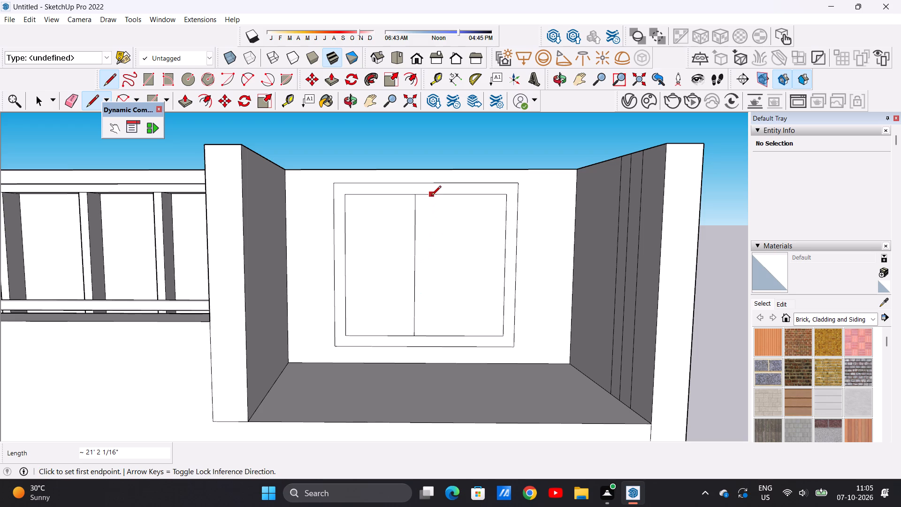
left_click(431, 196)
left_click(428, 338)
key("space")
Push/Pull the right bay window's frame and central mullion outward by 1' 3 15/16" so their faces are flush.
scroll(435, 331, "down", 10)
middle_click_drag(446, 253, 389, 259)
scroll(389, 259, "down", 1)
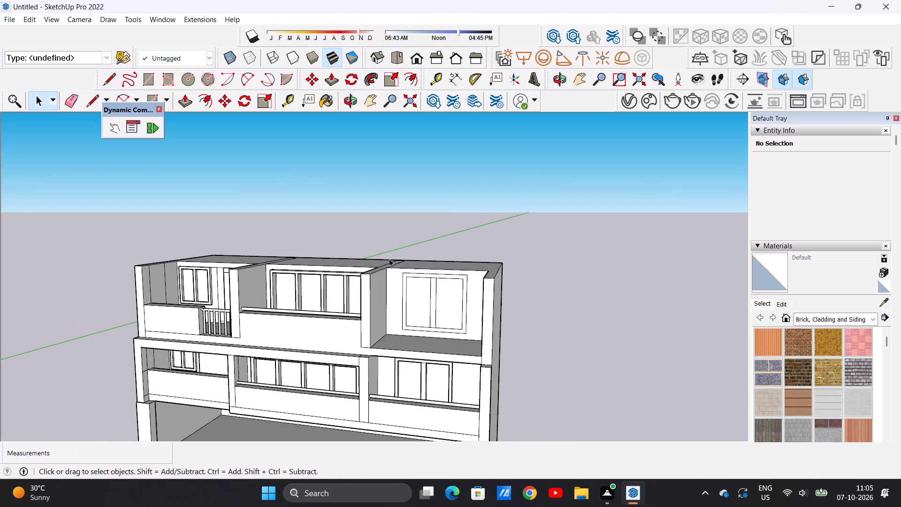
scroll(464, 284, "up", 10)
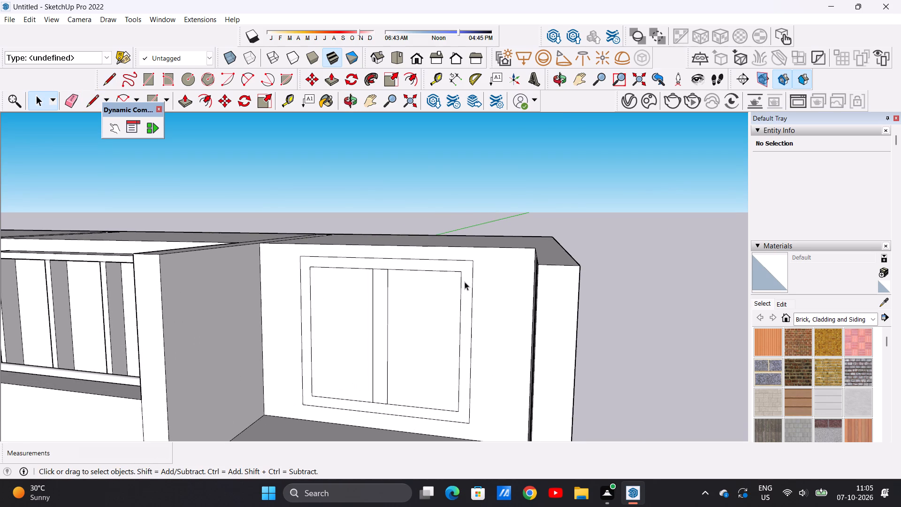
key("p")
scroll(471, 277, "up", 4)
left_click(466, 277)
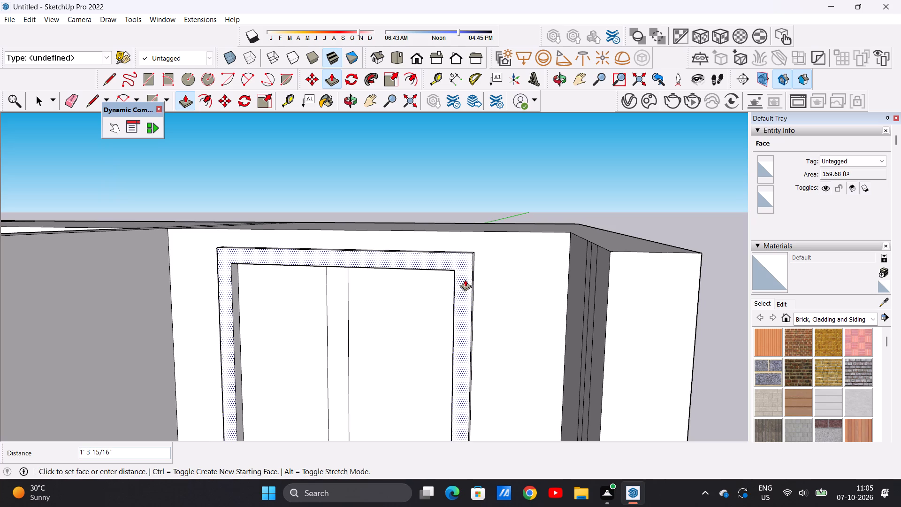
left_click(465, 279)
left_click(338, 301)
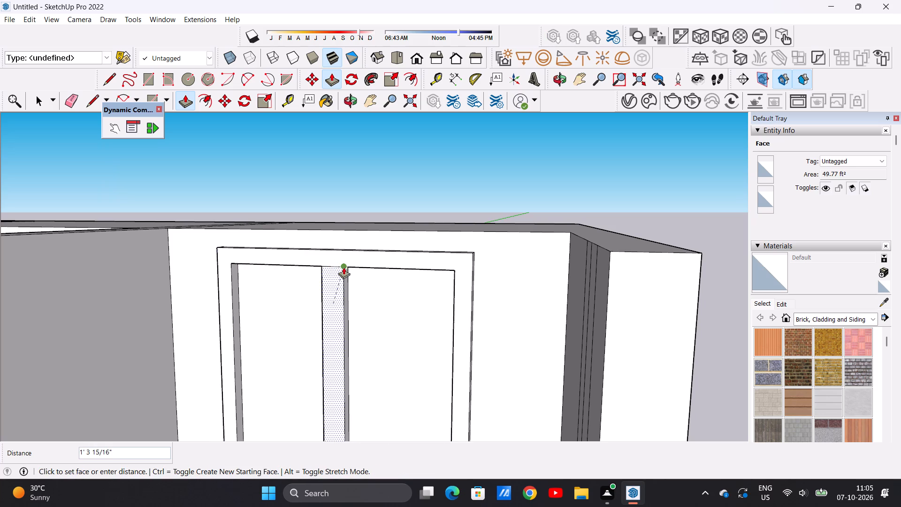
left_click(344, 267)
key("space")
Examine the whole facade from the front and above, comparing the right bay's open floor edge with the other bays.
scroll(352, 269, "down", 16)
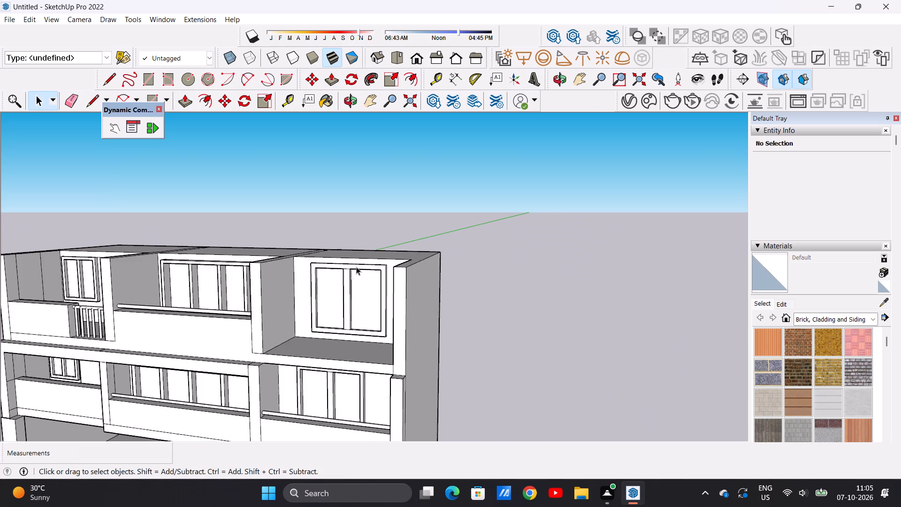
scroll(356, 267, "down", 3)
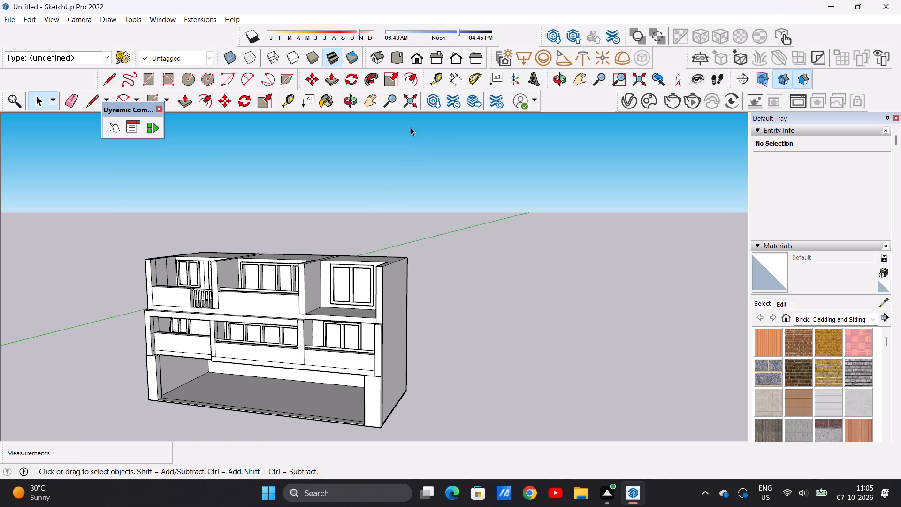
scroll(400, 138, "down", 10)
middle_click_drag(316, 238, 396, 246)
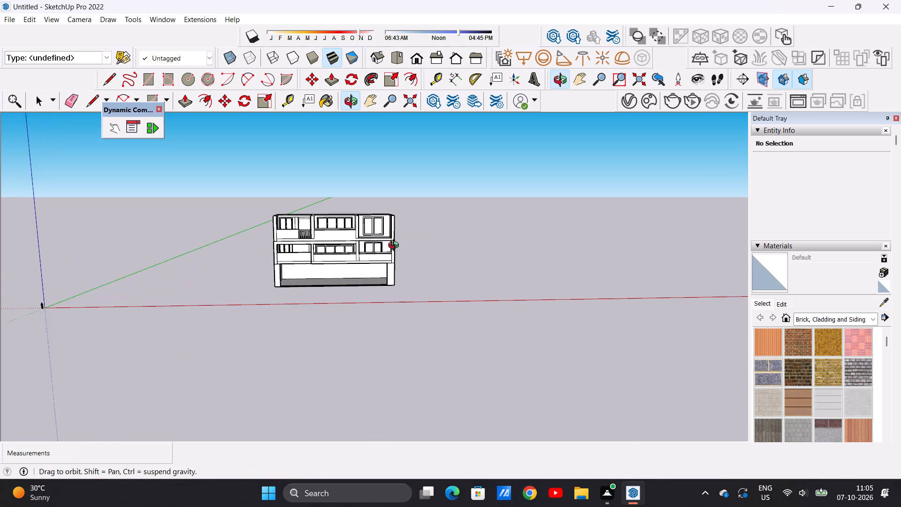
middle_click_drag(396, 246, 365, 220)
scroll(342, 238, "up", 12)
scroll(339, 230, "down", 2)
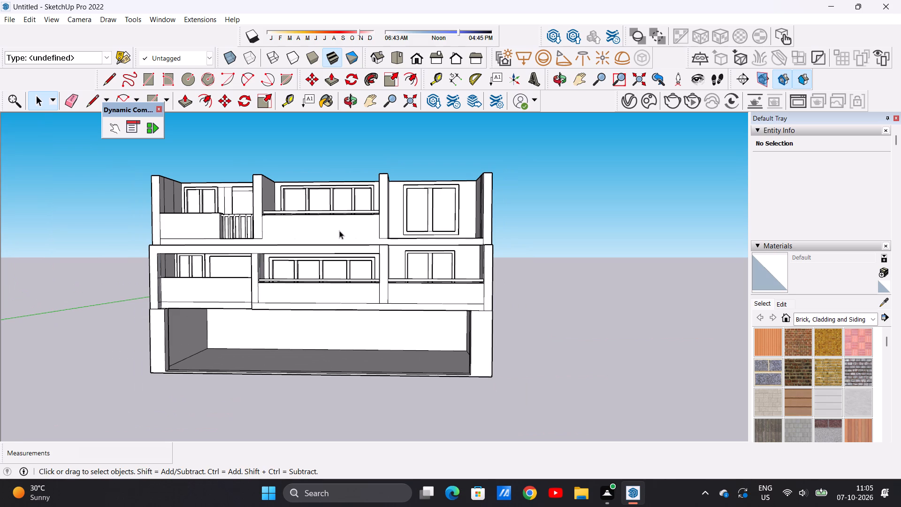
scroll(378, 204, "down", 4)
scroll(356, 156, "up", 1)
scroll(323, 273, "down", 5)
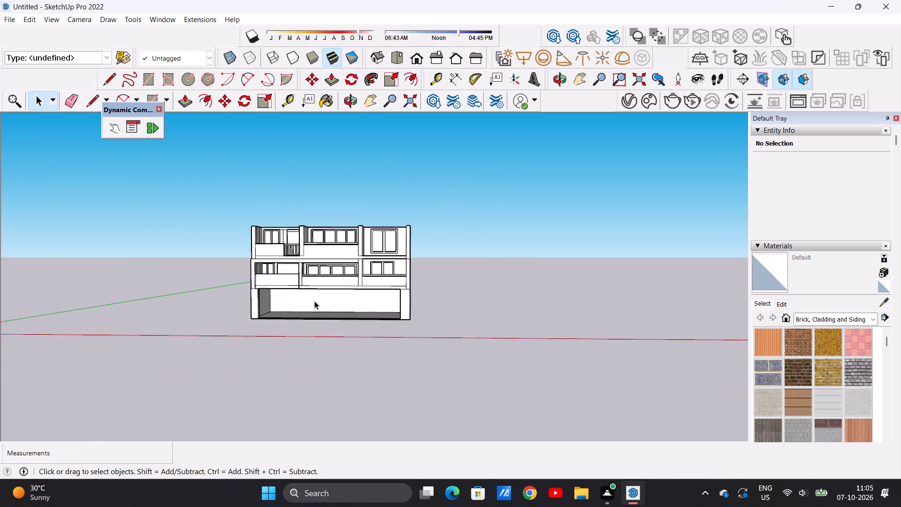
scroll(314, 301, "down", 2)
scroll(341, 218, "up", 10)
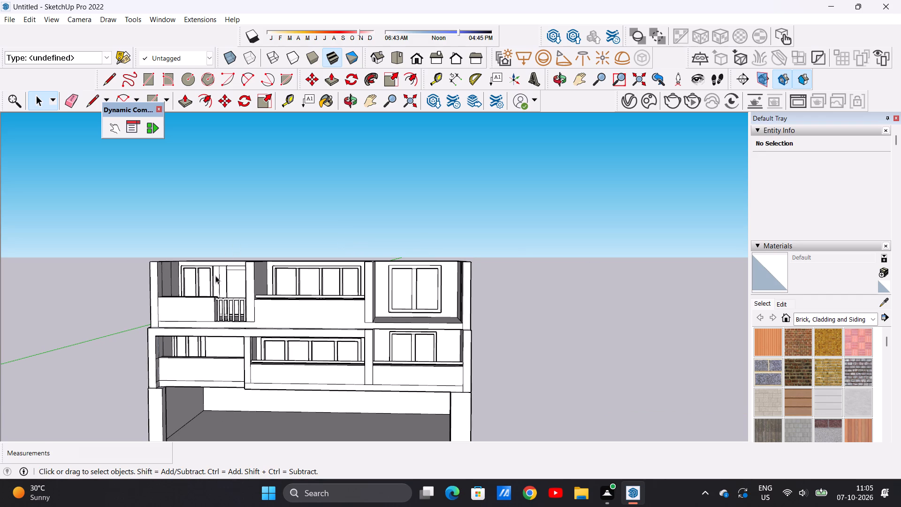
scroll(309, 193, "down", 3)
scroll(185, 263, "up", 3)
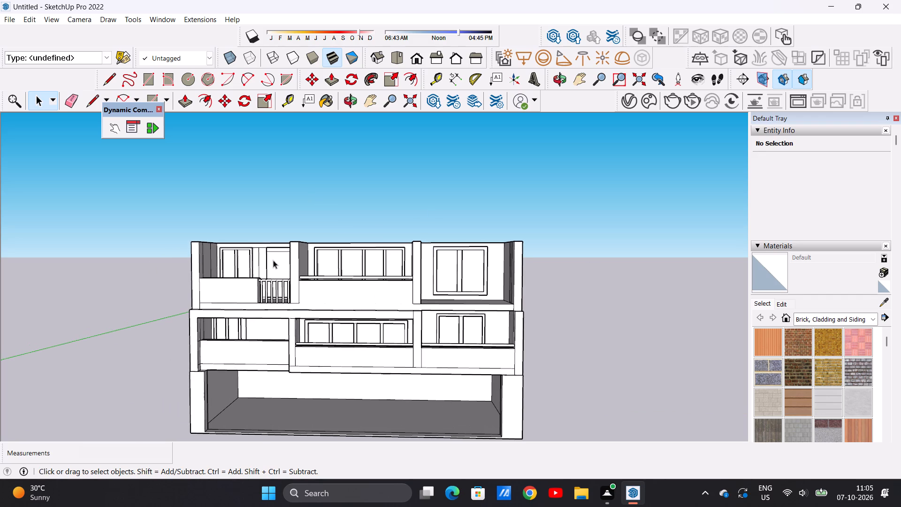
scroll(314, 254, "up", 4)
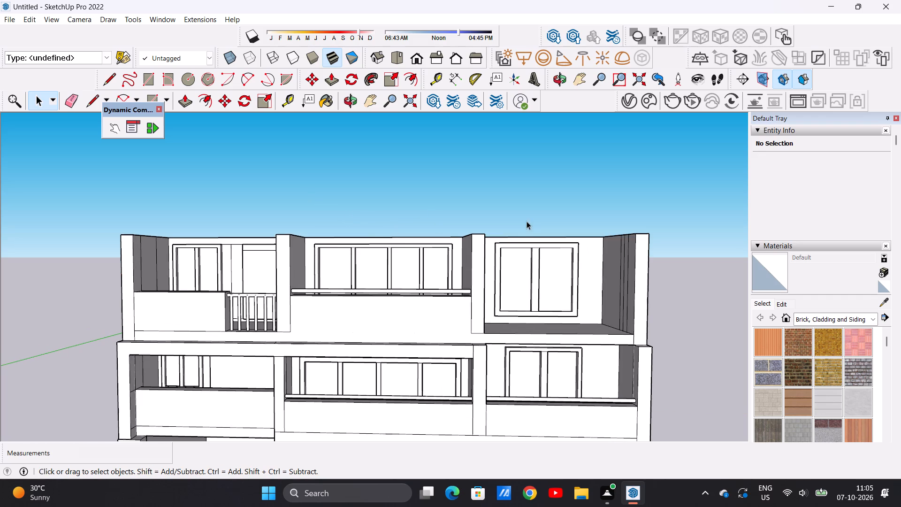
scroll(573, 264, "up", 4)
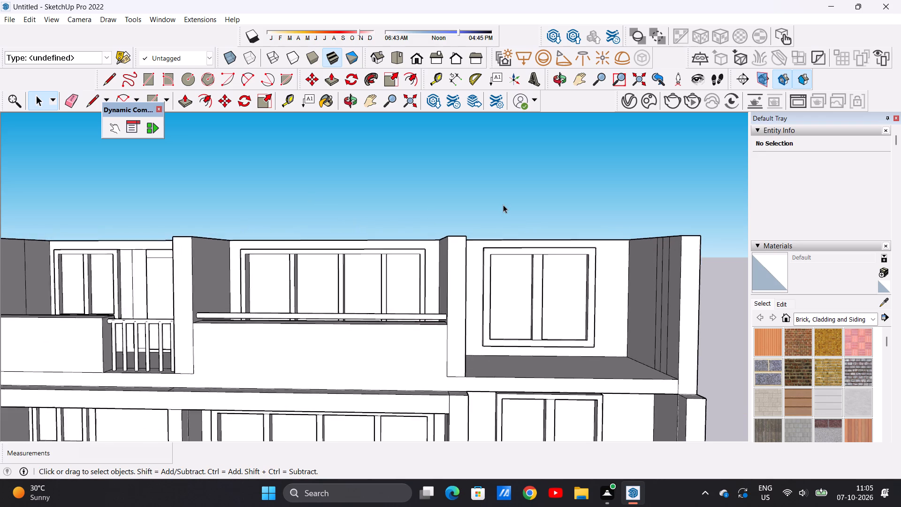
scroll(503, 205, "down", 9)
middle_click_drag(521, 207, 503, 279)
scroll(555, 261, "up", 5)
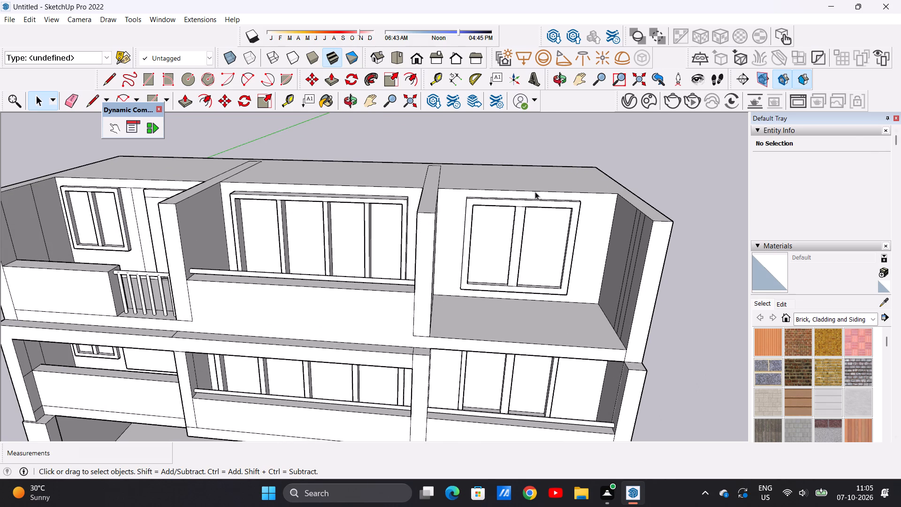
scroll(502, 351, "up", 4)
middle_click_drag(543, 295, 544, 366)
scroll(529, 353, "down", 2)
scroll(543, 342, "up", 3)
middle_click_drag(544, 340, 547, 371)
scroll(544, 340, "down", 1)
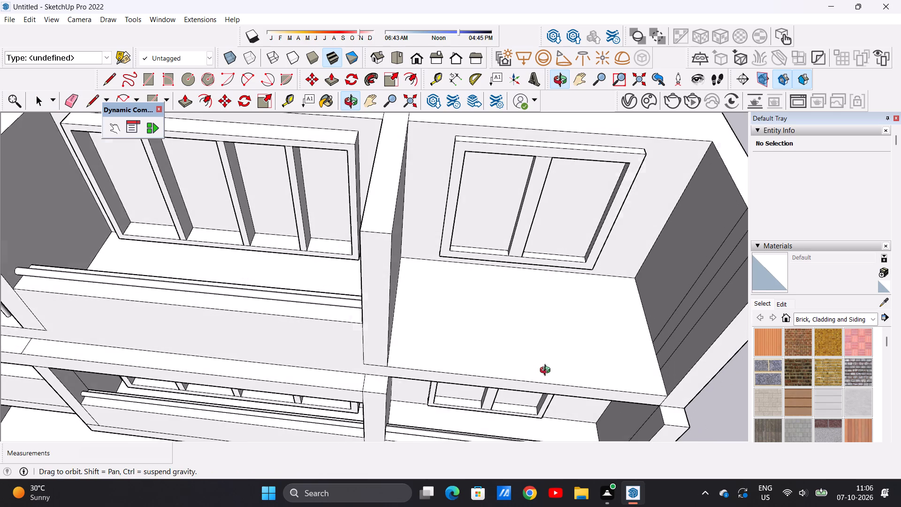
middle_click_drag(547, 371, 547, 372)
Draw a 42' 8 3/4" line across the top storey's right bay floor, parallel to its front edge, outlining a parapet strip.
scroll(515, 368, "up", 1)
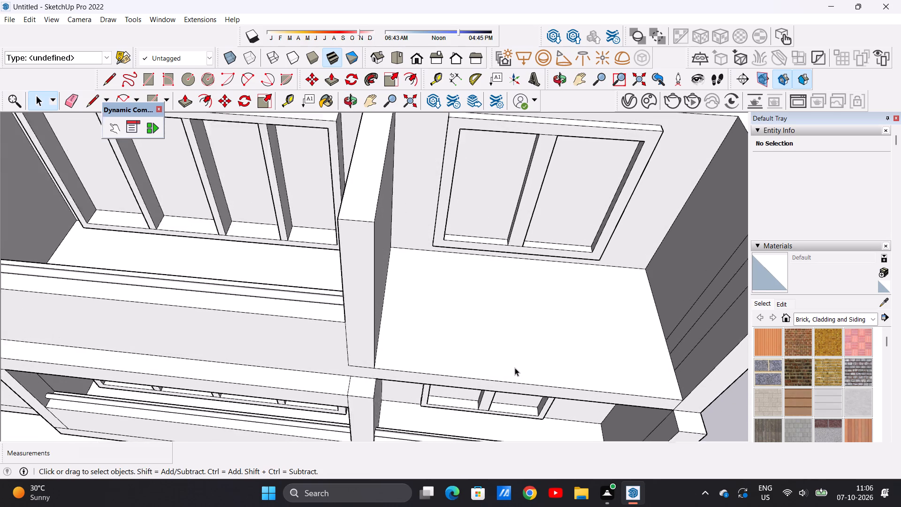
scroll(515, 368, "up", 1)
scroll(399, 341, "down", 3)
middle_click_drag(361, 324, 355, 375)
scroll(368, 365, "up", 4)
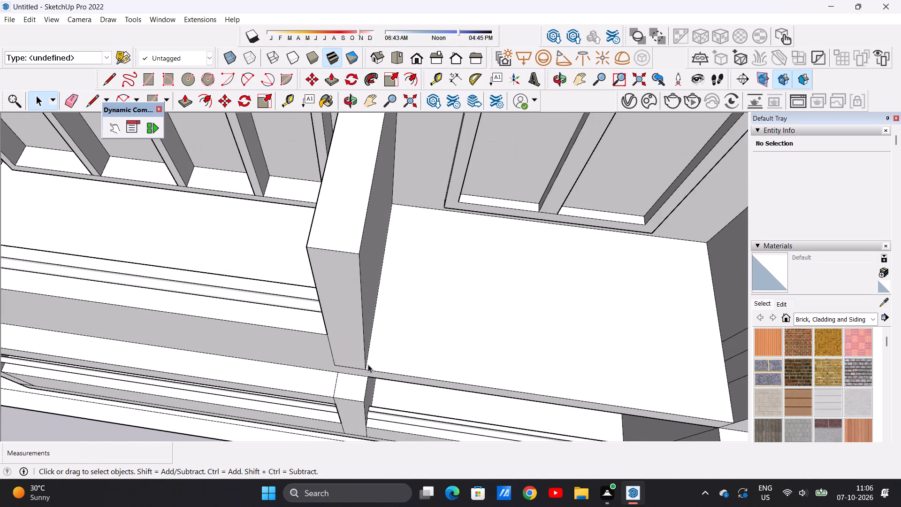
key("l")
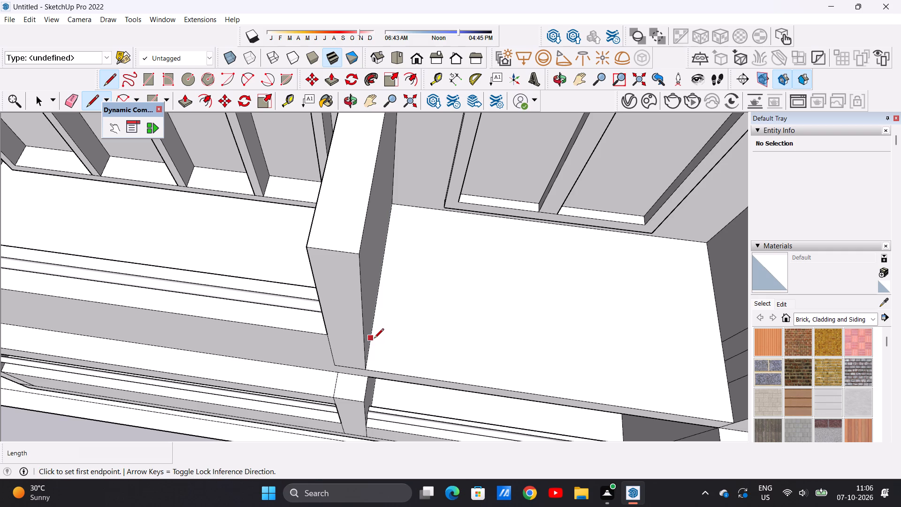
left_click(374, 339)
scroll(435, 348, "down", 8)
scroll(562, 361, "up", 4)
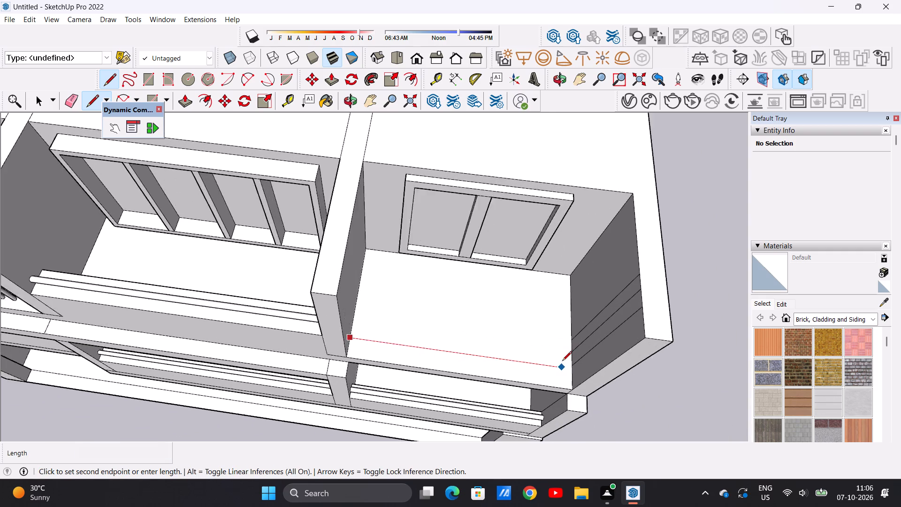
scroll(562, 361, "up", 5)
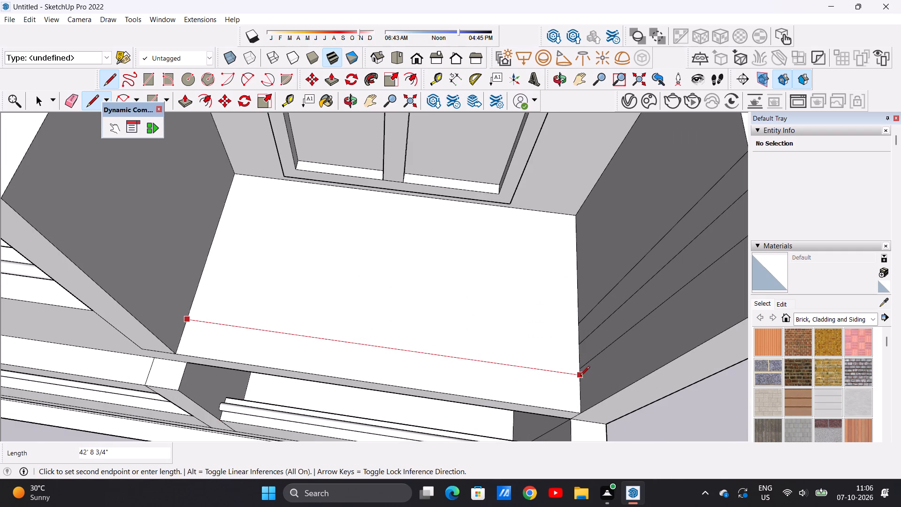
left_click(579, 377)
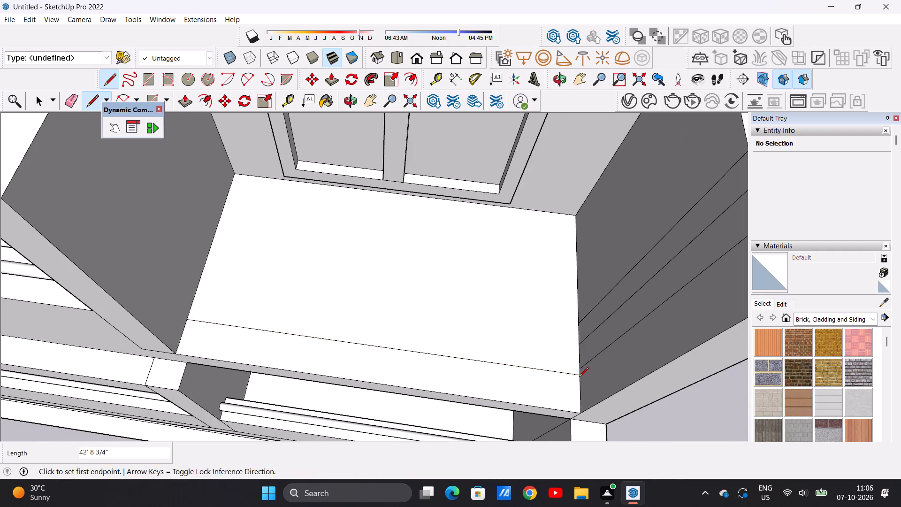
key("space")
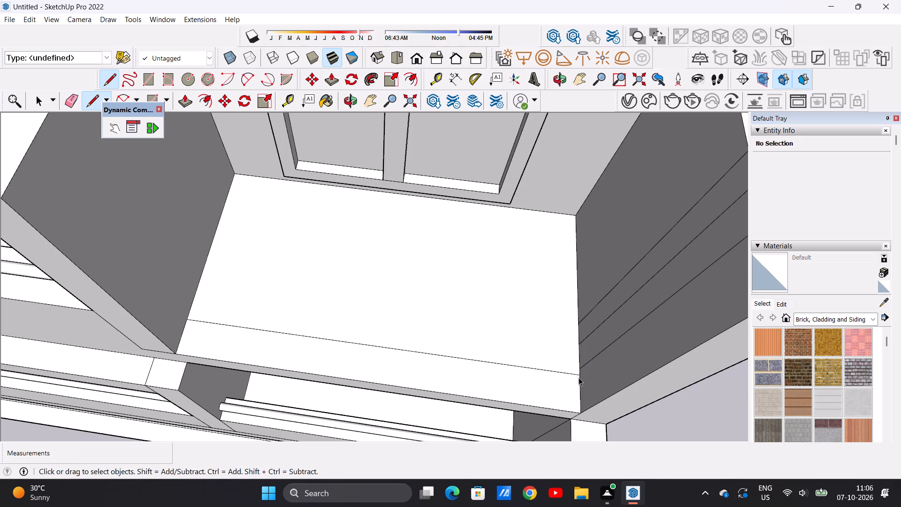
Push/Pull the front floor strip of the right bay up about 10' 10", level with the middle bay's parapet wall.
scroll(507, 378, "down", 8)
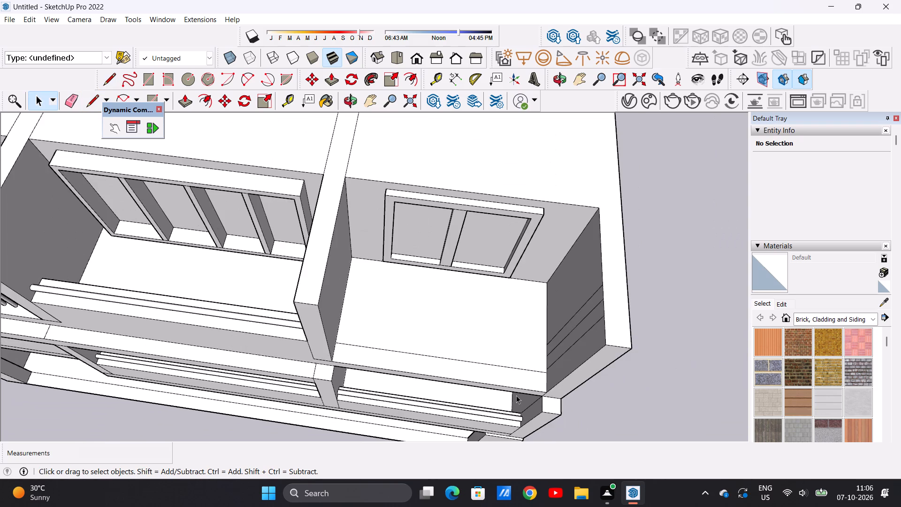
middle_click_drag(516, 395, 534, 259)
scroll(573, 310, "up", 3)
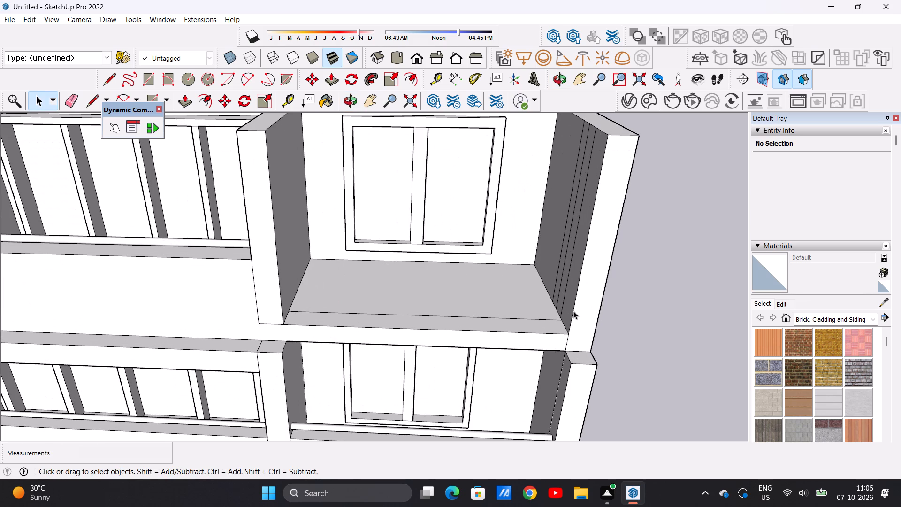
key("p")
scroll(436, 353, "down", 10)
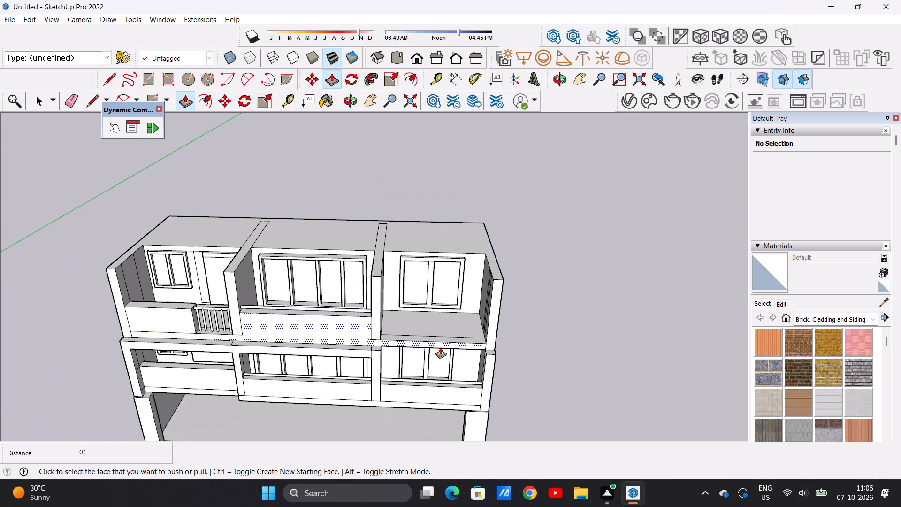
scroll(326, 300, "up", 6)
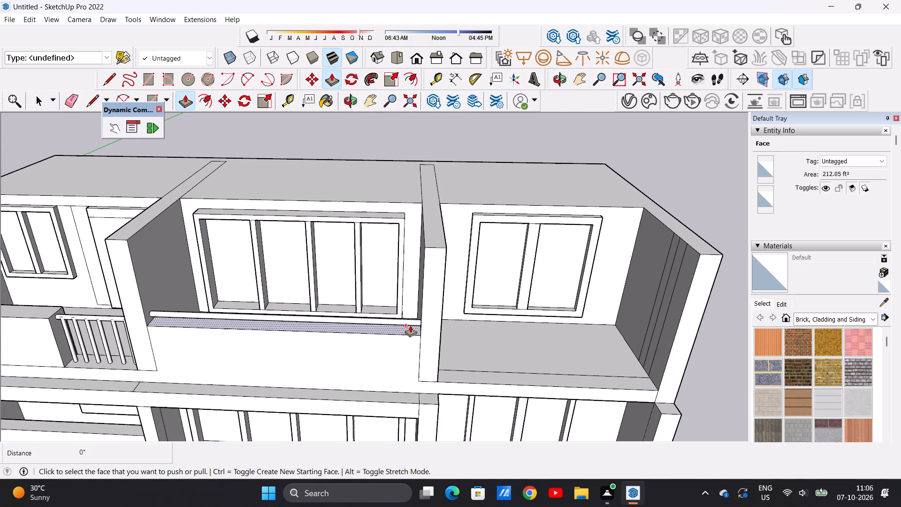
scroll(333, 331, "down", 3)
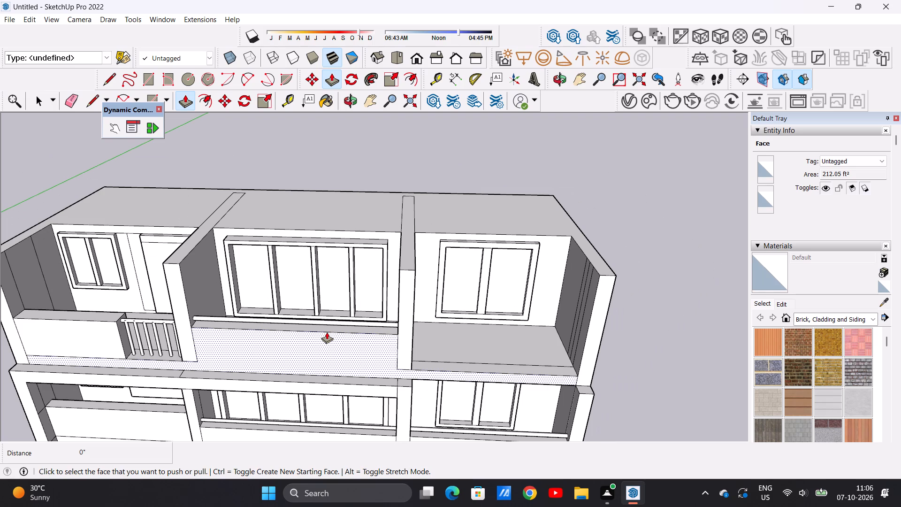
scroll(481, 356, "up", 8)
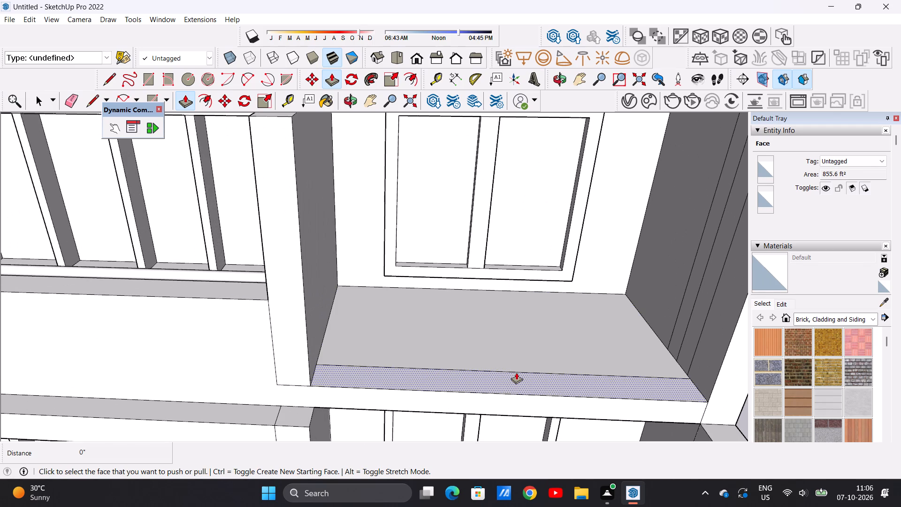
left_click(516, 372)
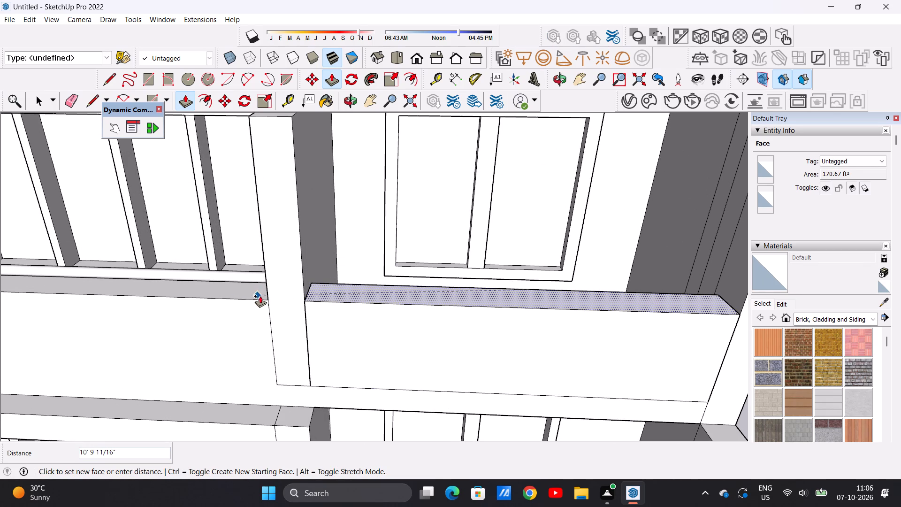
left_click(269, 300)
key("space")
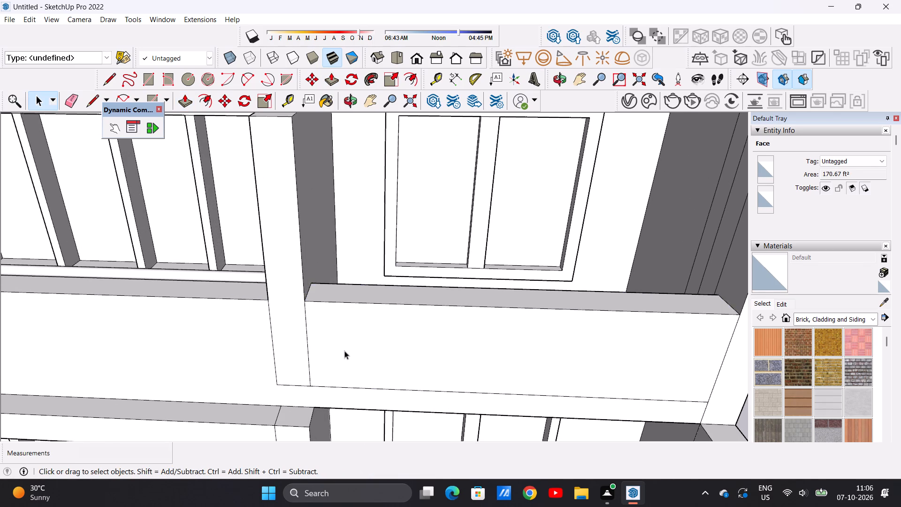
Draw a circle of about 4 15/16" radius on the right bay's outer side wall, just above the top-storey parapet.
scroll(345, 354, "down", 8)
middle_click_drag(359, 350, 438, 302)
scroll(521, 284, "up", 11)
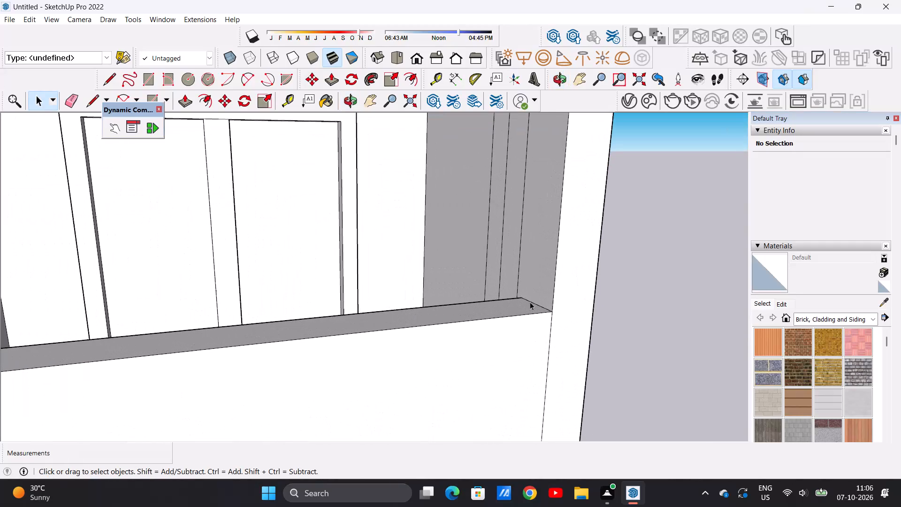
key("c")
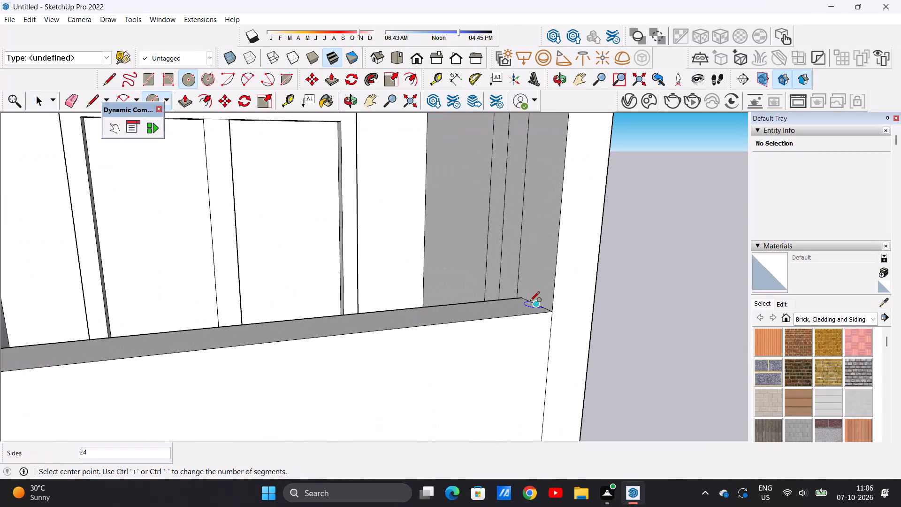
scroll(528, 308, "up", 10)
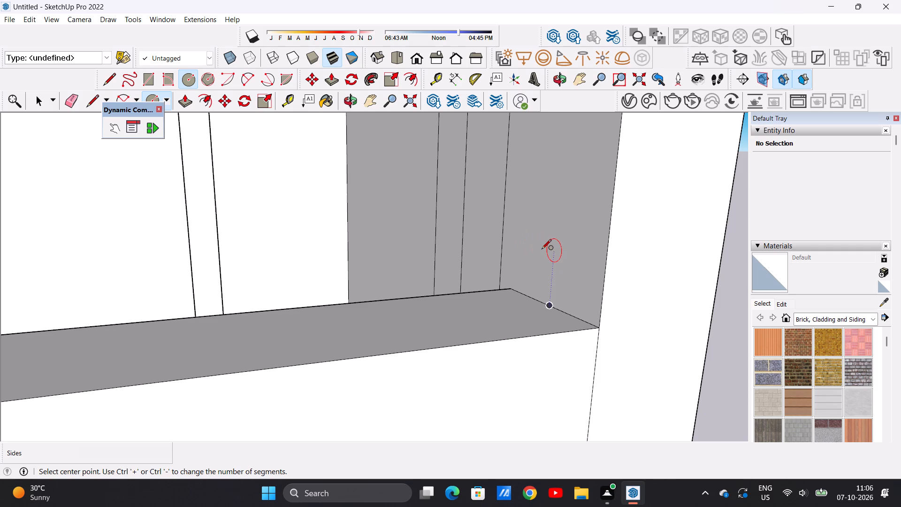
key("space")
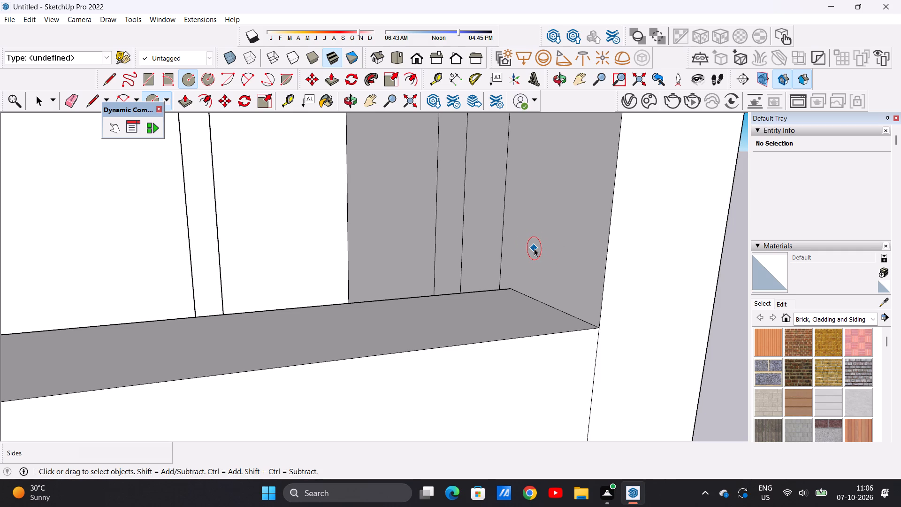
key("c")
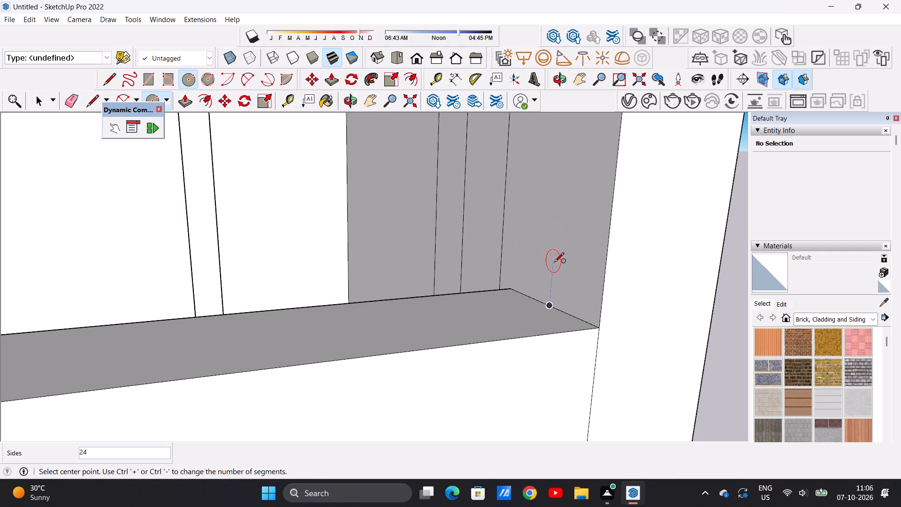
left_click(554, 269)
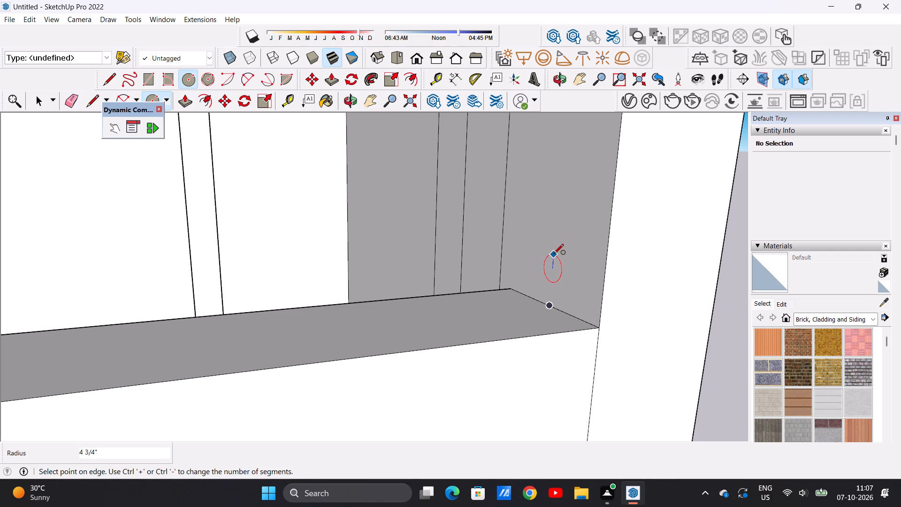
left_click(554, 254)
key("space")
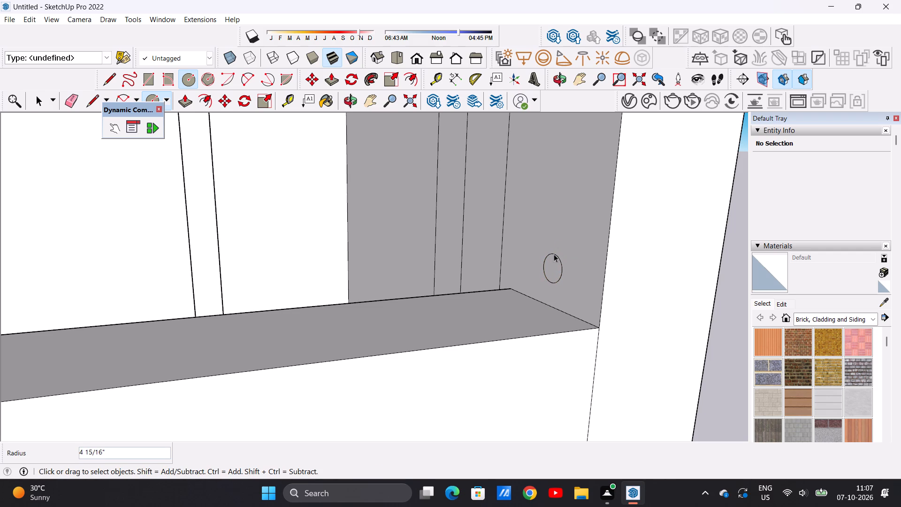
Push/Pull the circle 42' 8 3/4" across the right bay to the opposite side wall as a parapet handrail.
key("p")
left_click(552, 259)
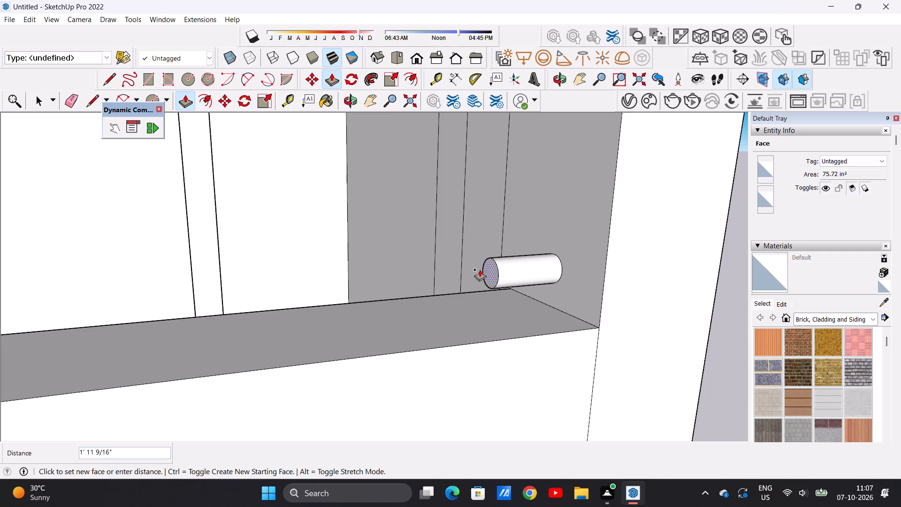
scroll(464, 275, "down", 18)
scroll(279, 286, "down", 5)
middle_click_drag(284, 277, 226, 273)
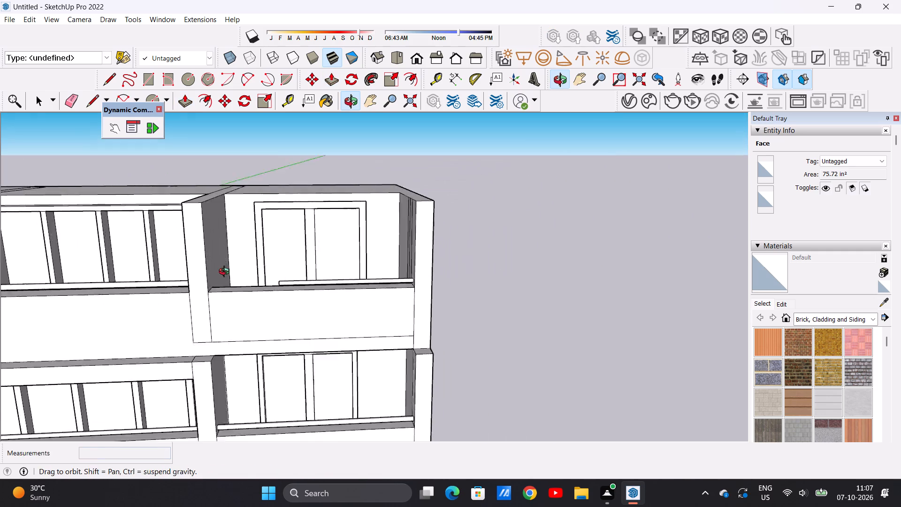
middle_click_drag(226, 273, 223, 272)
scroll(219, 271, "up", 11)
left_click(200, 269)
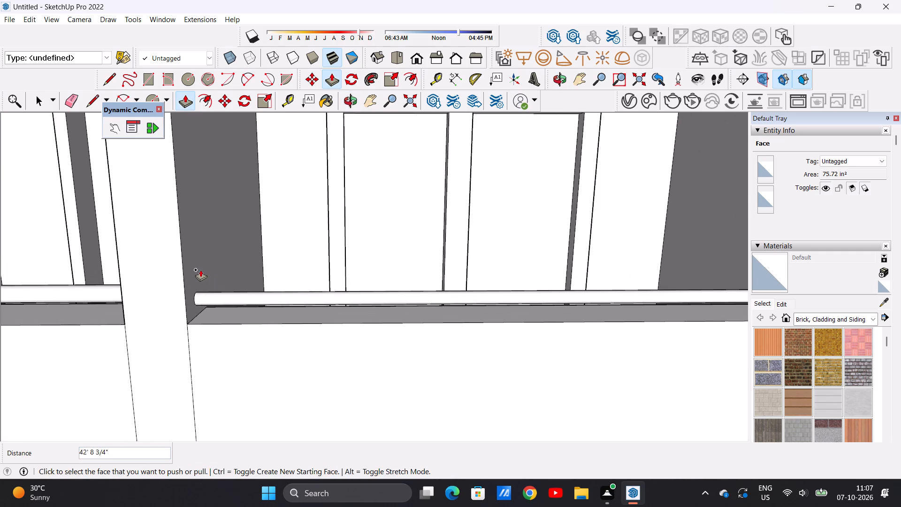
key("space")
Draw a line about 53' 5 5/8" long along the base of the top storey's middle bay parapet, from pier to pier.
scroll(443, 363, "down", 15)
scroll(275, 400, "up", 5)
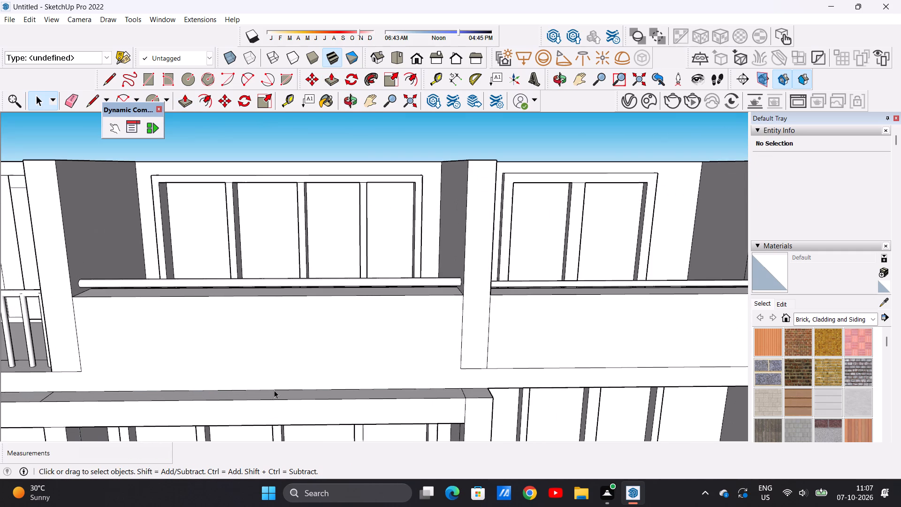
scroll(274, 390, "up", 1)
key("l")
scroll(337, 363, "down", 8)
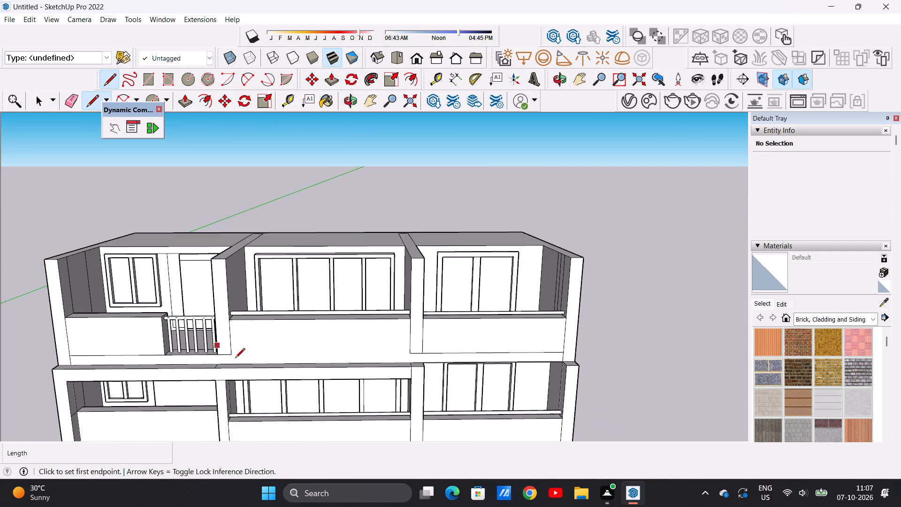
scroll(251, 363, "up", 9)
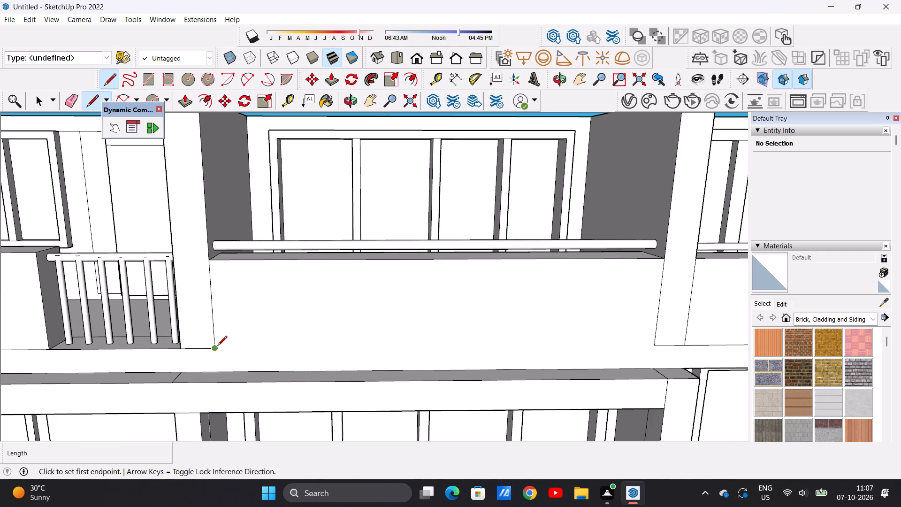
left_click(217, 346)
scroll(389, 340, "down", 4)
scroll(575, 348, "up", 4)
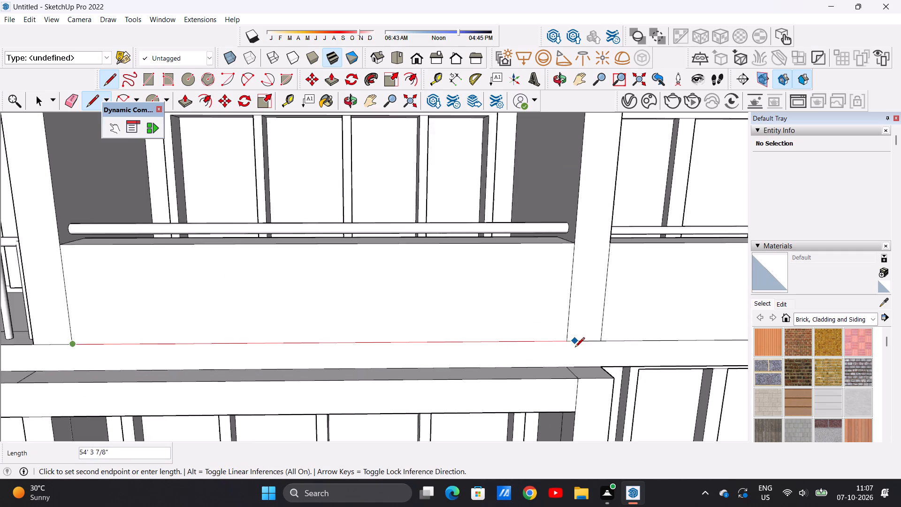
scroll(575, 348, "up", 5)
left_click(564, 338)
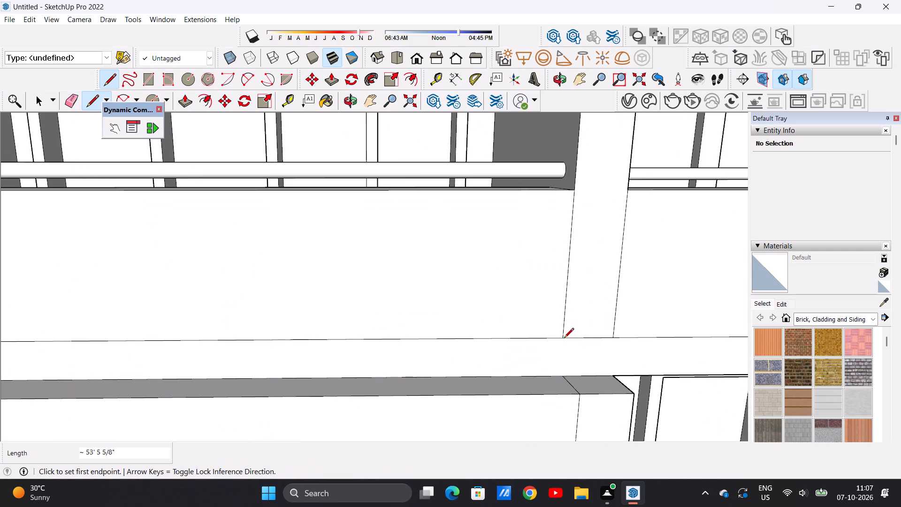
key("space")
Draw a vertical line on the middle bay's left side wall from the parapet's inner corner up to the wall's top edge.
scroll(521, 370, "down", 16)
scroll(377, 375, "up", 2)
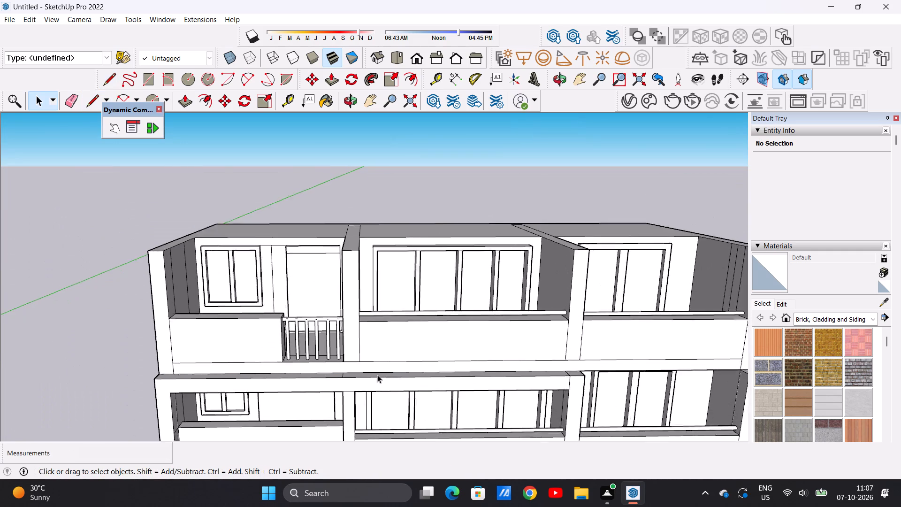
scroll(377, 375, "up", 1)
middle_click_drag(376, 375, 233, 338)
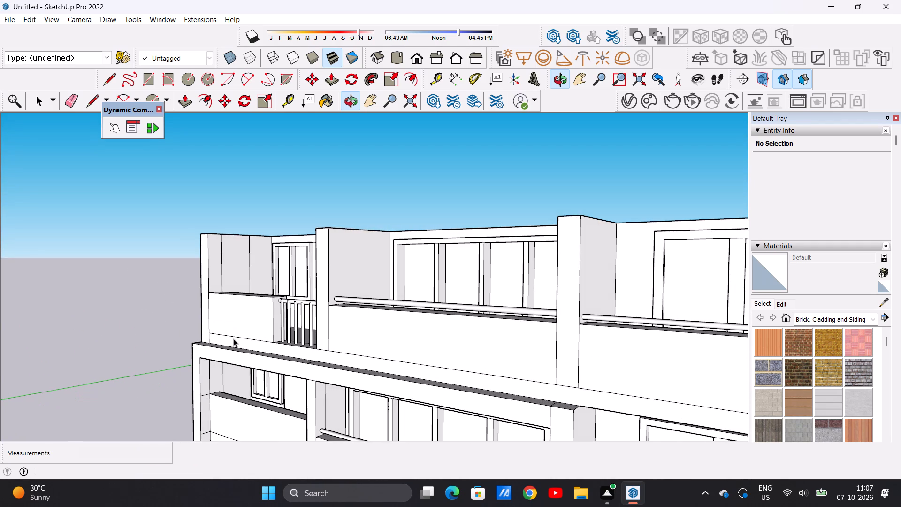
scroll(387, 343, "down", 14)
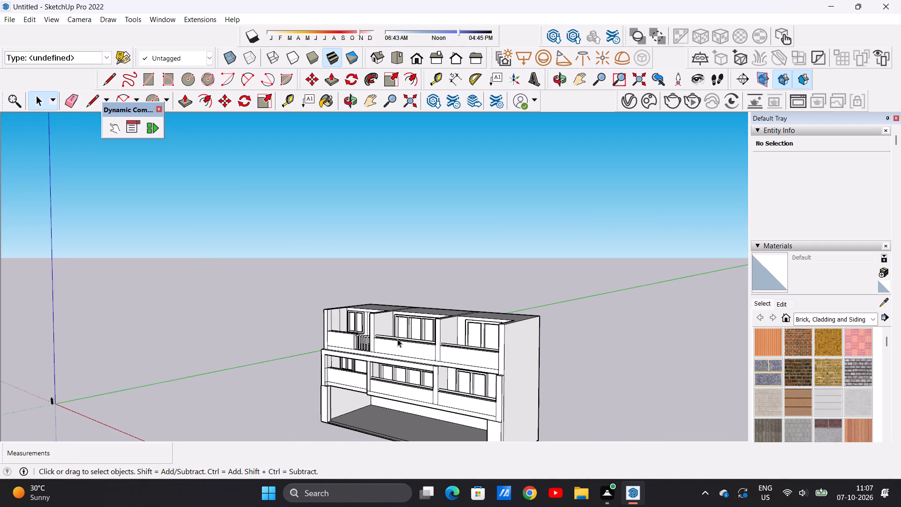
scroll(383, 303, "up", 10)
middle_click_drag(387, 334, 355, 332)
scroll(339, 332, "up", 6)
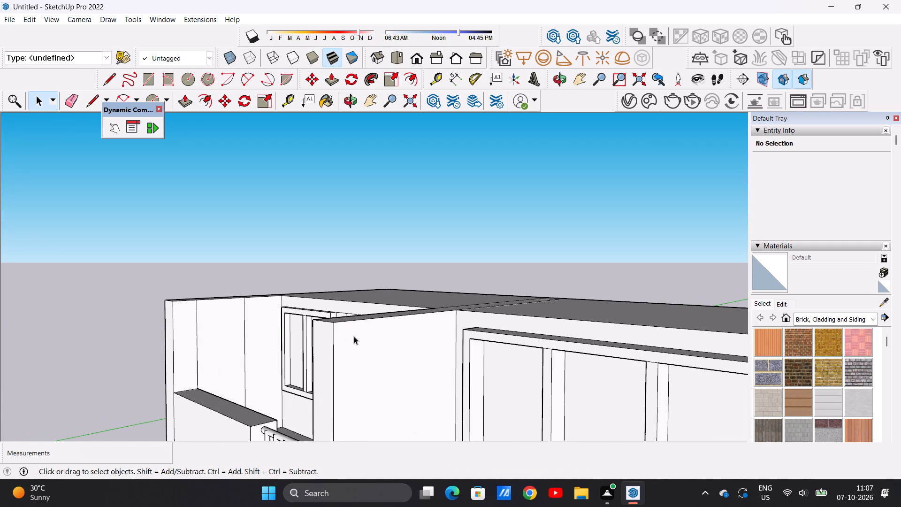
middle_click_drag(354, 336, 260, 346)
scroll(287, 330, "up", 5)
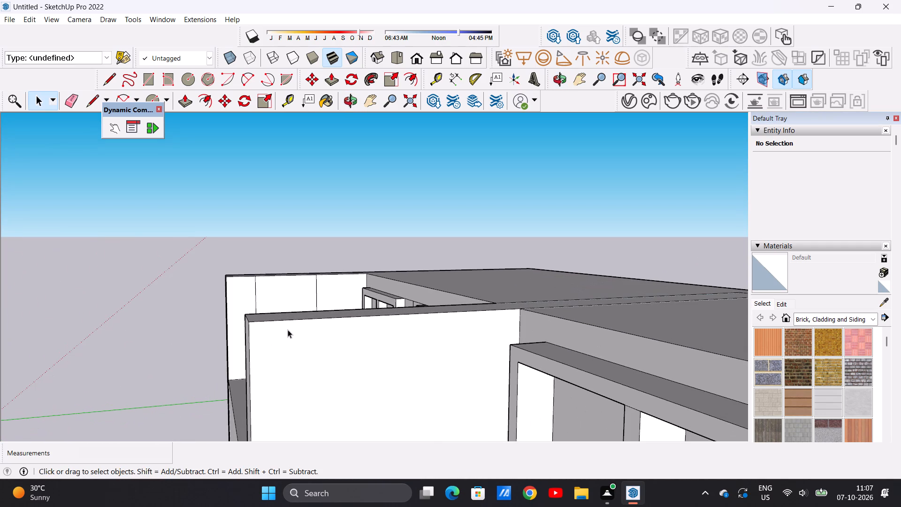
key("l")
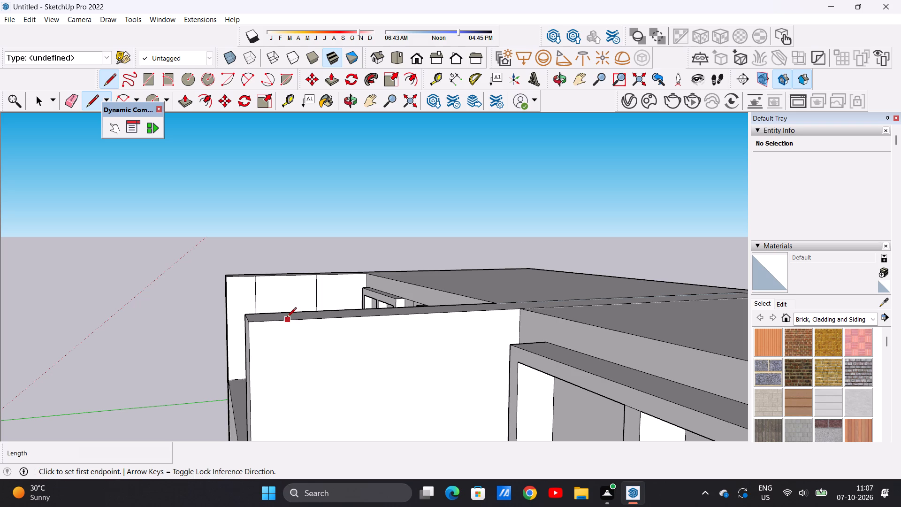
scroll(287, 319, "down", 4)
scroll(288, 320, "up", 1)
scroll(288, 320, "down", 7)
scroll(302, 417, "up", 5)
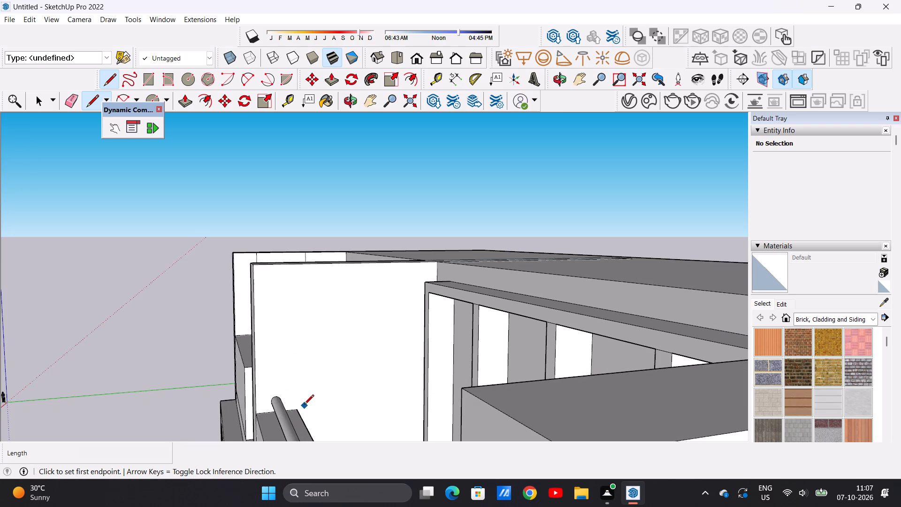
left_click(299, 407)
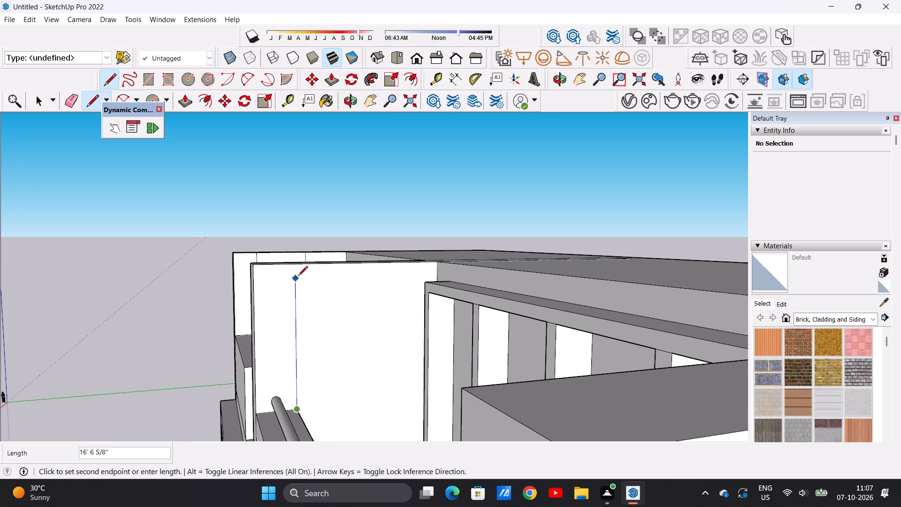
left_click(298, 264)
Draw a horizontal line near the wall's top, from its front edge to the vertical line, closing off a beam-end rectangle.
scroll(277, 310, "up", 5)
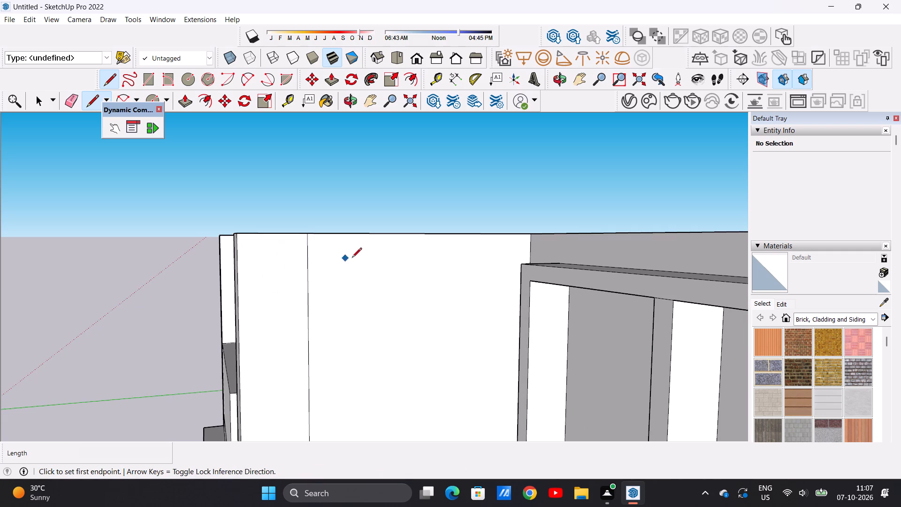
left_click(238, 275)
left_click(307, 272)
key("space")
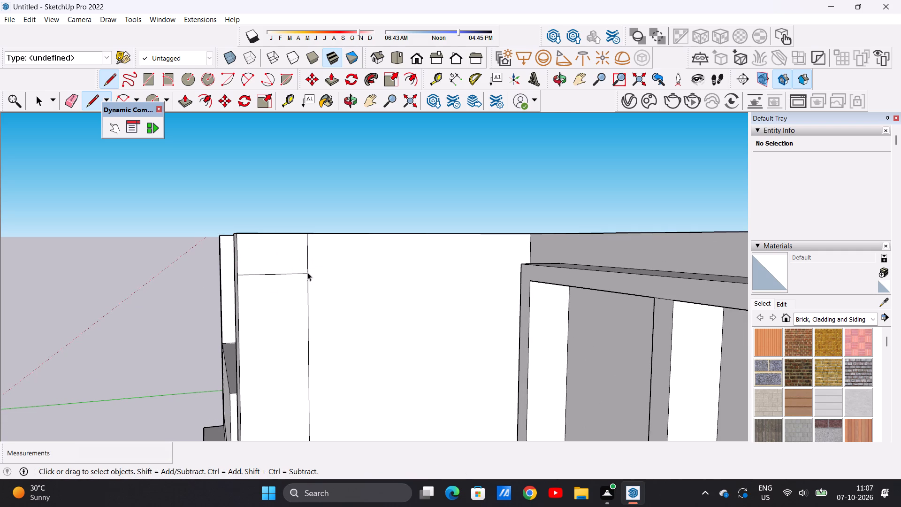
Push/Pull the beam-end rectangle about 99' 11 7/16" across the middle and right bays to the right end wall.
key("p")
left_click(278, 253)
scroll(385, 300, "down", 3)
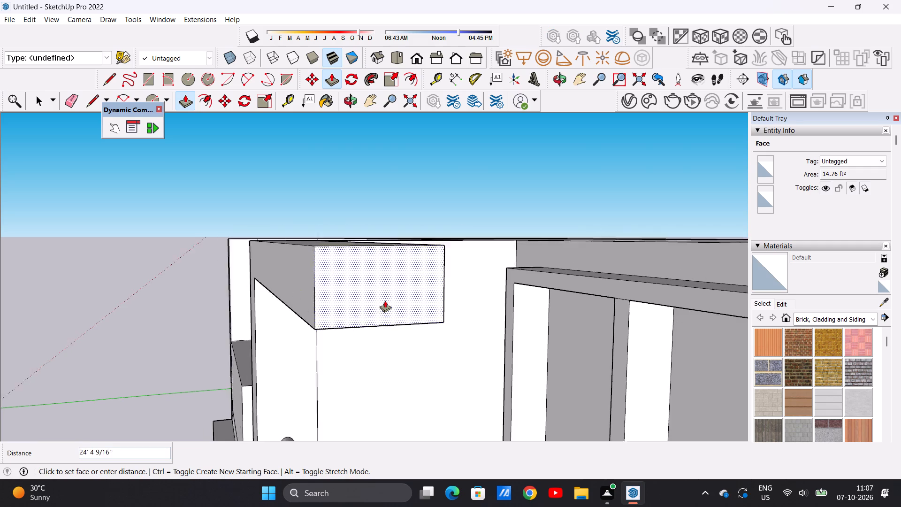
scroll(385, 300, "down", 20)
scroll(385, 300, "down", 4)
middle_click_drag(382, 301, 546, 307)
scroll(533, 307, "up", 8)
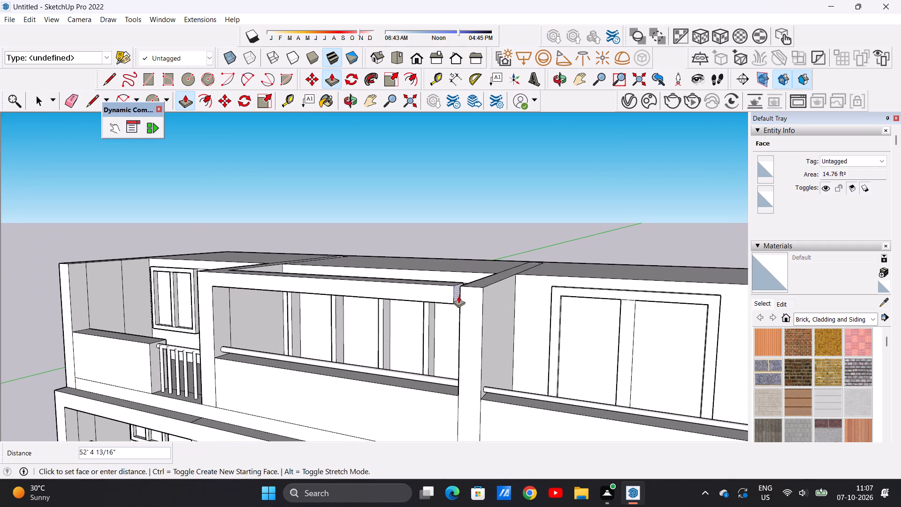
middle_click_drag(454, 300, 497, 298)
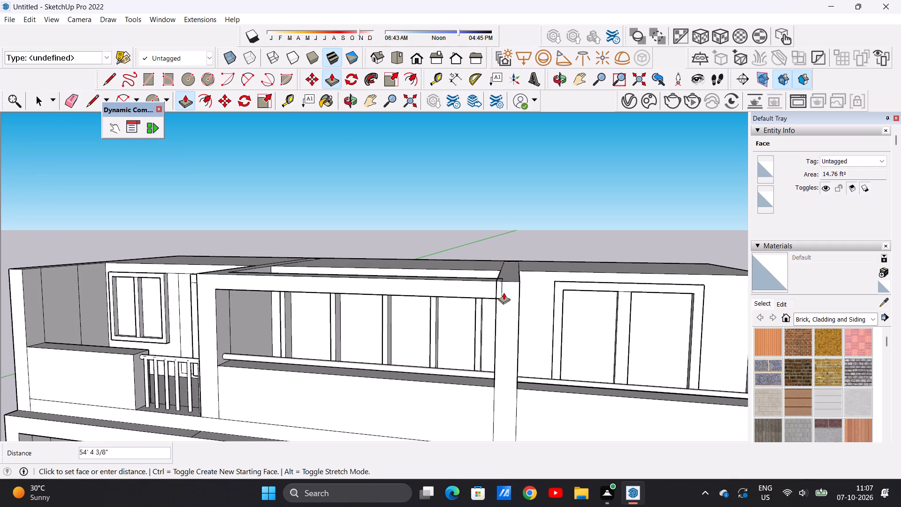
scroll(501, 285, "down", 10)
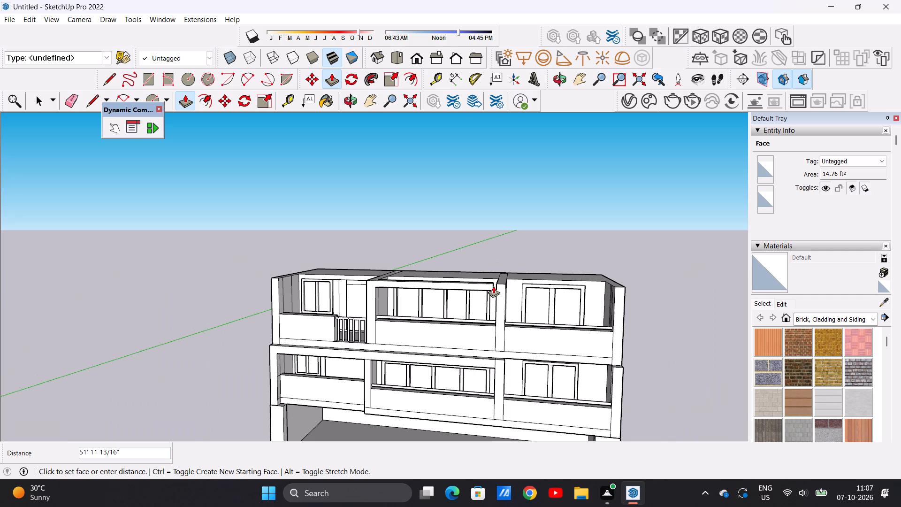
scroll(631, 289, "up", 20)
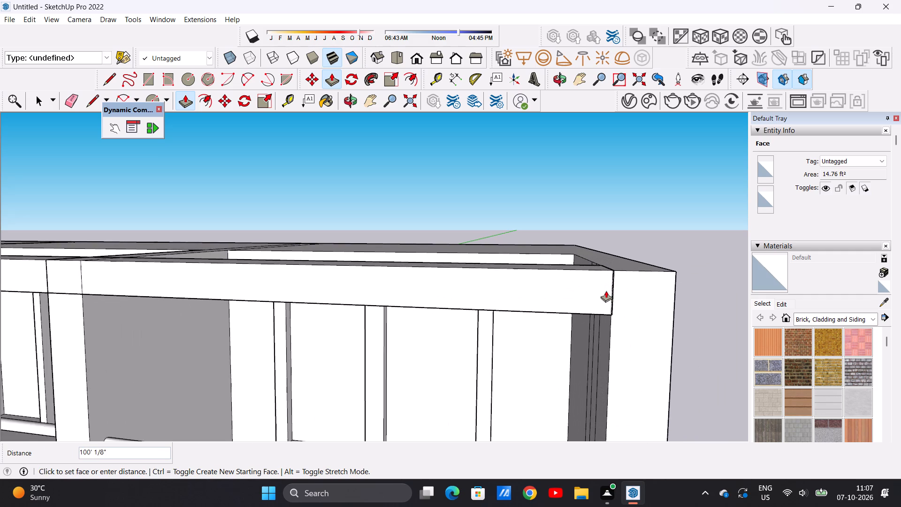
scroll(606, 291, "up", 1)
left_click(614, 269)
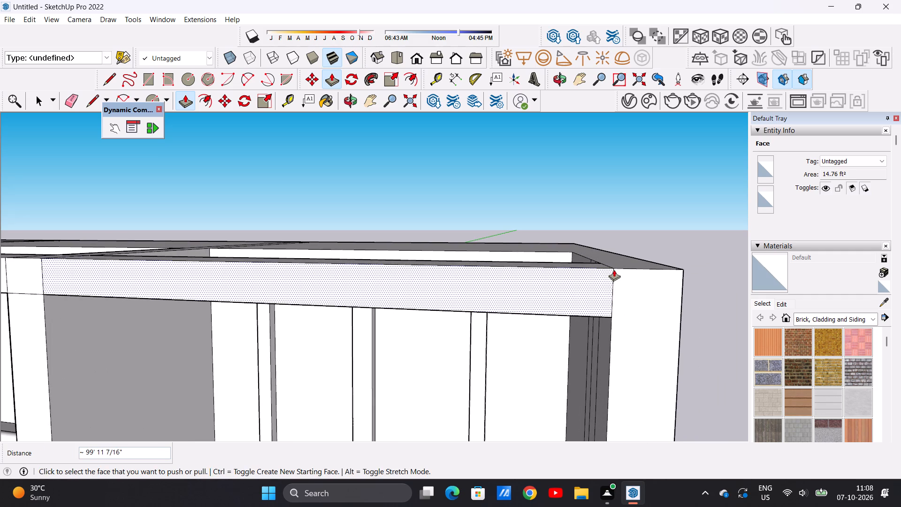
key("space")
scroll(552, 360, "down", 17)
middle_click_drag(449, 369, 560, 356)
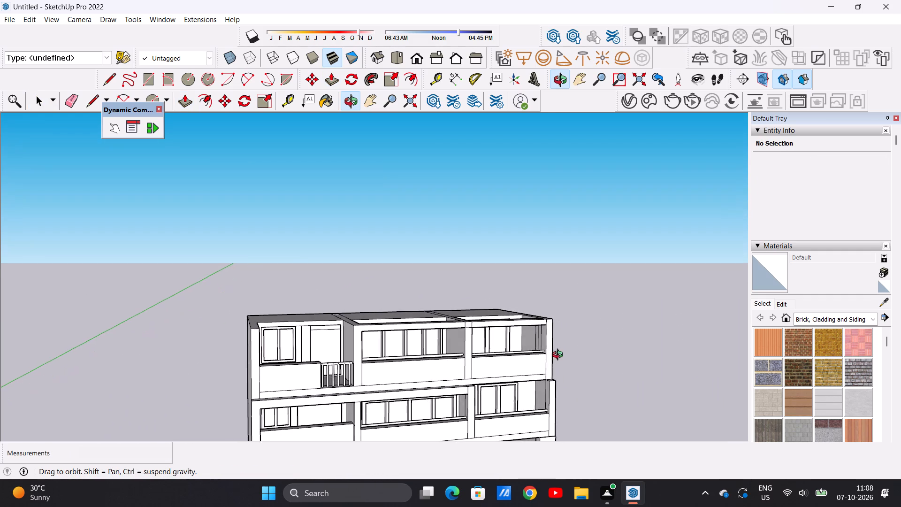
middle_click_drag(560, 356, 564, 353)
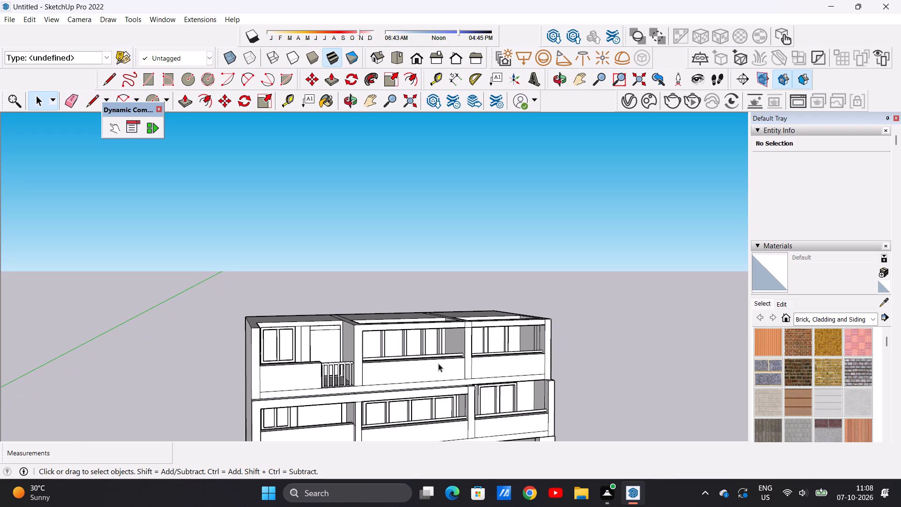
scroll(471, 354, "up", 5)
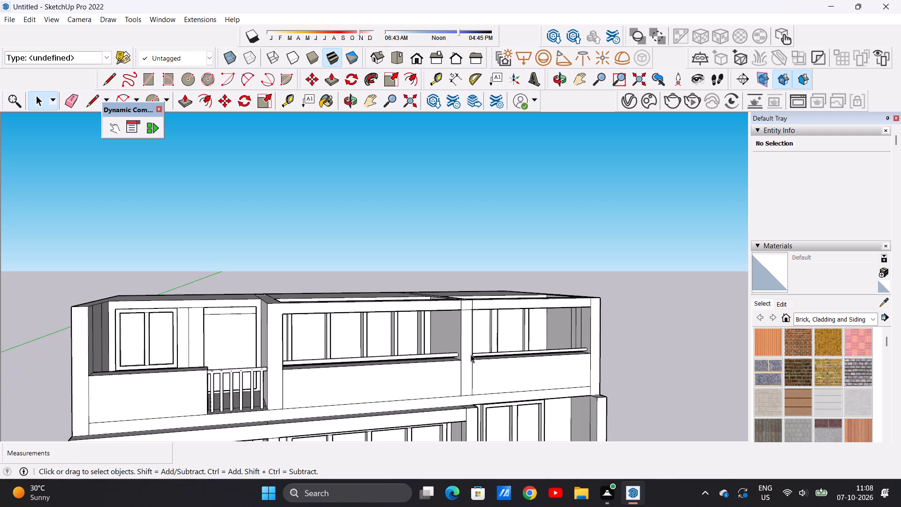
Push/Pull the top storey's middle bay frame face, left pier and beam together, outward about 8' 4 3/4".
key("p")
scroll(276, 358, "up", 2)
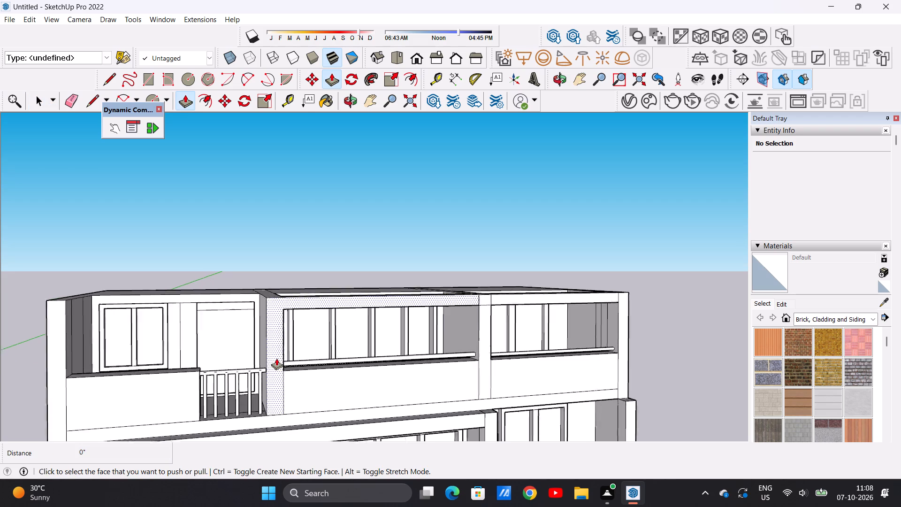
scroll(276, 358, "up", 2)
left_click(276, 358)
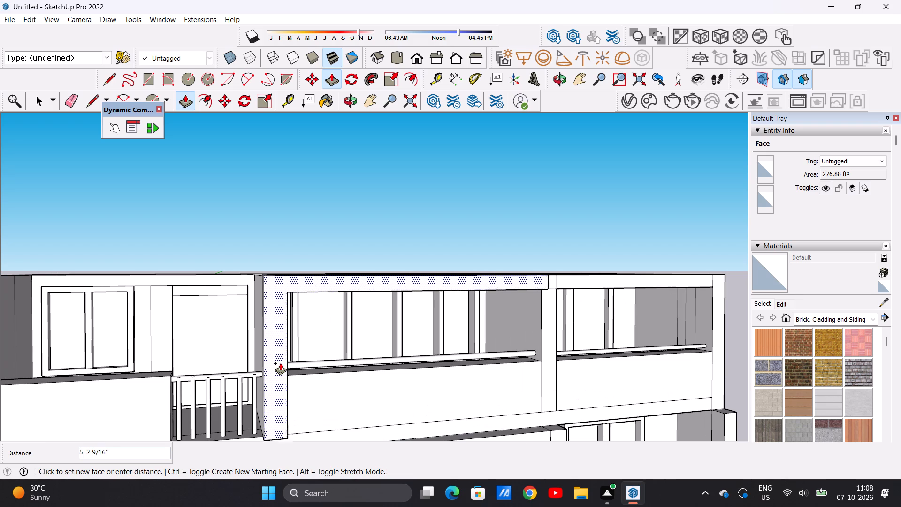
left_click(284, 364)
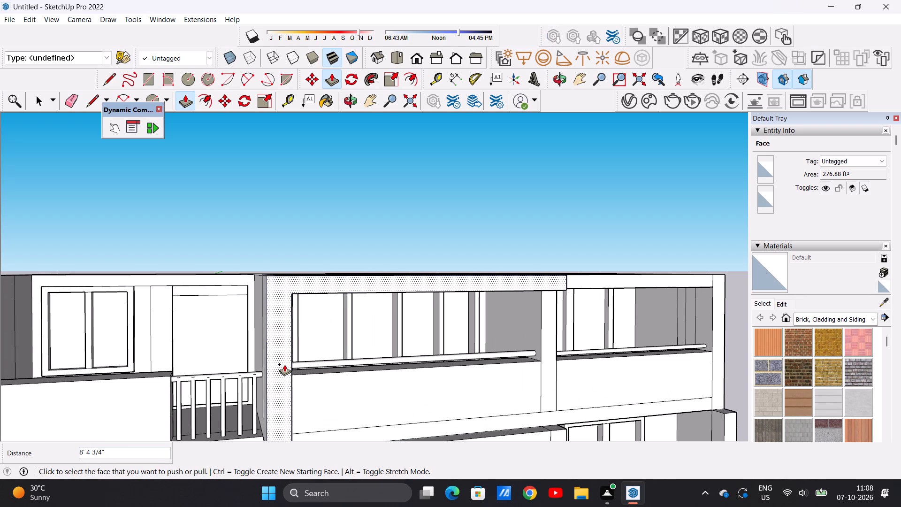
Push the middle bay's frame face back in about 3' 6", followed by about another 1' 1 9/16".
middle_click_drag(269, 338, 351, 339)
left_click(336, 347)
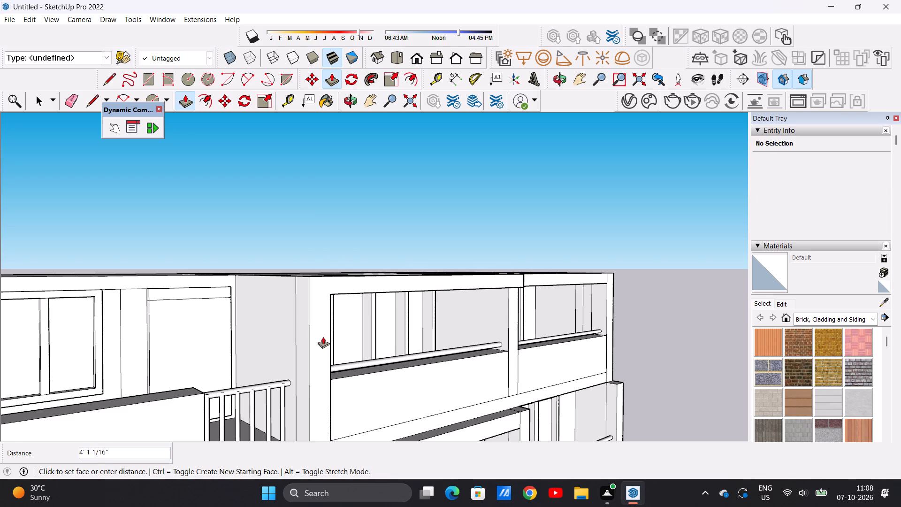
left_click(325, 338)
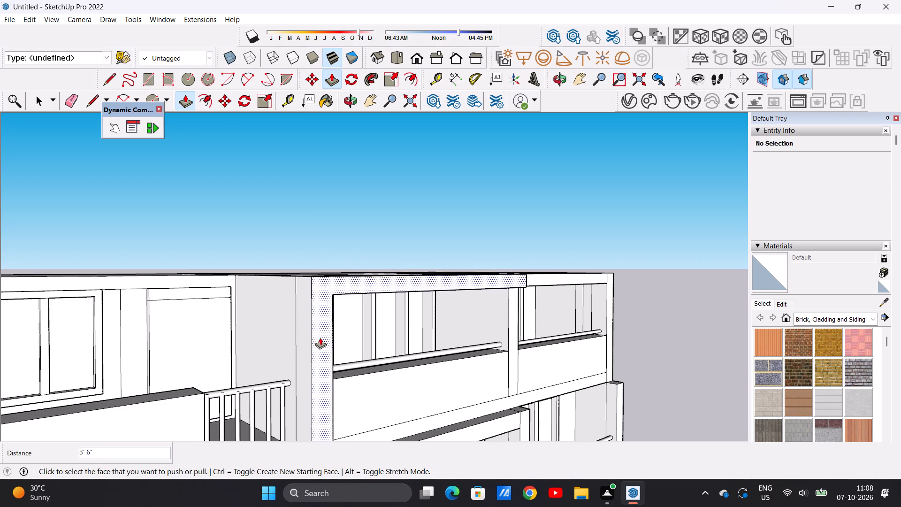
scroll(320, 338, "down", 10)
scroll(324, 349, "up", 15)
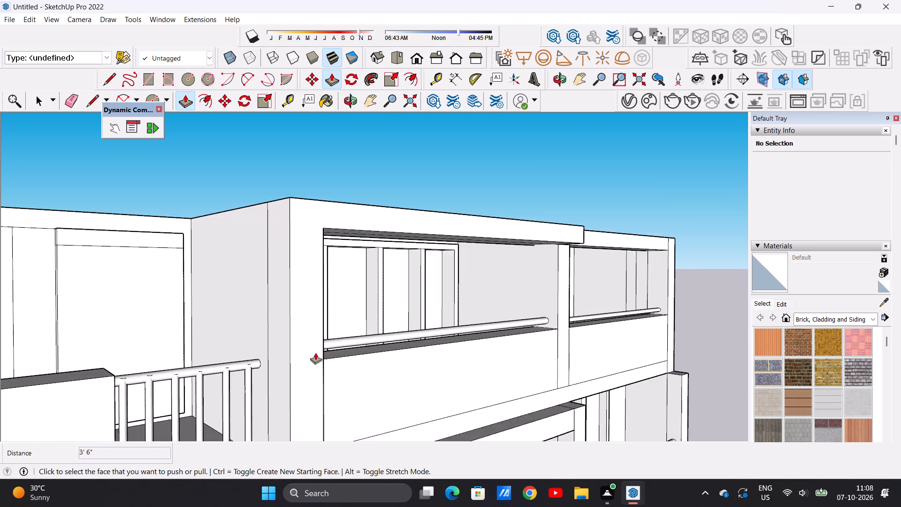
scroll(315, 353, "up", 3)
left_click(299, 360)
left_click(291, 352)
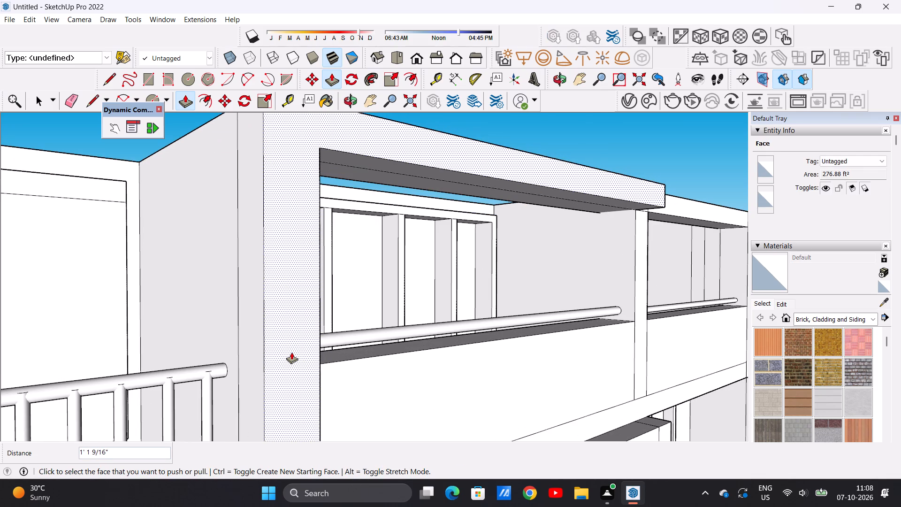
Pull the right bay's top beam face out 3' 9 3/16", flush with the middle bay's beam.
scroll(292, 367, "down", 19)
middle_click_drag(427, 343, 283, 322)
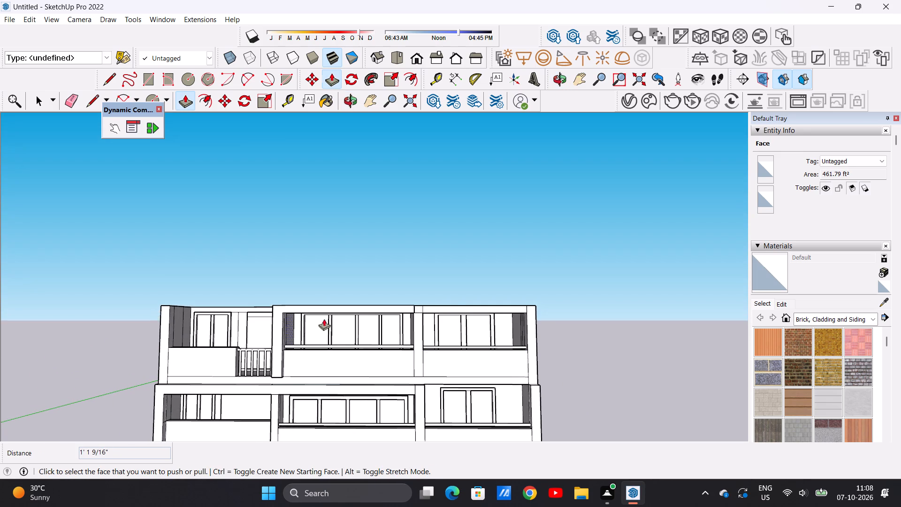
scroll(455, 299, "up", 5)
middle_click_drag(469, 305, 337, 377)
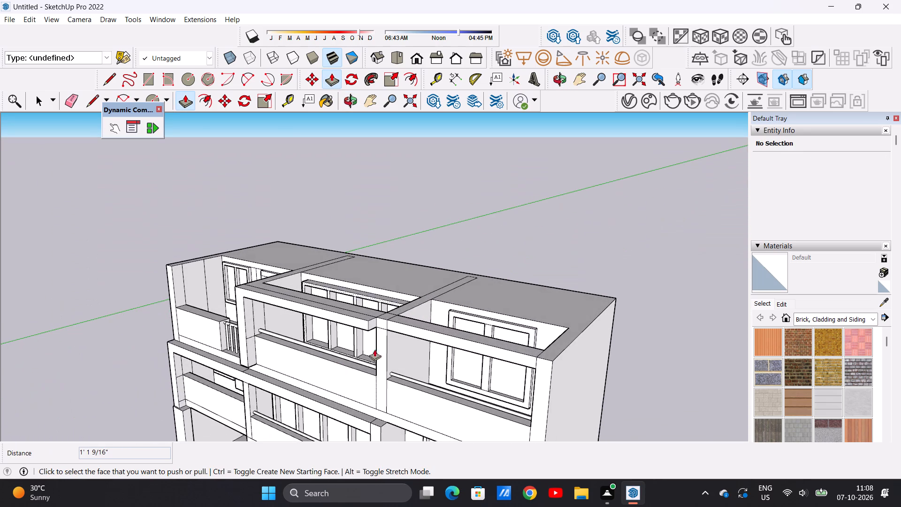
scroll(429, 328, "up", 8)
left_click(408, 336)
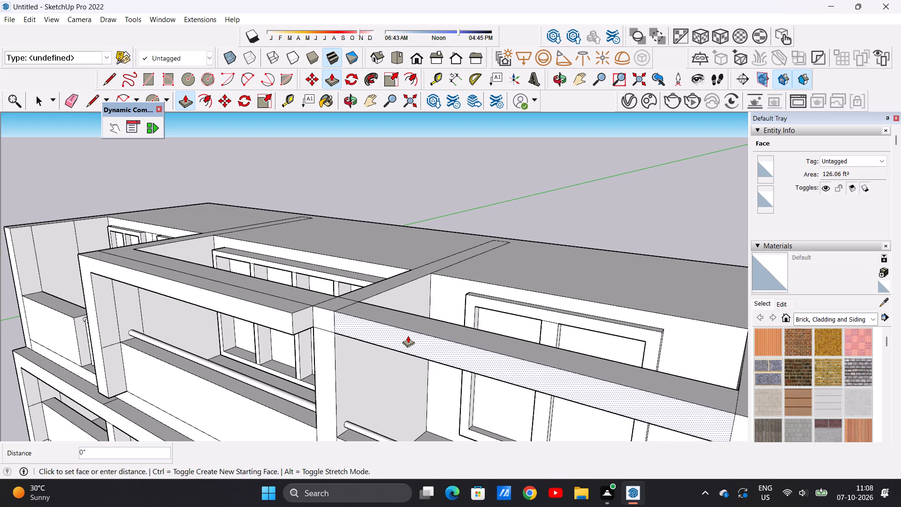
scroll(375, 319, "down", 4)
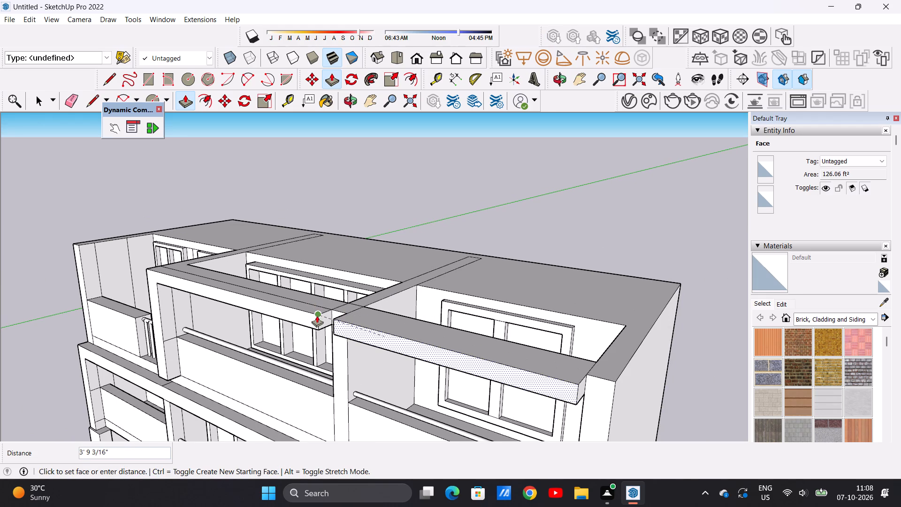
left_click(316, 315)
Pull the beam-height face above the pier between the middle and right bays out 3' 9 3/16", flush with the adjoining beams.
middle_click_drag(357, 328, 470, 330)
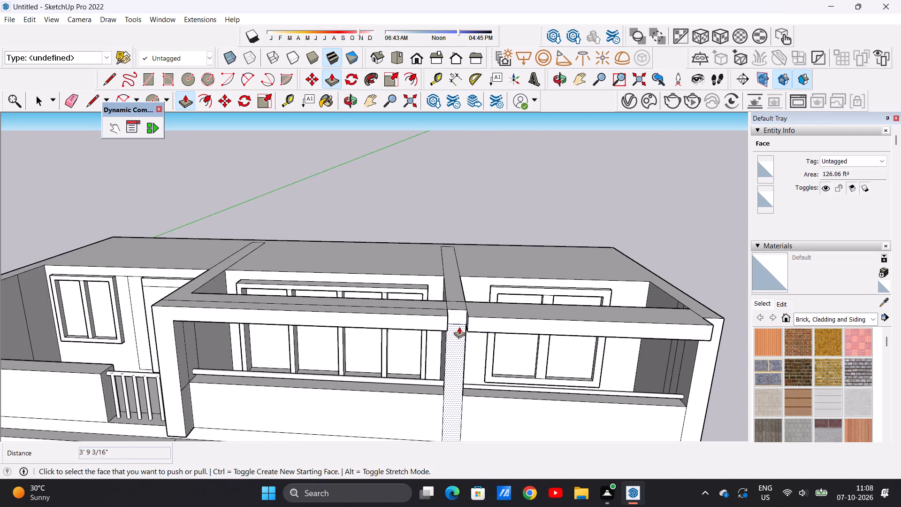
scroll(458, 327, "up", 10)
left_click(457, 305)
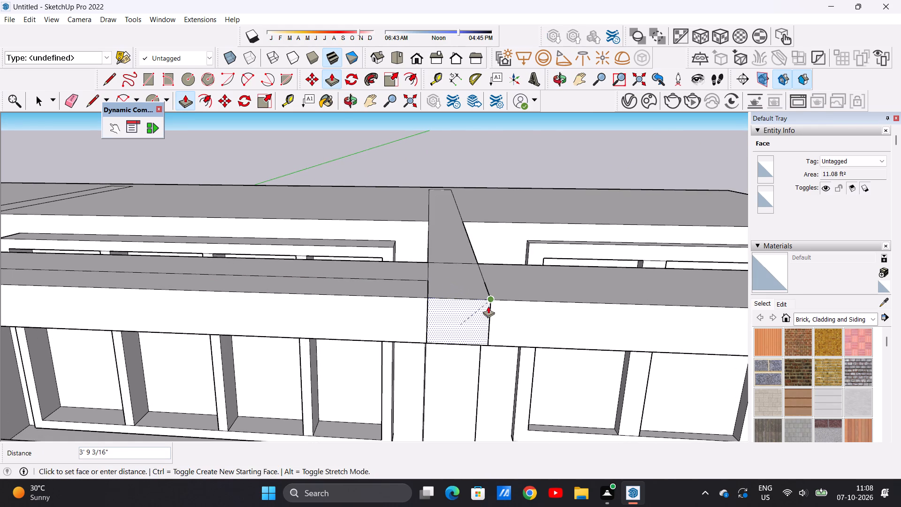
left_click(489, 305)
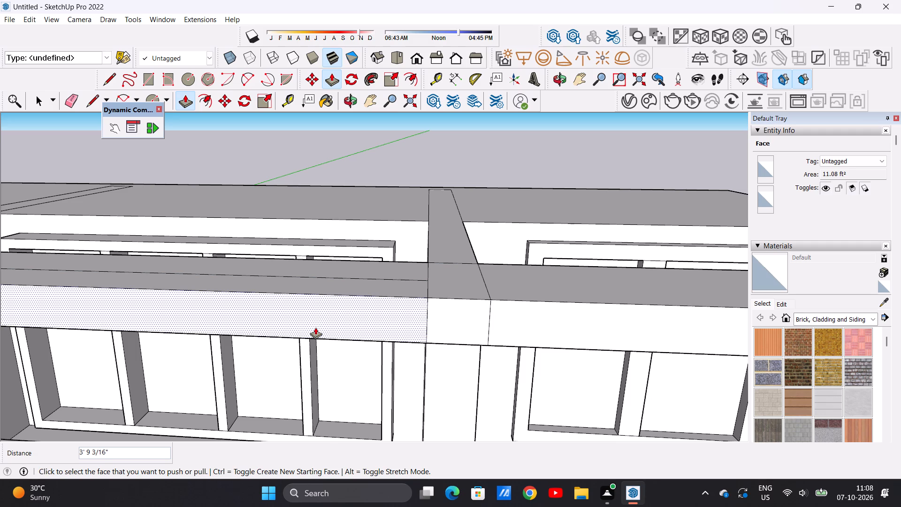
Pull the top storey's right end pier face out 3' 9 3/16", flush with the right bay's beam.
scroll(315, 323, "down", 18)
scroll(481, 315, "up", 7)
scroll(463, 315, "down", 1)
scroll(463, 315, "up", 3)
middle_click_drag(468, 311, 366, 301)
scroll(379, 302, "up", 5)
left_click(377, 302)
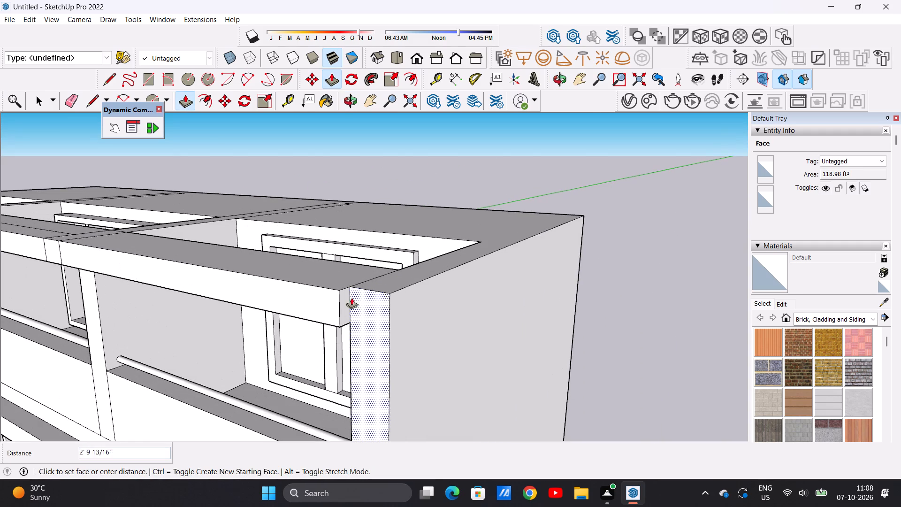
left_click(340, 286)
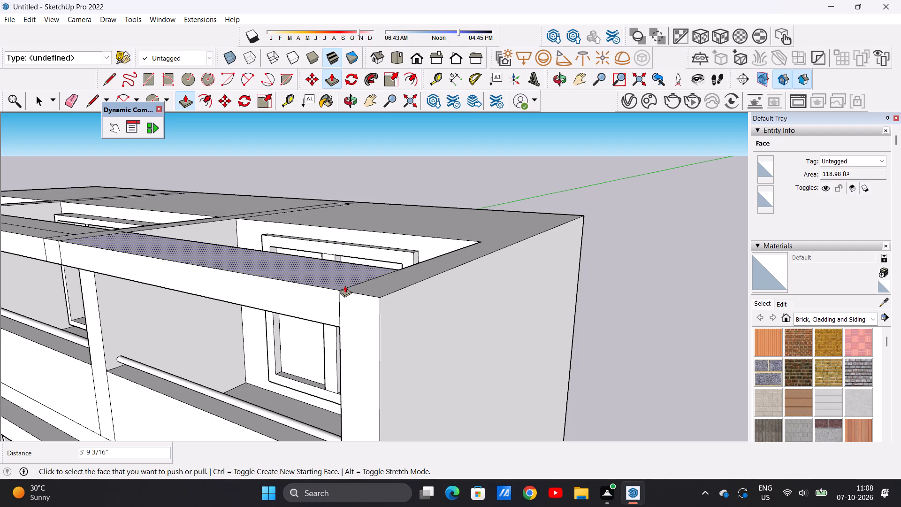
key("space")
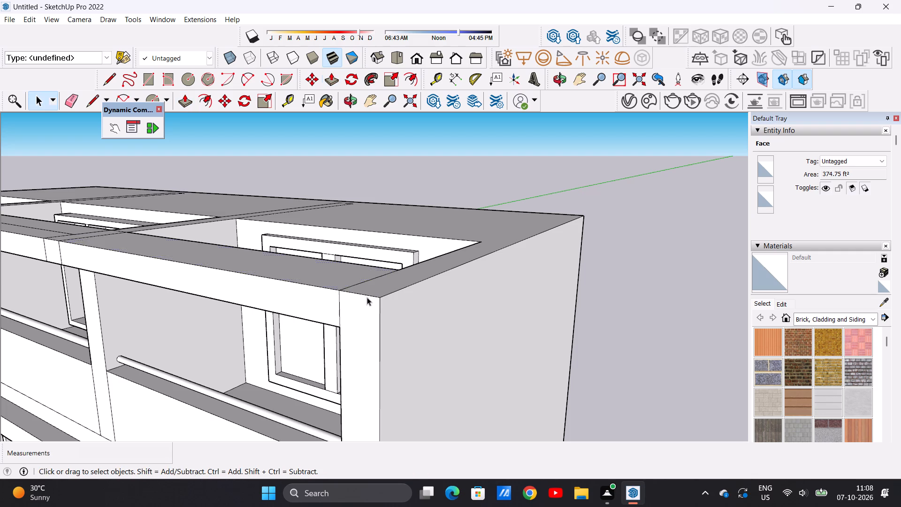
Pull the front face of the pier between the middle and right bays, below the beam, out 3' 9 3/16", flush with the beam.
scroll(414, 296, "down", 15)
middle_click_drag(364, 333, 461, 296)
scroll(467, 318, "up", 5)
middle_click_drag(459, 324, 487, 354)
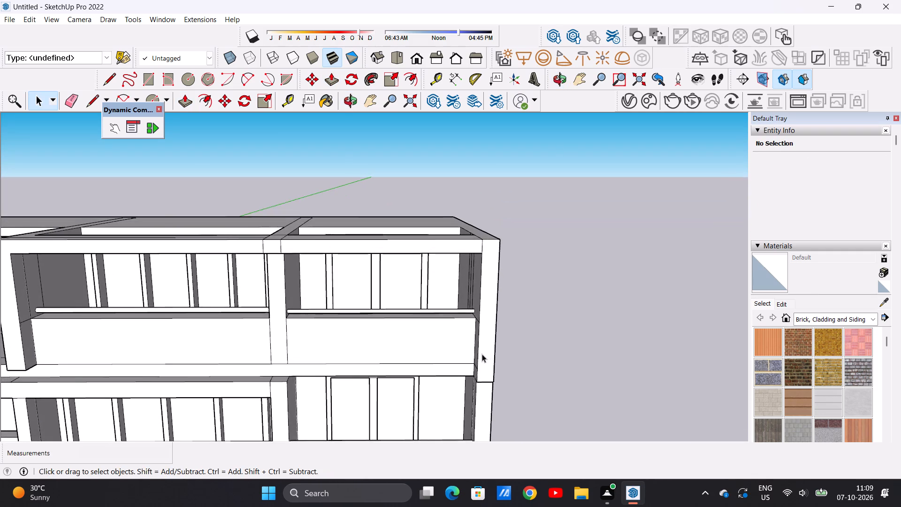
scroll(484, 353, "down", 8)
scroll(373, 337, "up", 3)
middle_click_drag(392, 341, 388, 300)
middle_click_drag(392, 294, 358, 294)
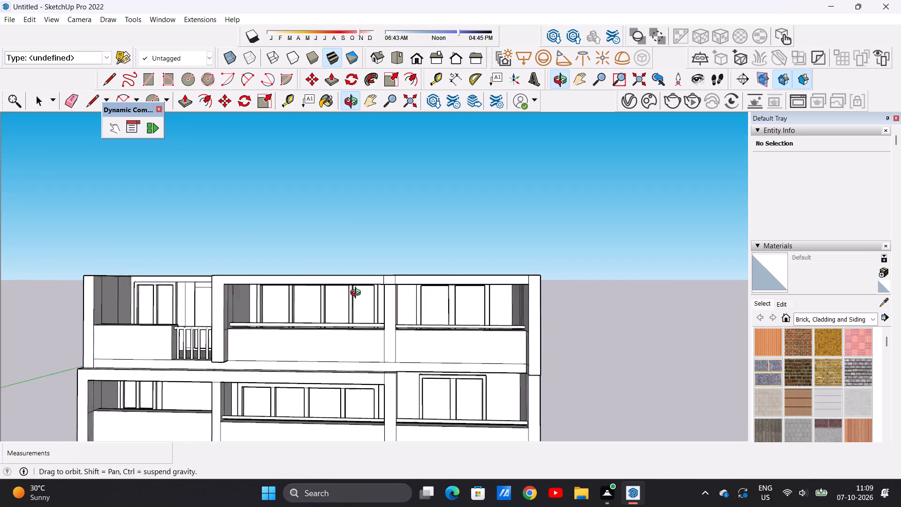
middle_click_drag(358, 294, 322, 298)
scroll(374, 290, "up", 6)
key("p")
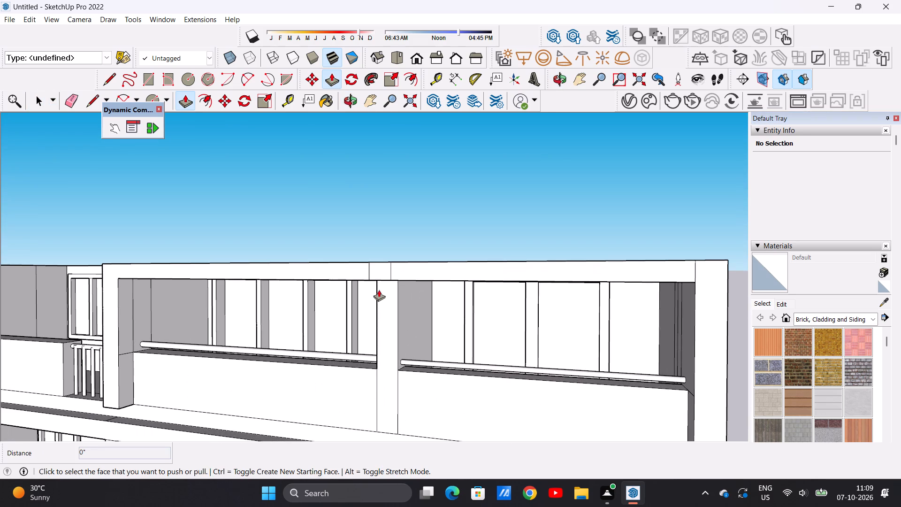
scroll(388, 279, "down", 5)
middle_click_drag(388, 279, 330, 320)
scroll(356, 305, "up", 8)
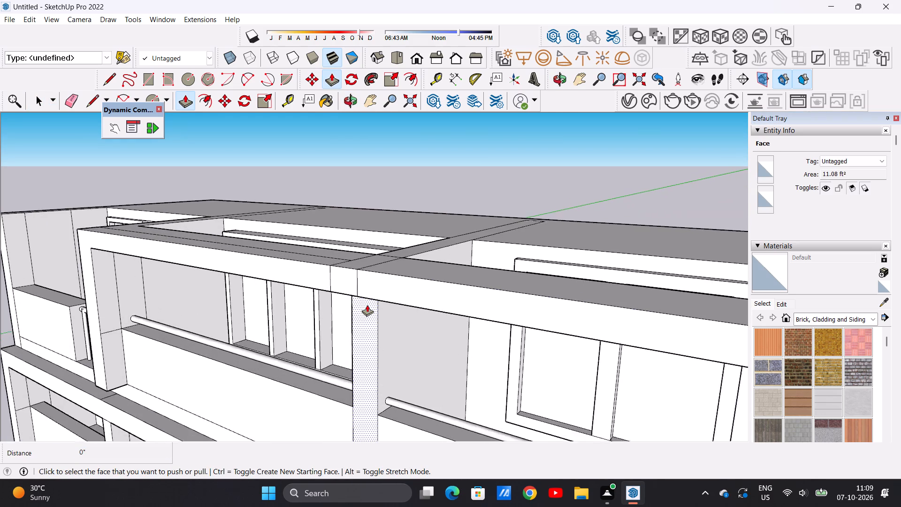
scroll(367, 305, "up", 2)
left_click(359, 304)
left_click(352, 295)
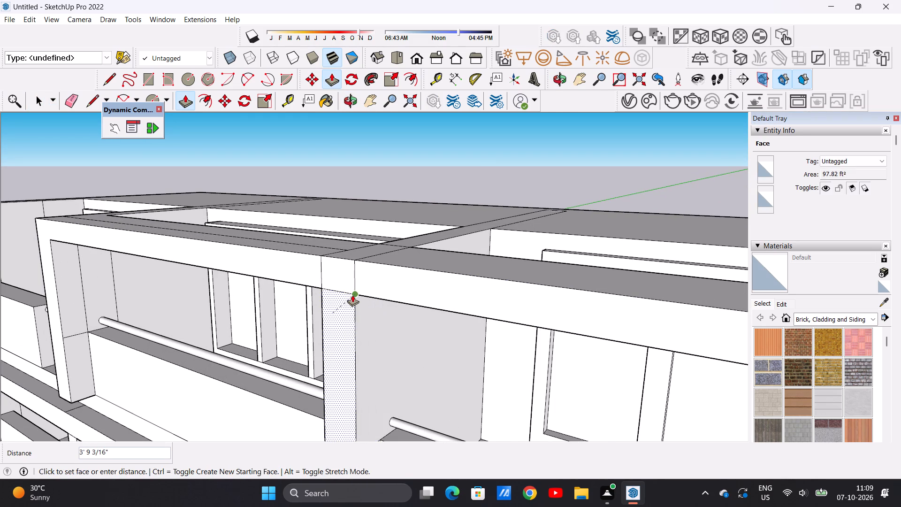
key("space")
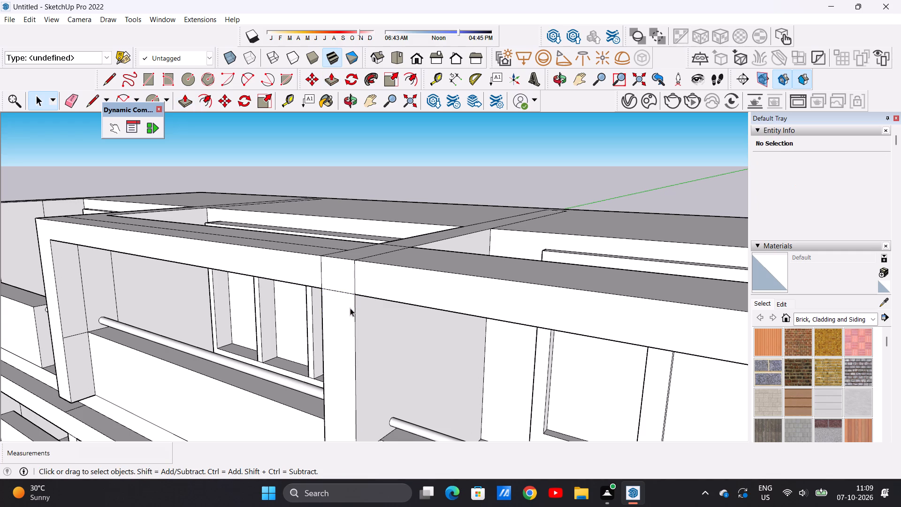
Inspect the whole building from the front, above and both sides, checking the projecting top-storey frame and the roof.
scroll(348, 330, "down", 9)
middle_click_drag(344, 341, 449, 318)
scroll(417, 327, "down", 5)
middle_click_drag(423, 359, 450, 330)
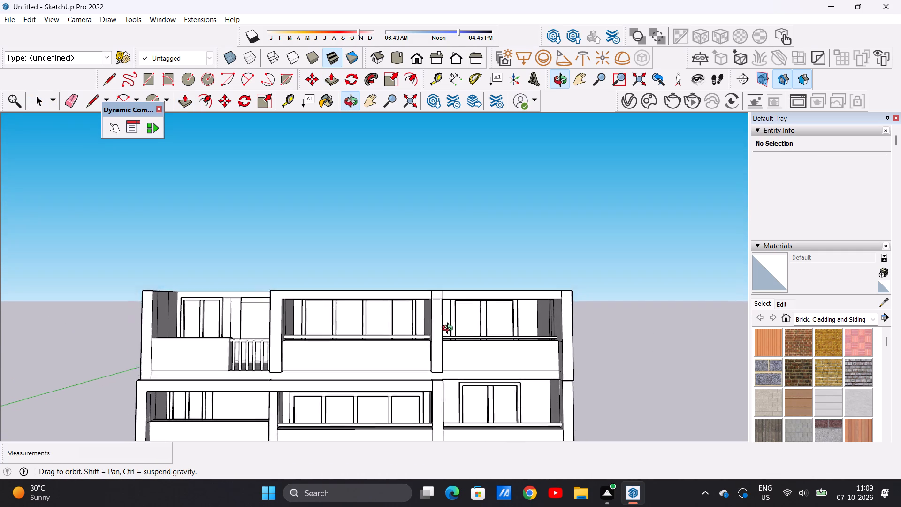
middle_click_drag(450, 330, 448, 334)
scroll(427, 380, "down", 3)
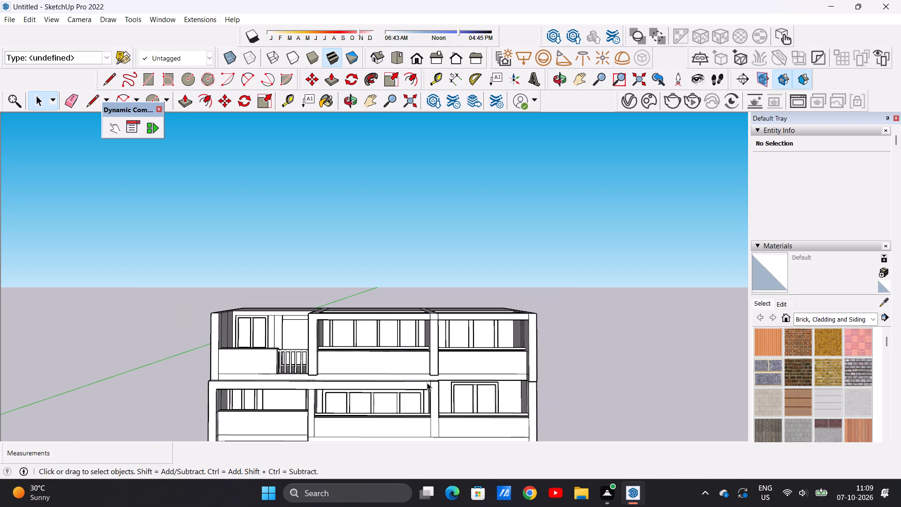
scroll(441, 372, "down", 2)
scroll(412, 382, "up", 5)
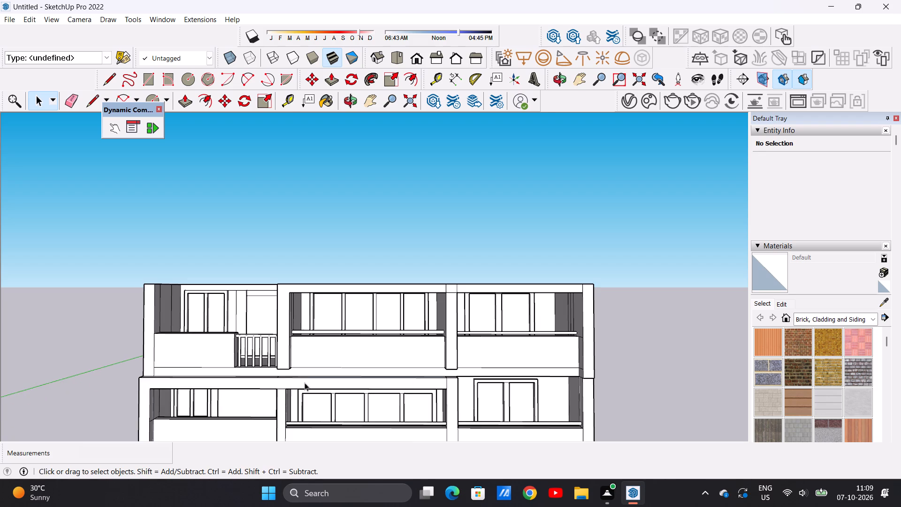
middle_click_drag(305, 383, 382, 381)
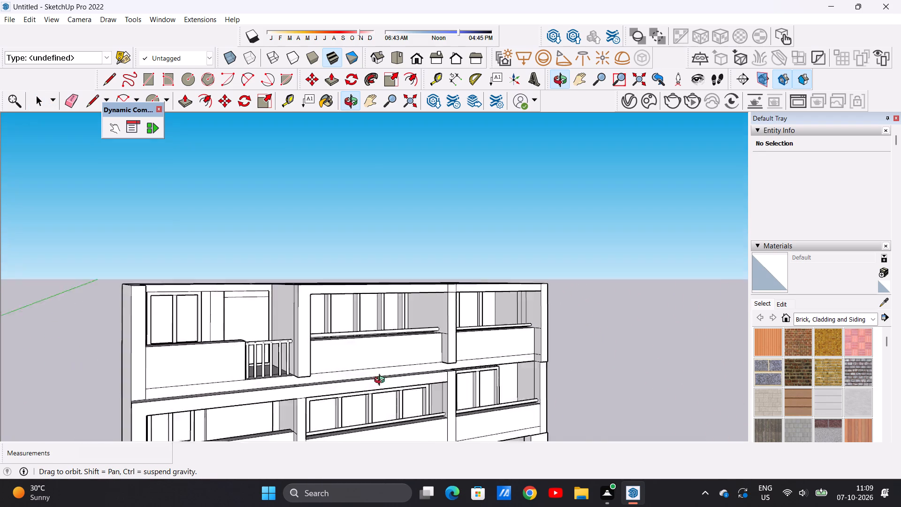
middle_click_drag(382, 381, 307, 373)
scroll(307, 373, "down", 11)
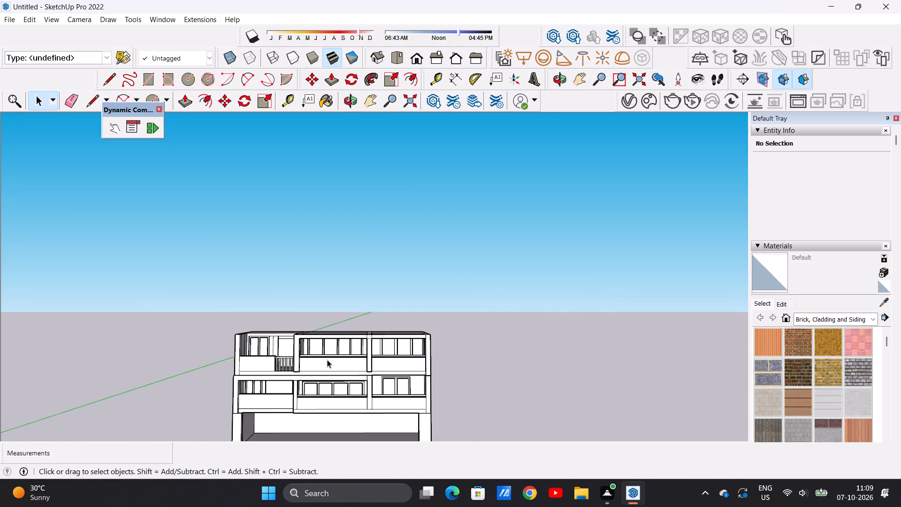
scroll(331, 367, "down", 9)
scroll(327, 389, "up", 17)
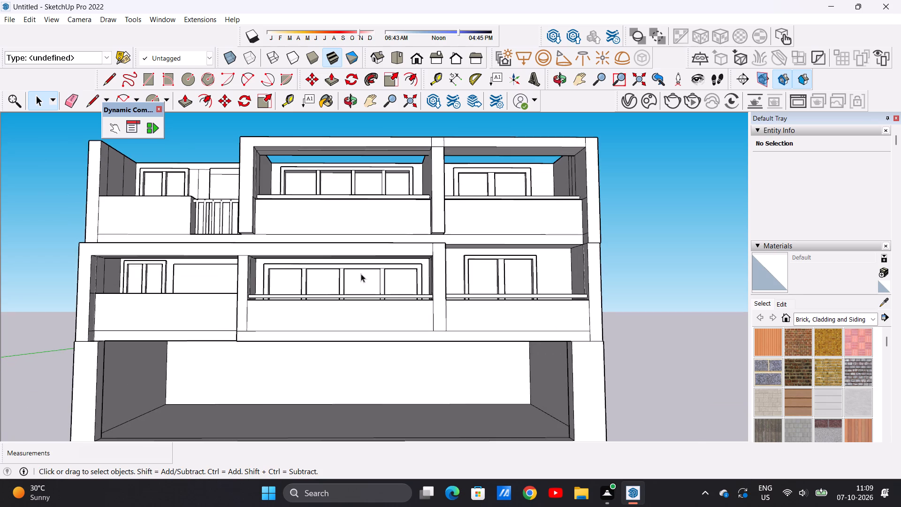
middle_click_drag(349, 183, 343, 279)
scroll(343, 279, "down", 8)
middle_click_drag(325, 215, 310, 315)
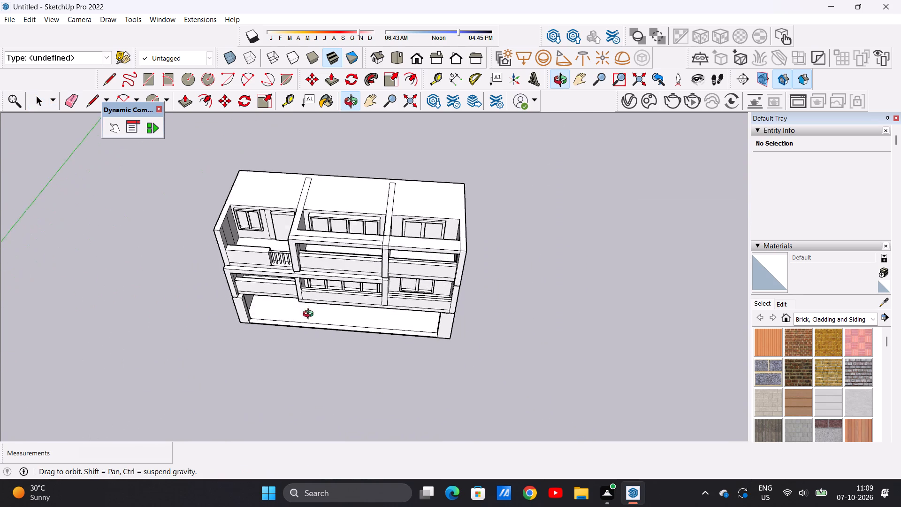
middle_click_drag(310, 315, 321, 337)
scroll(357, 219, "up", 4)
middle_click_drag(347, 234, 350, 313)
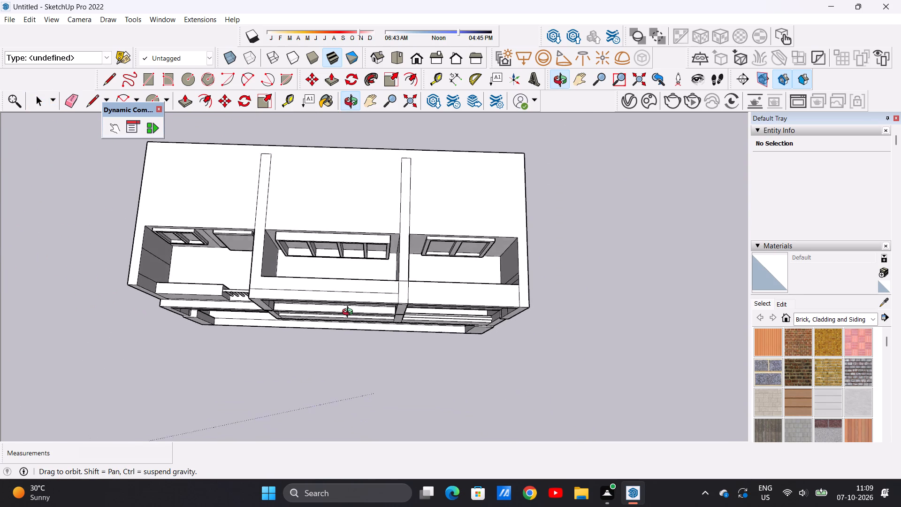
middle_click_drag(350, 313, 350, 315)
scroll(382, 262, "down", 9)
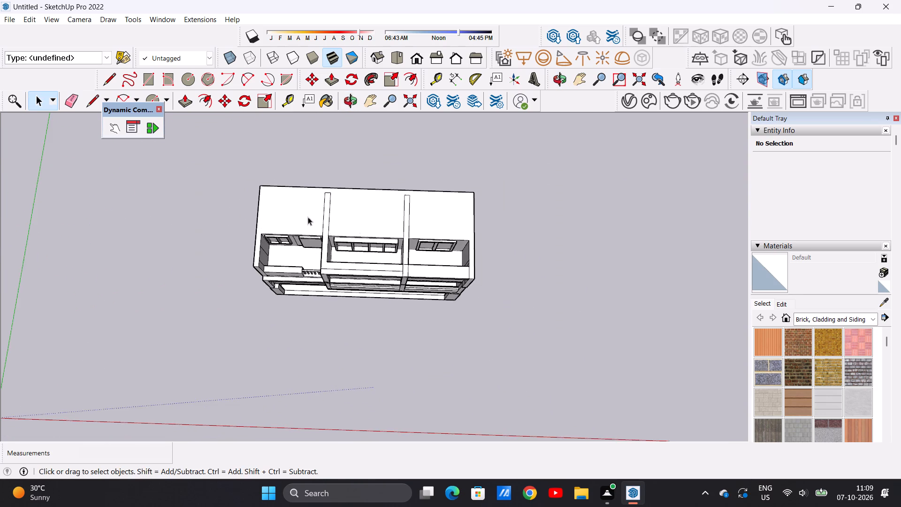
middle_click_drag(258, 211, 444, 179)
scroll(286, 273, "up", 6)
middle_click_drag(270, 283, 460, 197)
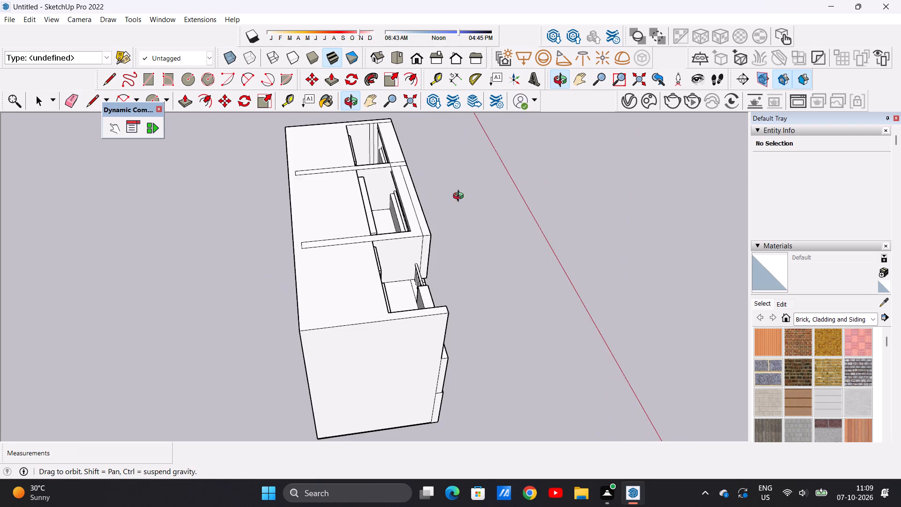
middle_click_drag(460, 197, 204, 234)
middle_click_drag(473, 238, 186, 184)
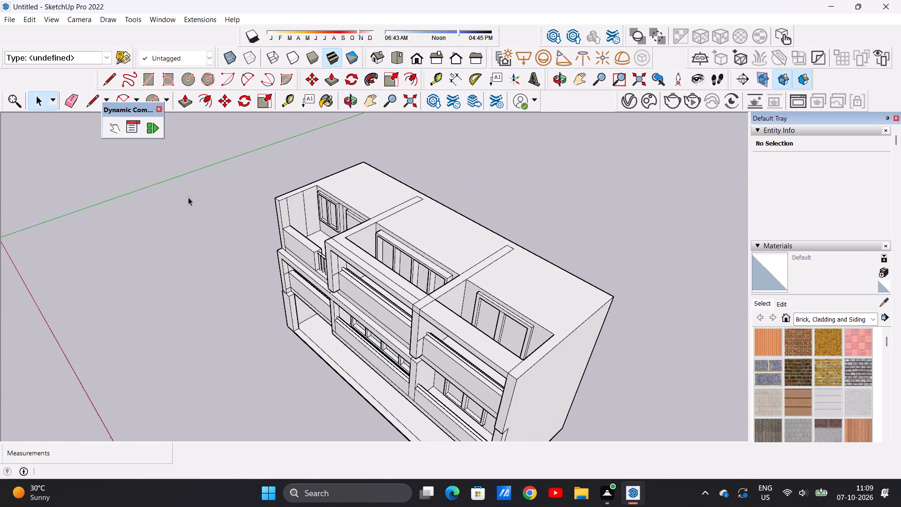
scroll(435, 249, "down", 7)
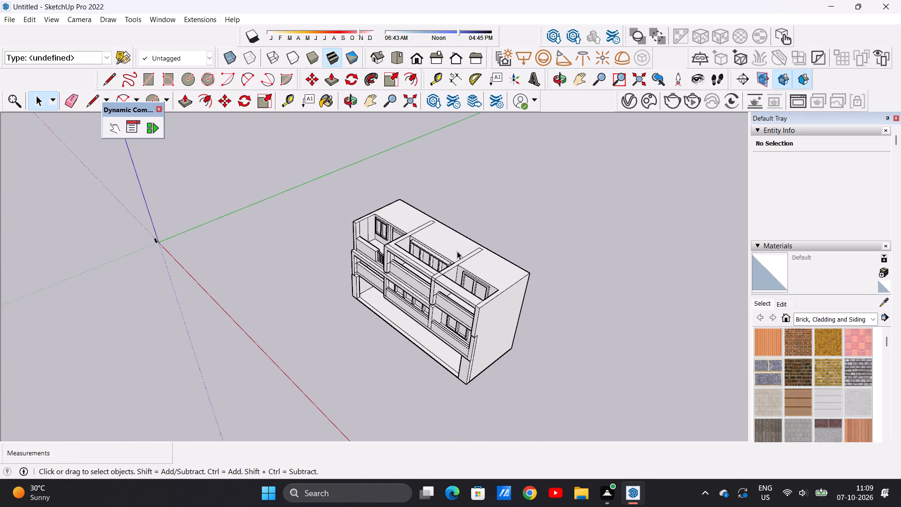
Examine the building from above, the front and the right end, checking the flat roof and the strips between the top-storey bays.
middle_click_drag(518, 339, 455, 387)
scroll(490, 320, "up", 12)
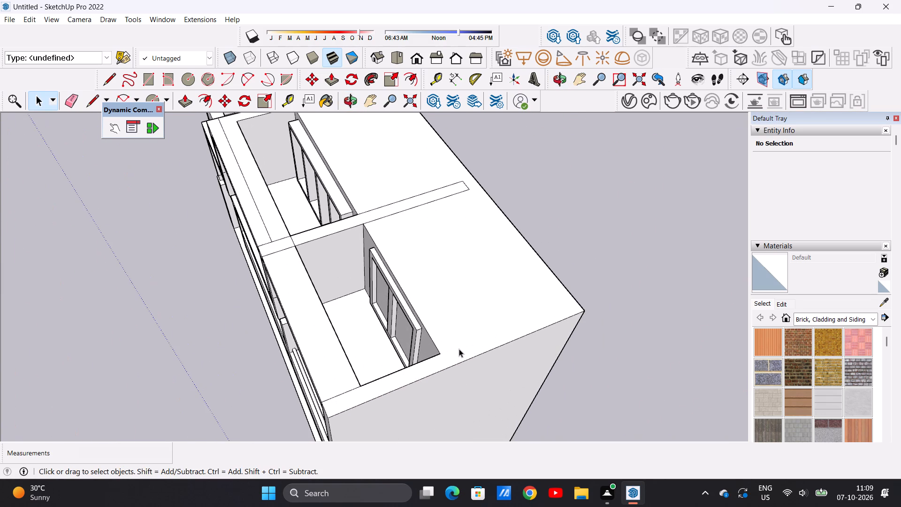
scroll(458, 329, "down", 13)
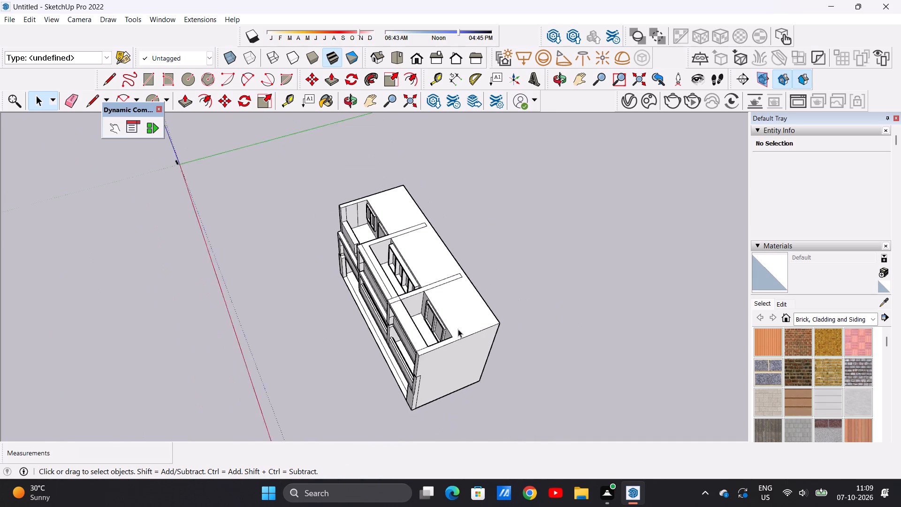
scroll(458, 329, "down", 1)
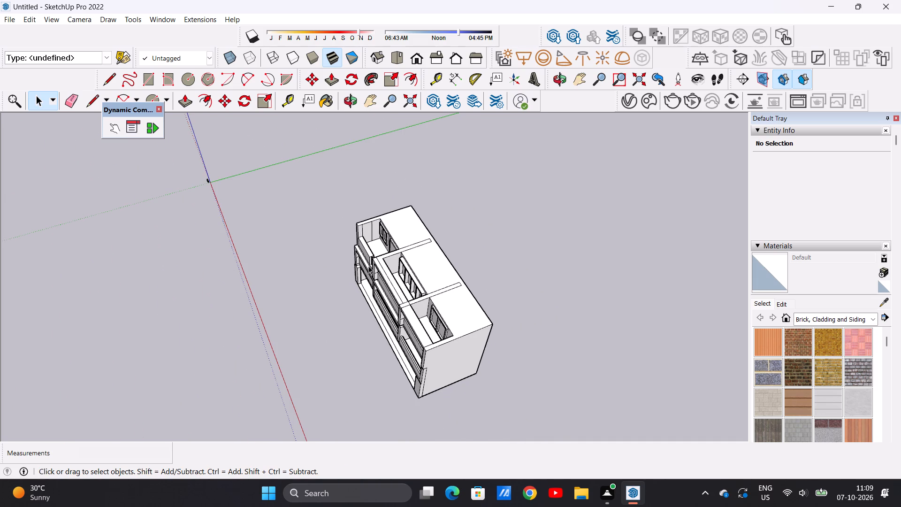
scroll(400, 278, "down", 1)
middle_click_drag(397, 294, 507, 237)
middle_click_drag(476, 248, 413, 293)
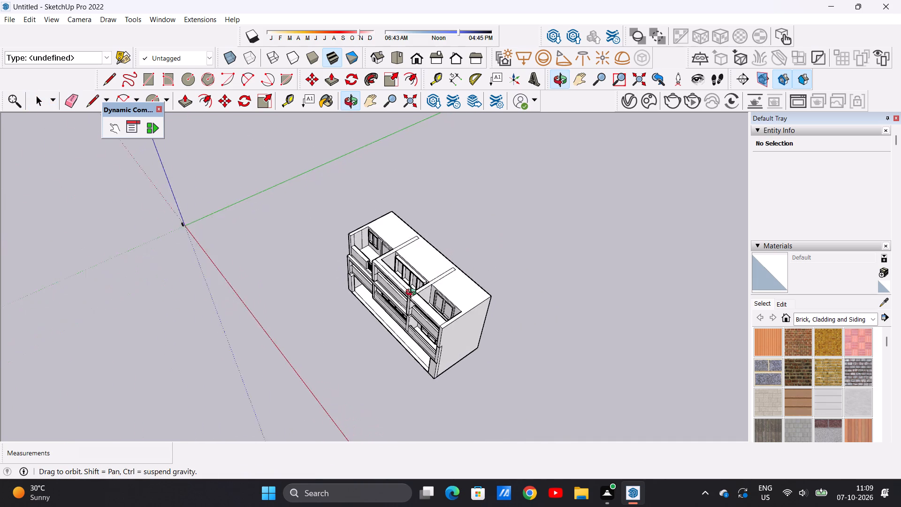
middle_click_drag(413, 293, 395, 307)
scroll(438, 271, "up", 9)
scroll(379, 252, "down", 4)
middle_click_drag(413, 265, 318, 283)
scroll(395, 270, "up", 2)
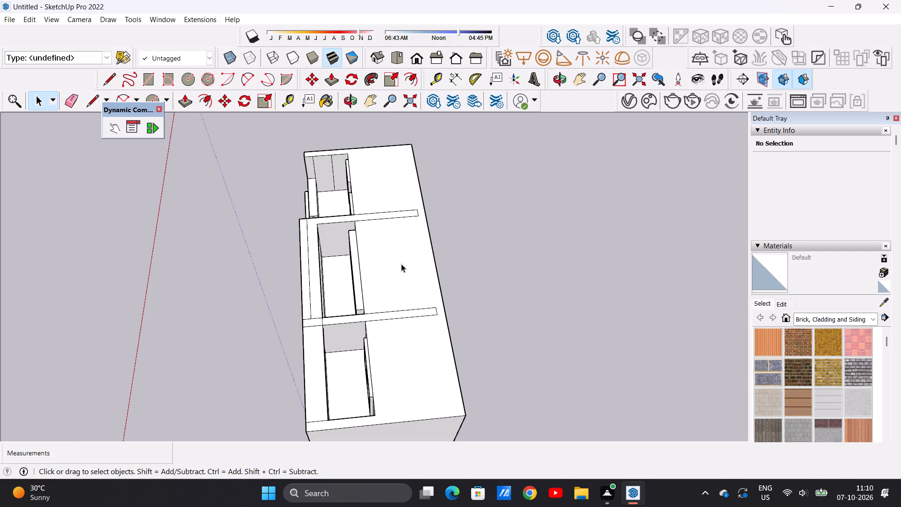
scroll(388, 261, "down", 5)
middle_click_drag(367, 286, 563, 160)
middle_click_drag(414, 348, 351, 392)
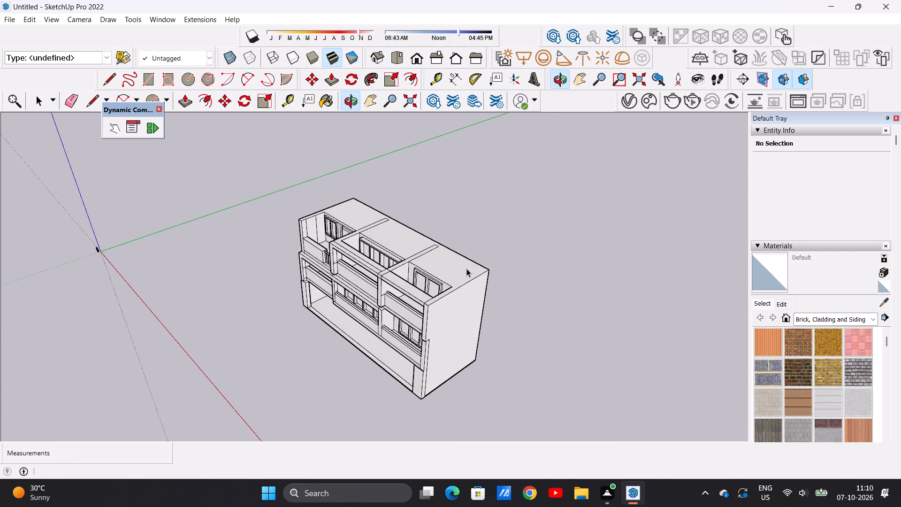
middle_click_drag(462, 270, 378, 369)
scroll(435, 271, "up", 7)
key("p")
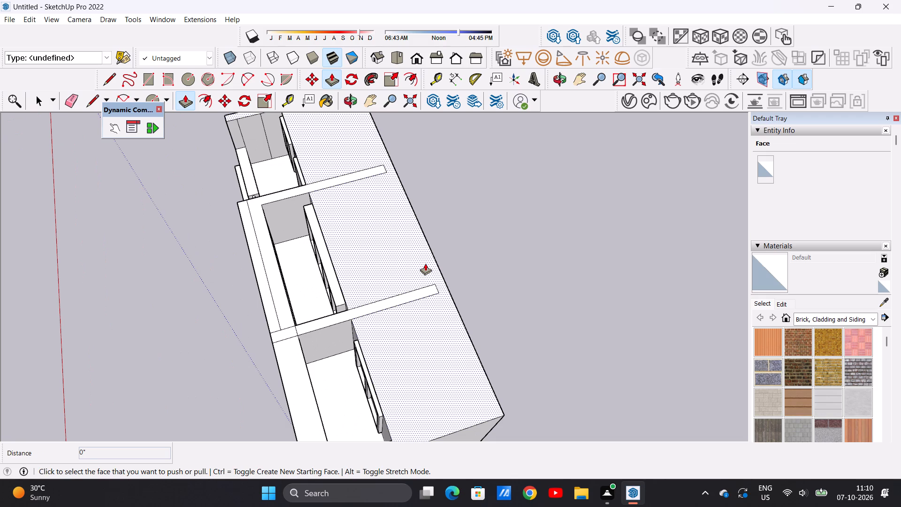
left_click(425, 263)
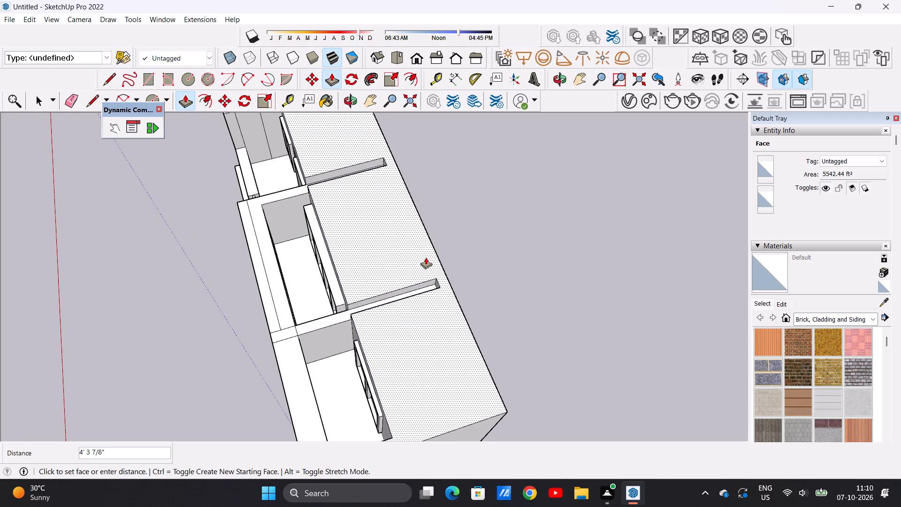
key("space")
Pull the roof strip above the wall between the middle and right bays up 3'.
scroll(399, 275, "down", 7)
middle_click_drag(340, 299, 424, 246)
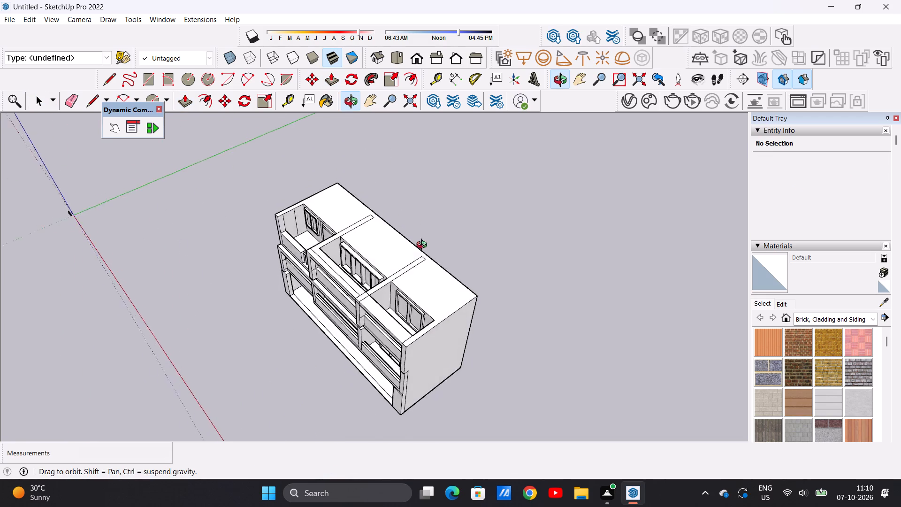
middle_click_drag(424, 246, 425, 246)
scroll(399, 264, "up", 12)
key("p")
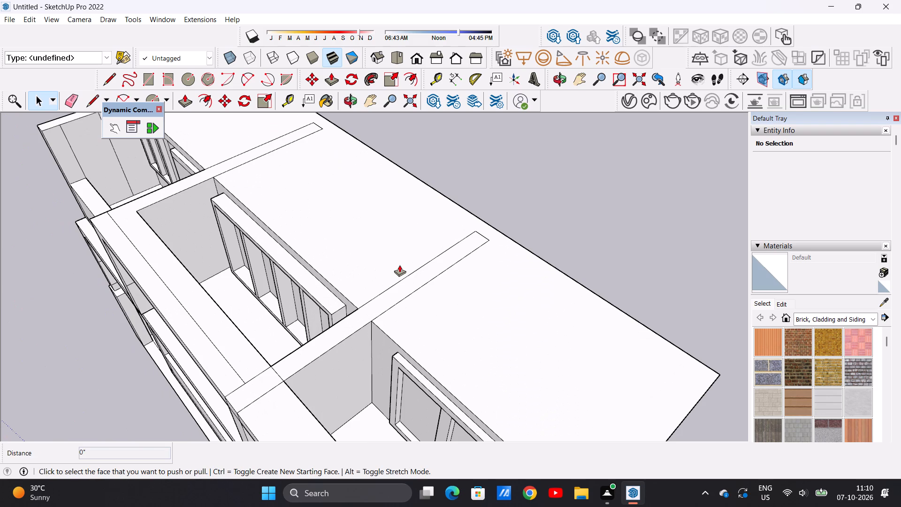
left_click(423, 267)
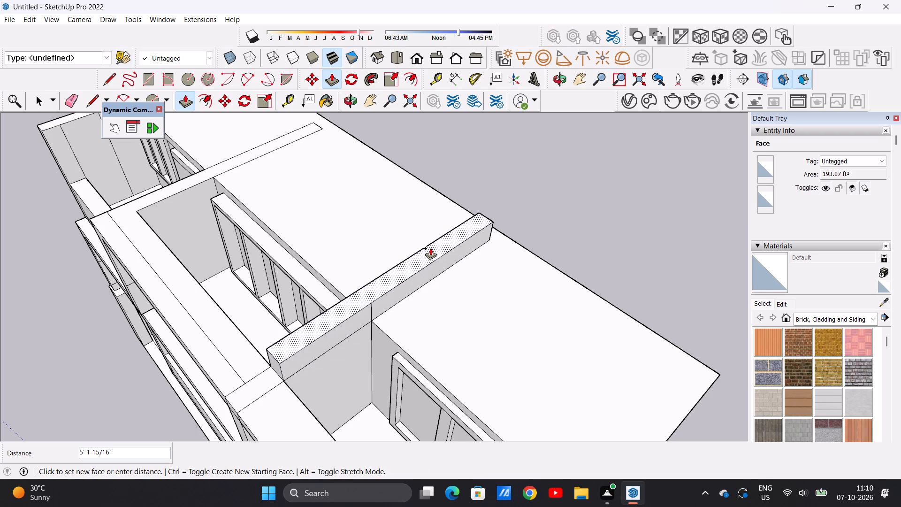
type("3'")
key("Return")
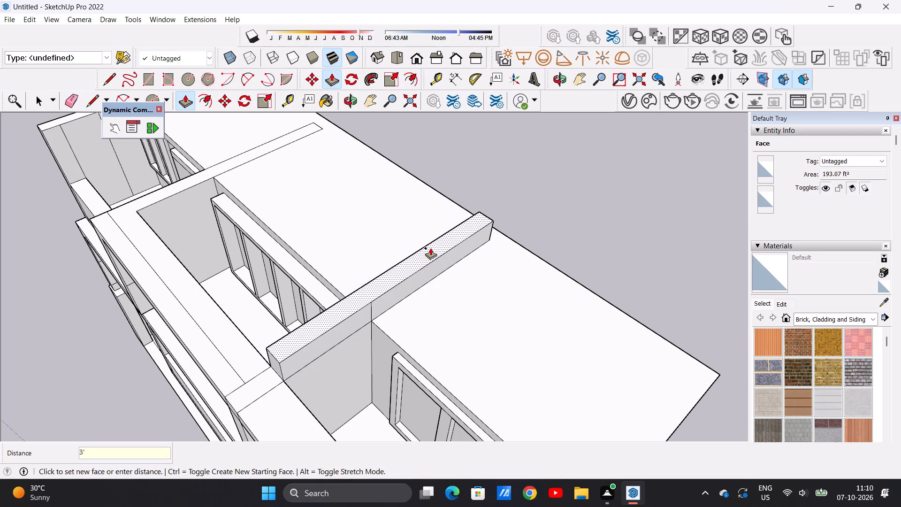
key("space")
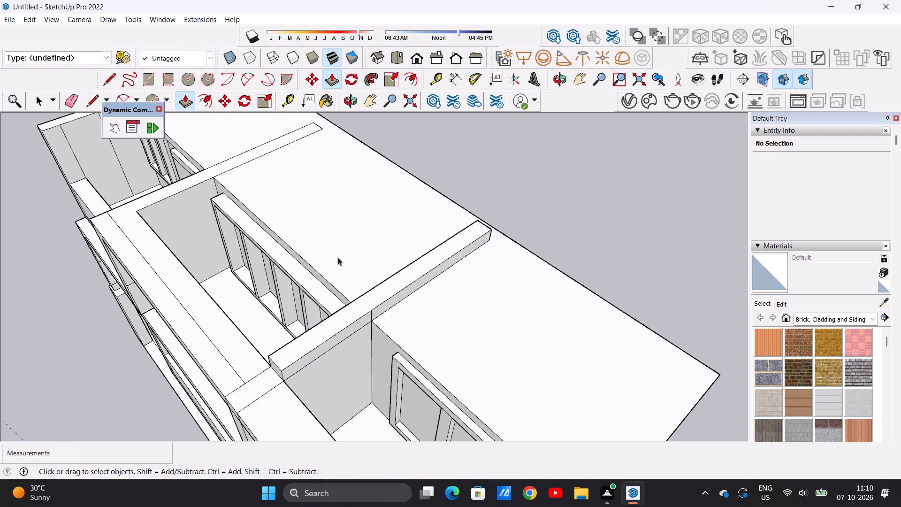
Erase the vertical dividing edge on the raised strip's side face towards the right bay.
scroll(341, 210, "down", 4)
middle_click_drag(272, 299, 439, 186)
scroll(420, 243, "up", 4)
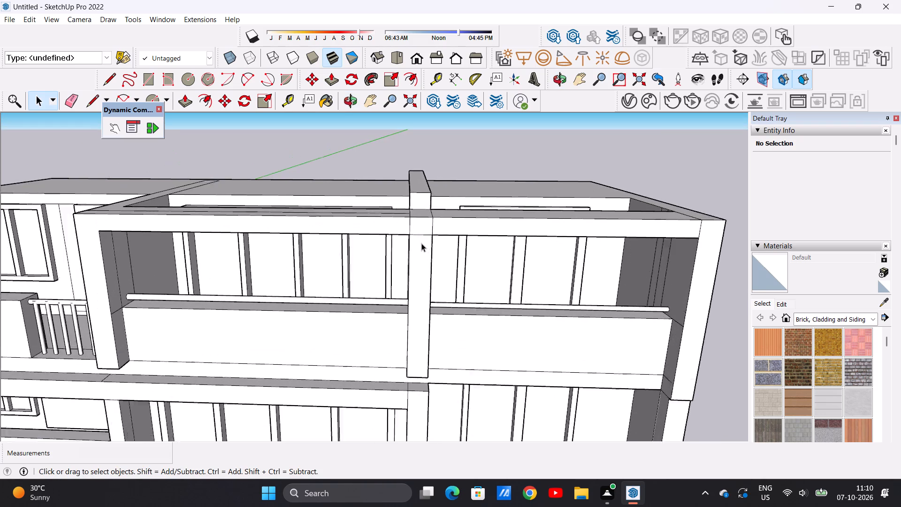
scroll(421, 243, "up", 1)
scroll(421, 243, "down", 6)
middle_click_drag(428, 192, 424, 156)
middle_click_drag(462, 188, 264, 262)
scroll(420, 222, "up", 9)
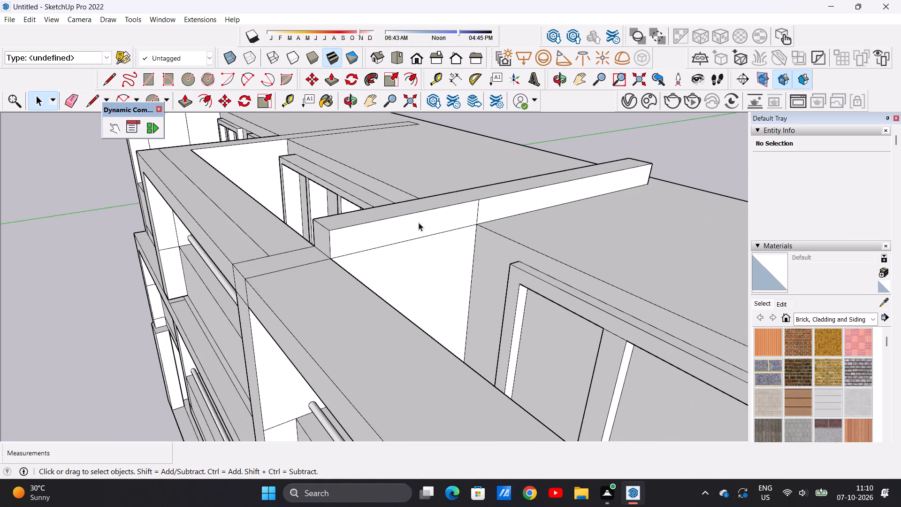
key("e")
scroll(472, 229, "up", 4)
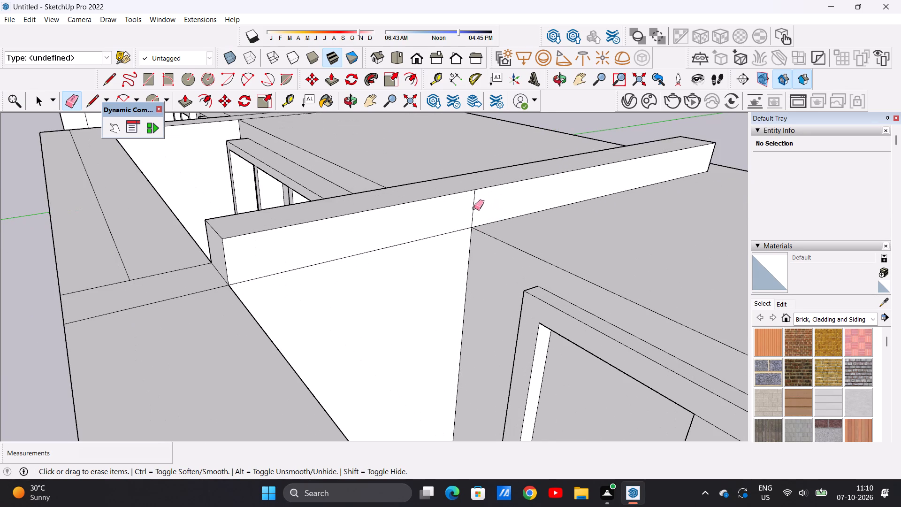
left_click_drag(470, 199, 481, 195)
Pull the raised strip's side face 42' 8 3/4" across the right bay, up to the inner edge of the right end wall.
scroll(489, 229, "down", 14)
middle_click_drag(437, 292, 502, 223)
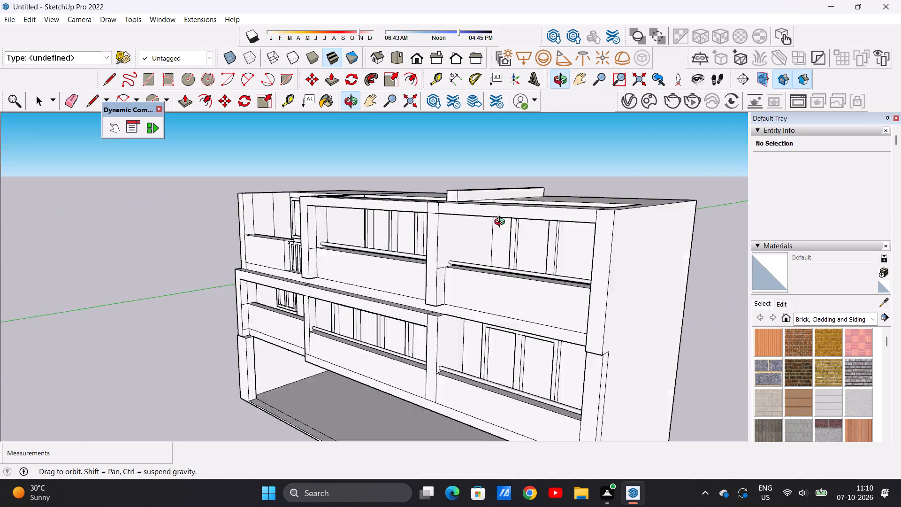
middle_click_drag(502, 223, 552, 315)
middle_click_drag(496, 218, 387, 225)
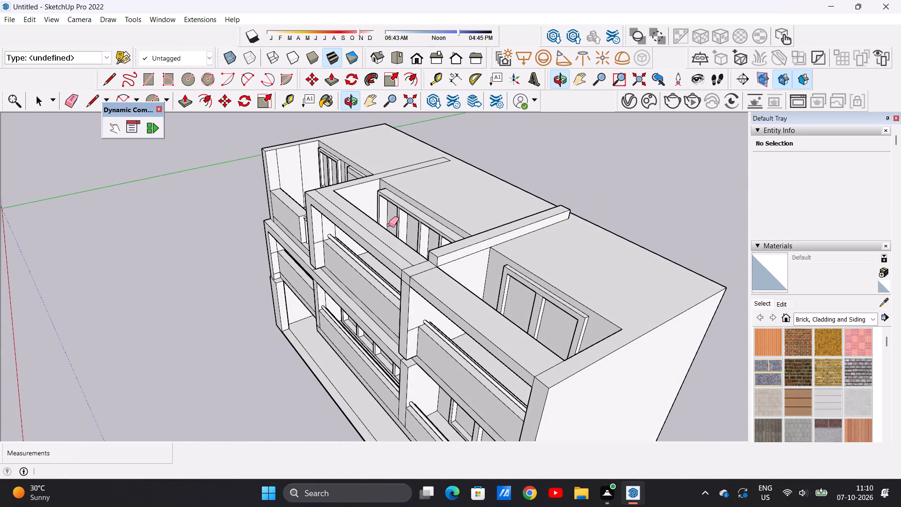
scroll(452, 253, "up", 7)
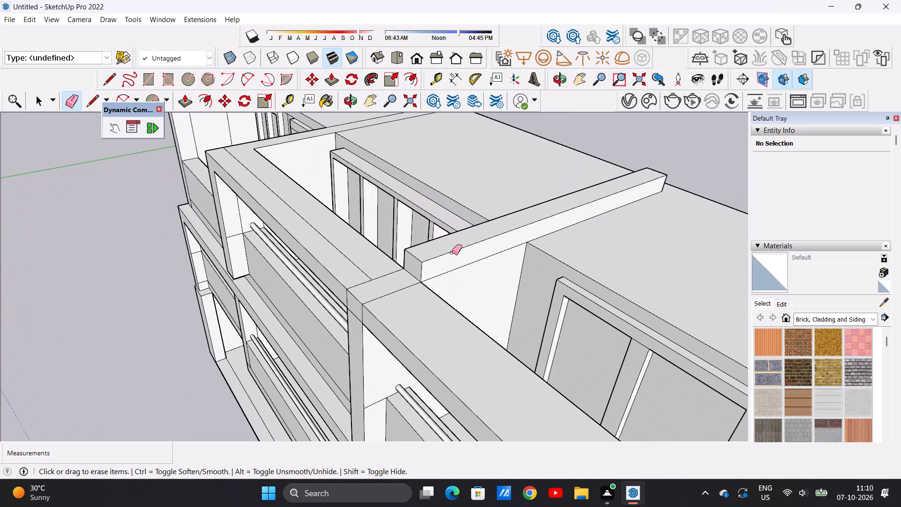
key("p")
scroll(451, 257, "up", 5)
left_click(451, 257)
scroll(518, 273, "down", 7)
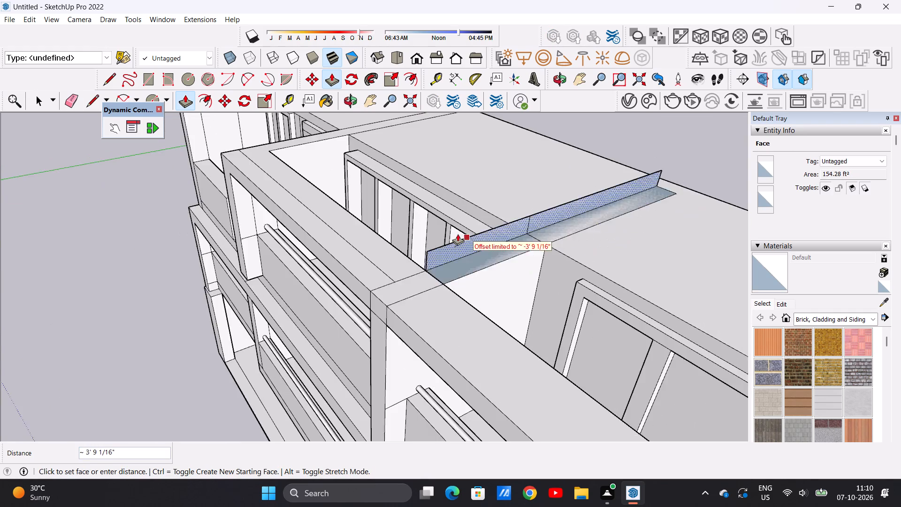
scroll(458, 234, "down", 4)
scroll(596, 304, "down", 6)
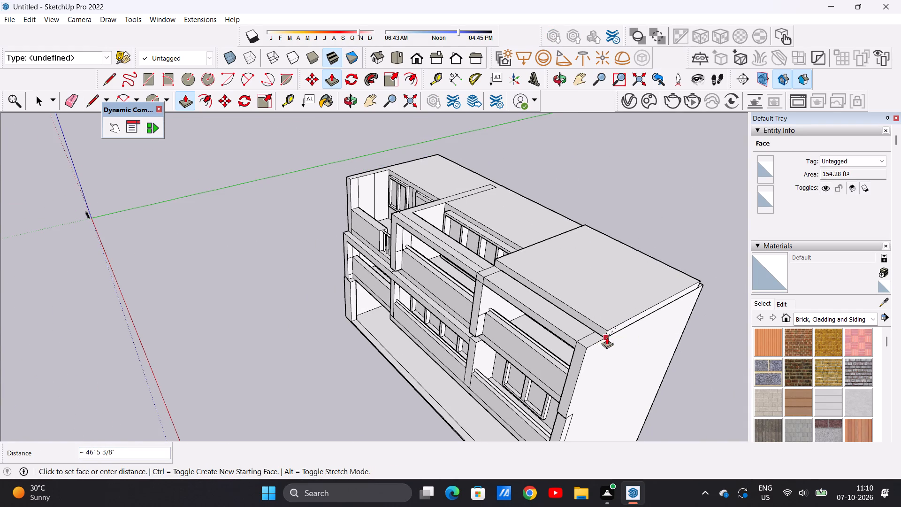
scroll(607, 337, "up", 13)
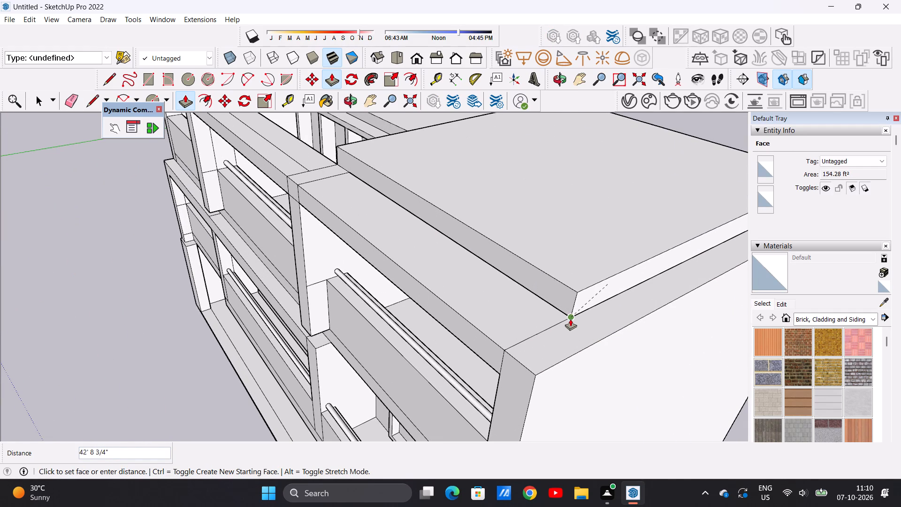
left_click(570, 319)
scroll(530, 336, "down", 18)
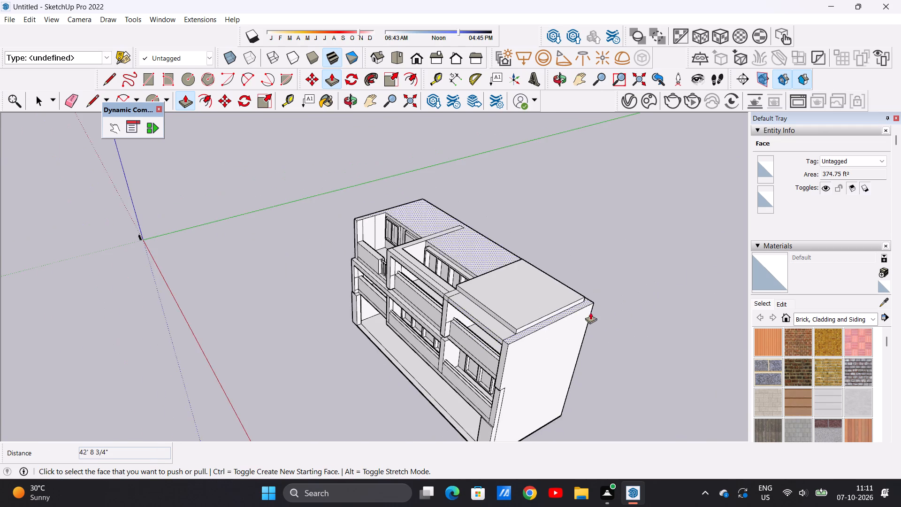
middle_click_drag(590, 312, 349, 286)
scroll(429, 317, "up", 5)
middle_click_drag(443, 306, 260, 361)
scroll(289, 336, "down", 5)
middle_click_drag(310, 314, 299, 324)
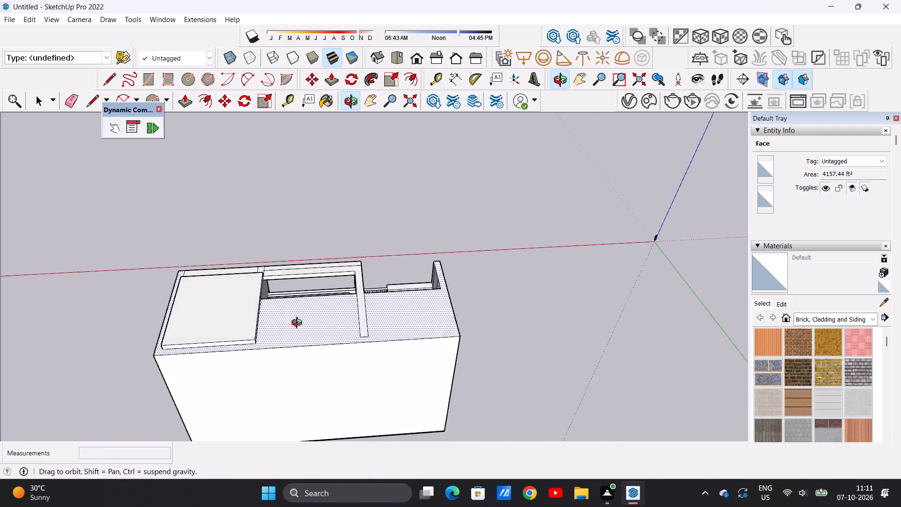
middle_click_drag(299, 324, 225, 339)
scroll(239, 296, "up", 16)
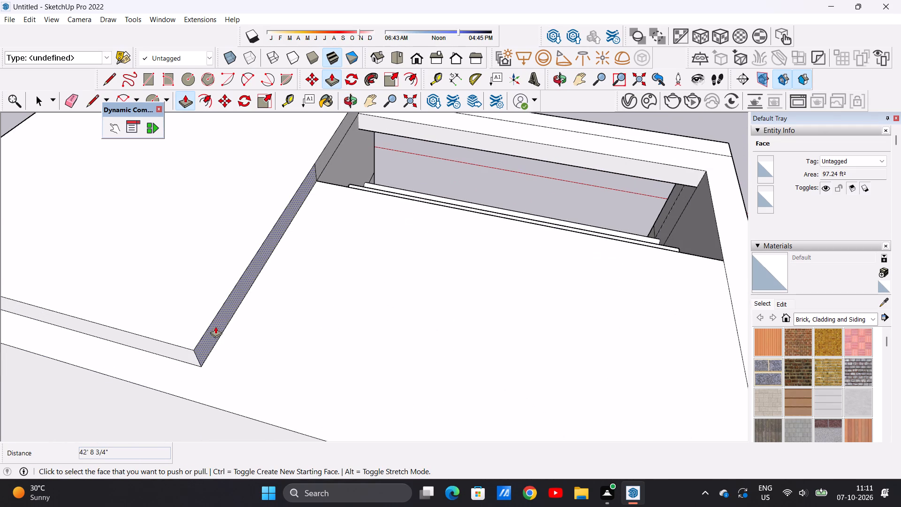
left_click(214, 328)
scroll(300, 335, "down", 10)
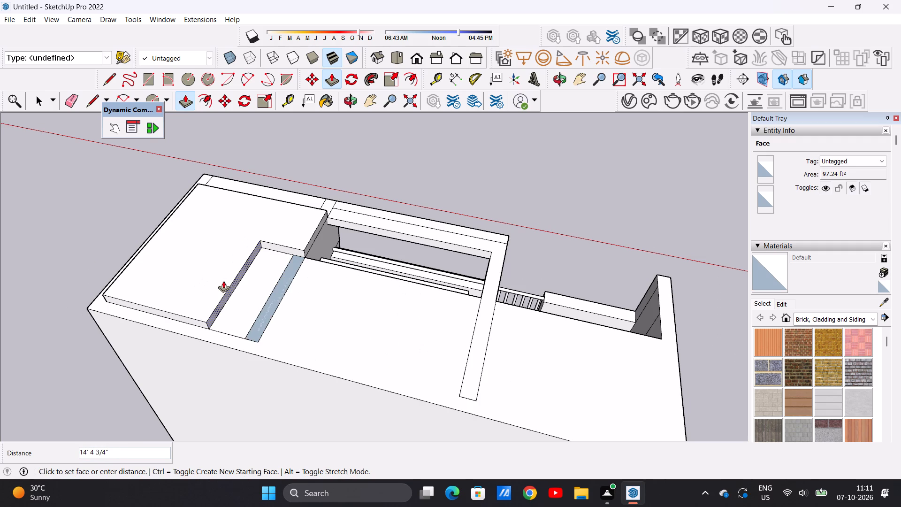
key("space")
Erase the vertical dividing edge on the raised roof slab's side face towards the middle bay.
scroll(290, 270, "down", 1)
middle_click_drag(318, 236, 193, 223)
scroll(357, 223, "up", 6)
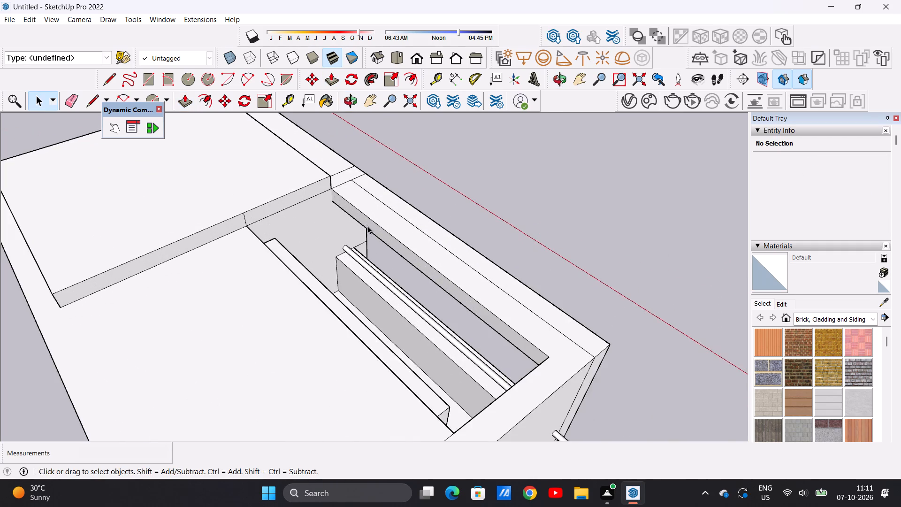
middle_click_drag(349, 228, 199, 206)
scroll(244, 143, "up", 9)
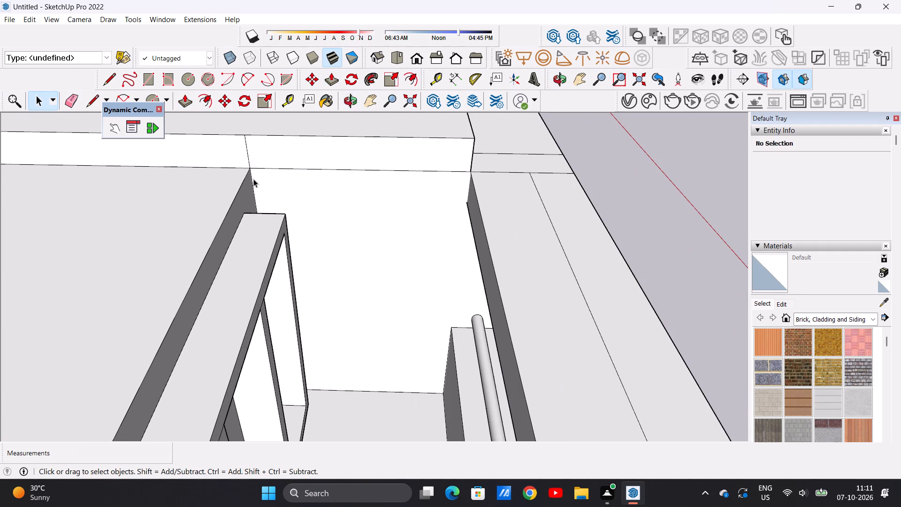
key("e")
left_click(247, 149)
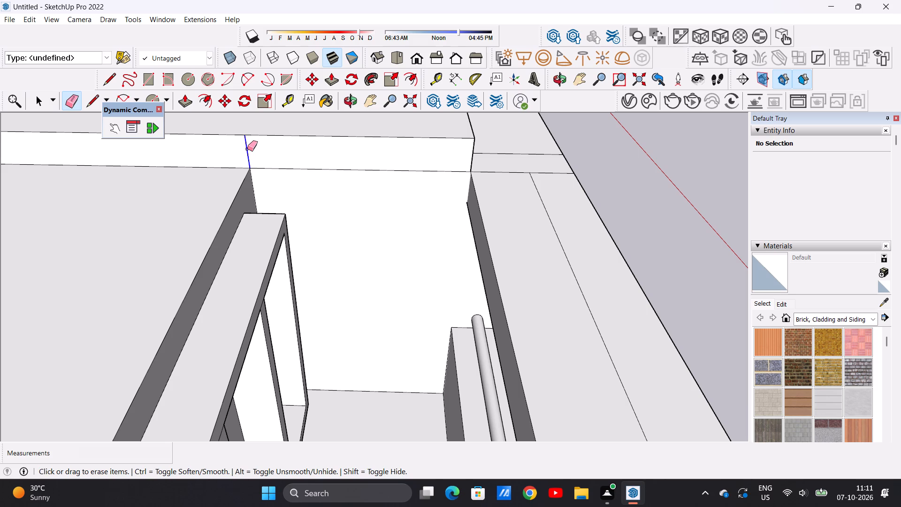
key("space")
Pull the raised roof slab's side face about 53' 5 5/8" across the middle bay, up to the wall beside the left bay.
scroll(274, 255, "down", 7)
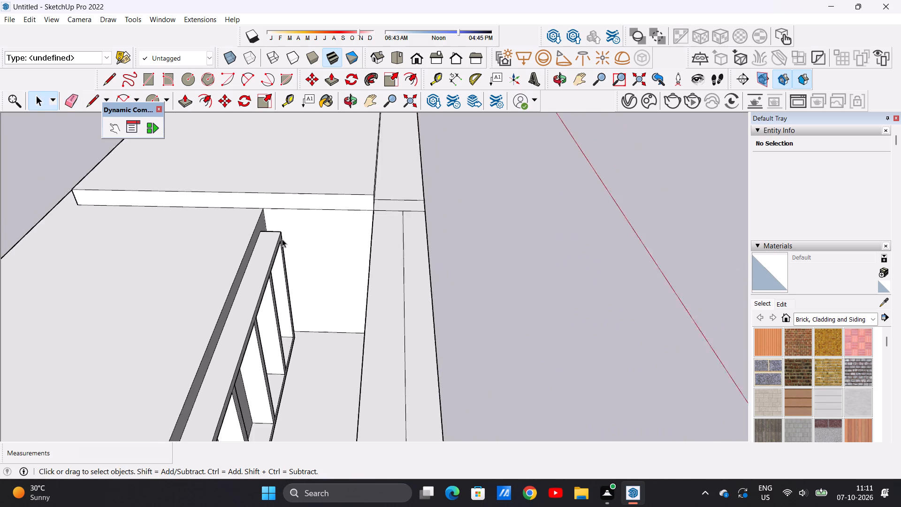
scroll(282, 239, "down", 6)
middle_click_drag(282, 287, 176, 156)
middle_click_drag(291, 212, 221, 160)
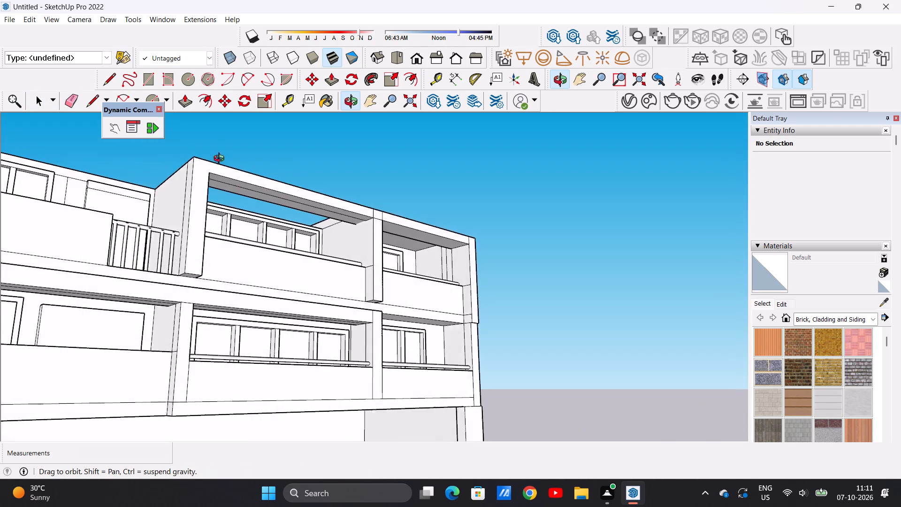
middle_click_drag(221, 160, 193, 258)
scroll(195, 257, "down", 11)
middle_click_drag(220, 168, 321, 221)
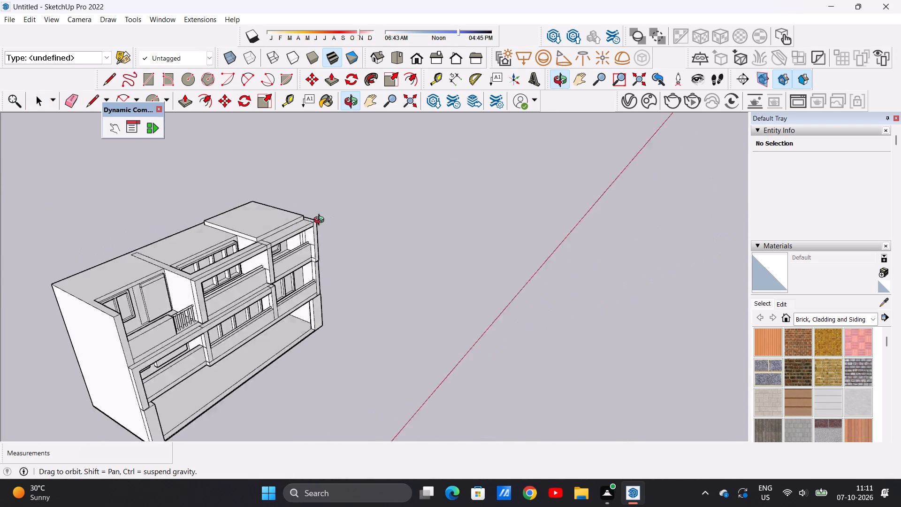
middle_click_drag(321, 221, 345, 217)
scroll(230, 253, "up", 16)
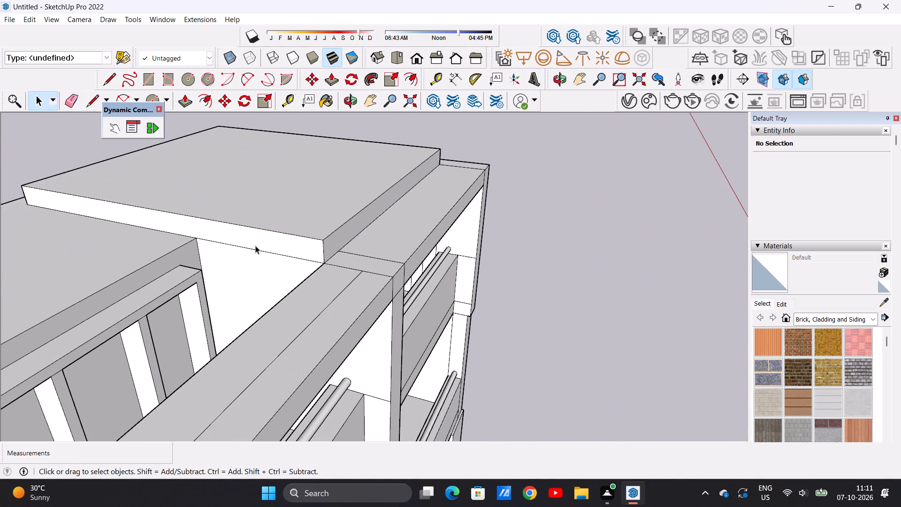
key("p")
left_click(274, 237)
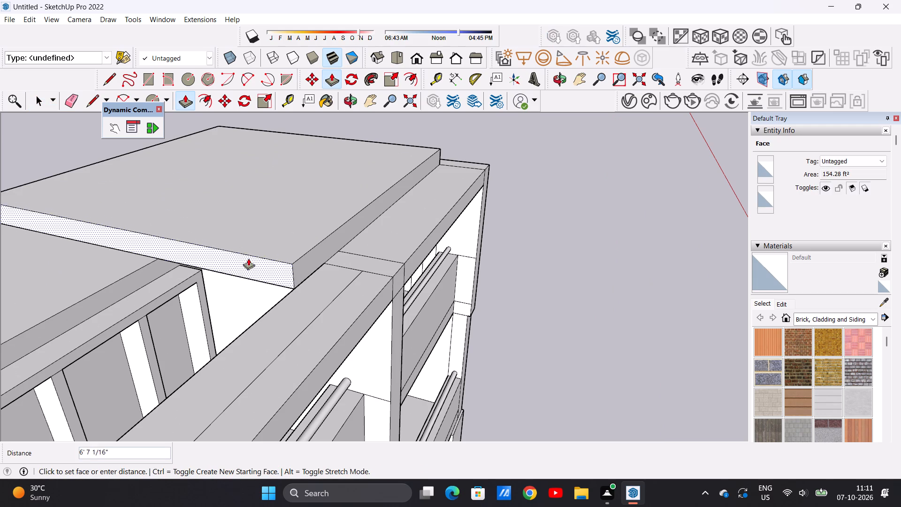
scroll(257, 251, "down", 11)
scroll(204, 286, "down", 4)
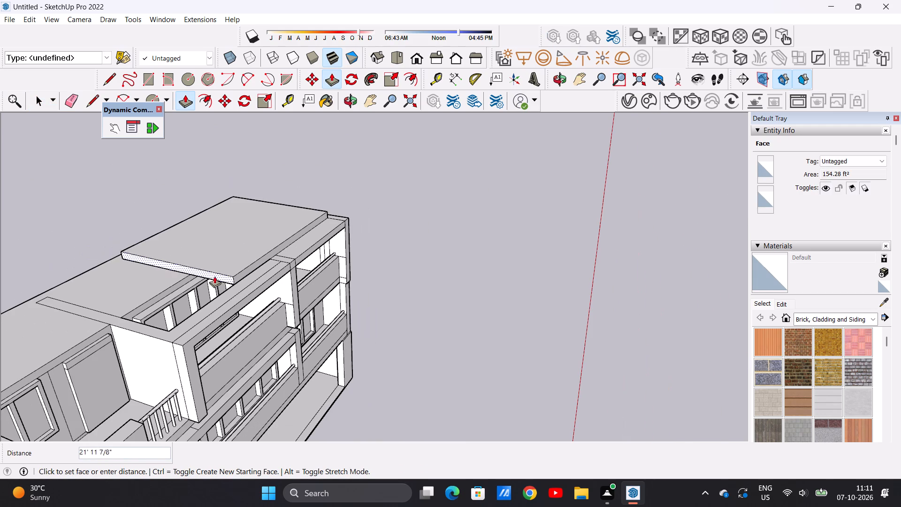
left_click(170, 328)
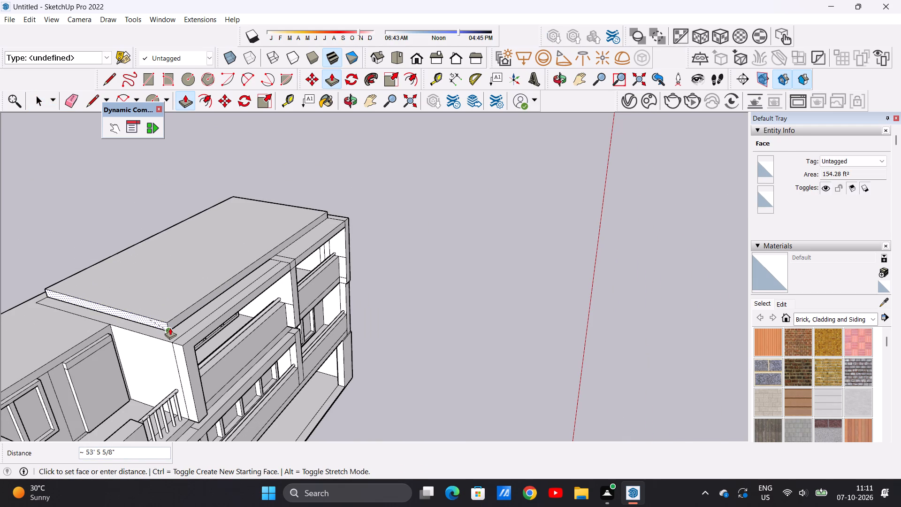
Pull the roof slab's same side face about 47' 8 13/16" across the left bay, up to the left end wall.
scroll(152, 316, "up", 9)
left_click(165, 331)
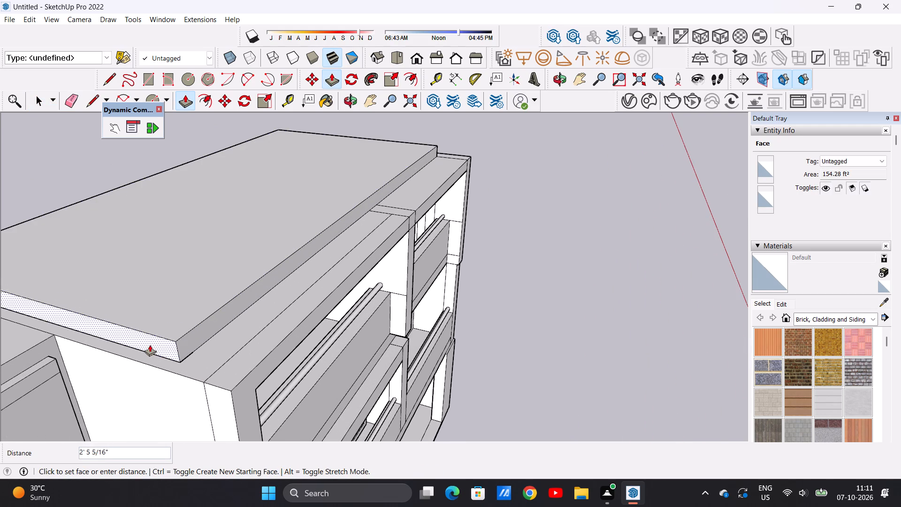
scroll(168, 328, "down", 11)
scroll(124, 328, "down", 8)
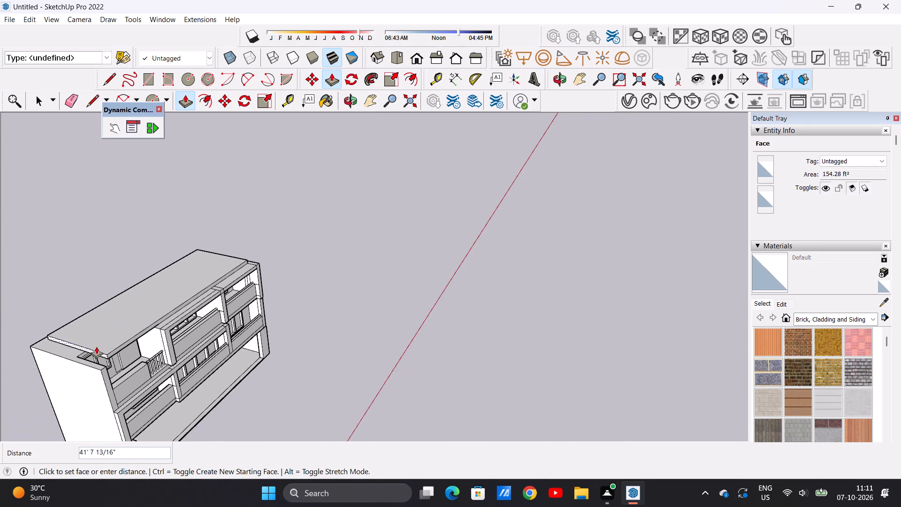
scroll(97, 353, "up", 15)
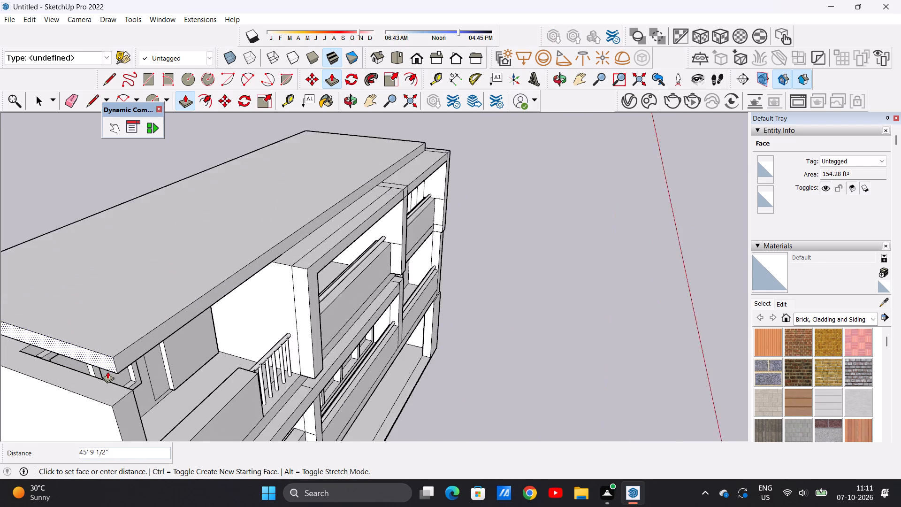
scroll(107, 371, "up", 6)
left_click(112, 388)
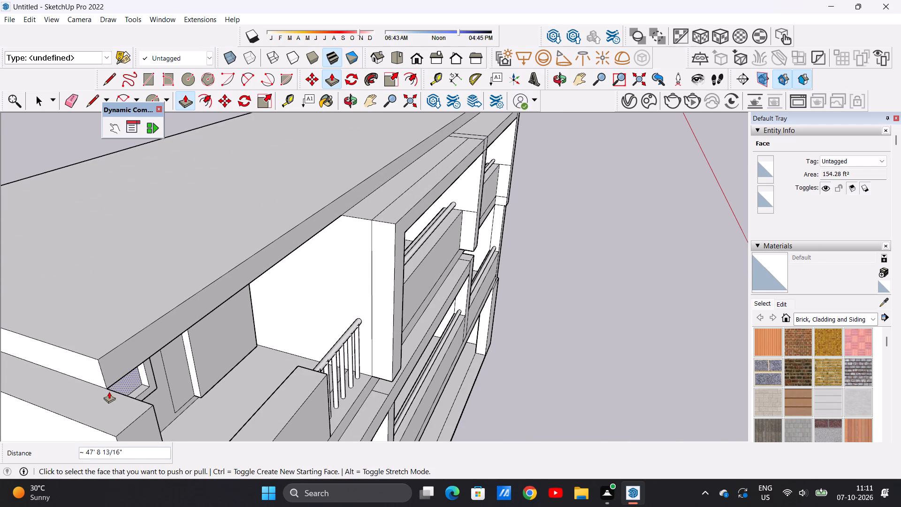
key("space")
Pull the roof slab's long front face about 4' 6 11/16" forward over the top of the projecting frame.
scroll(133, 370, "down", 14)
scroll(223, 282, "down", 7)
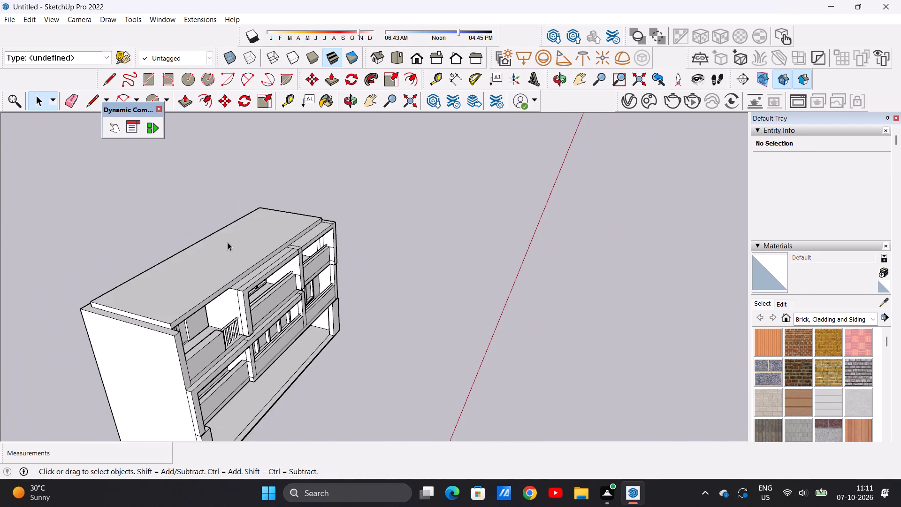
scroll(243, 241, "up", 6)
middle_click_drag(297, 264, 183, 293)
scroll(297, 264, "up", 1)
scroll(181, 287, "down", 8)
middle_click_drag(242, 282, 154, 201)
middle_click_drag(236, 249, 208, 322)
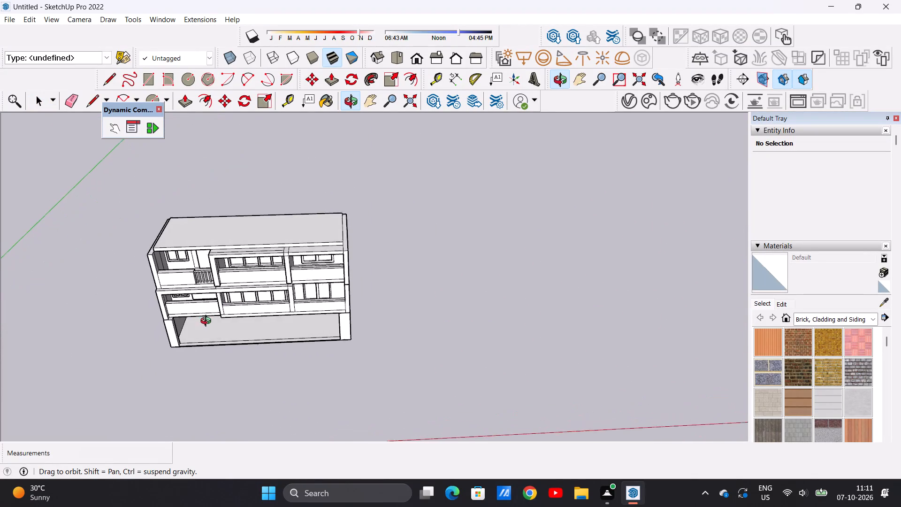
middle_click_drag(208, 322, 203, 328)
scroll(168, 246, "up", 9)
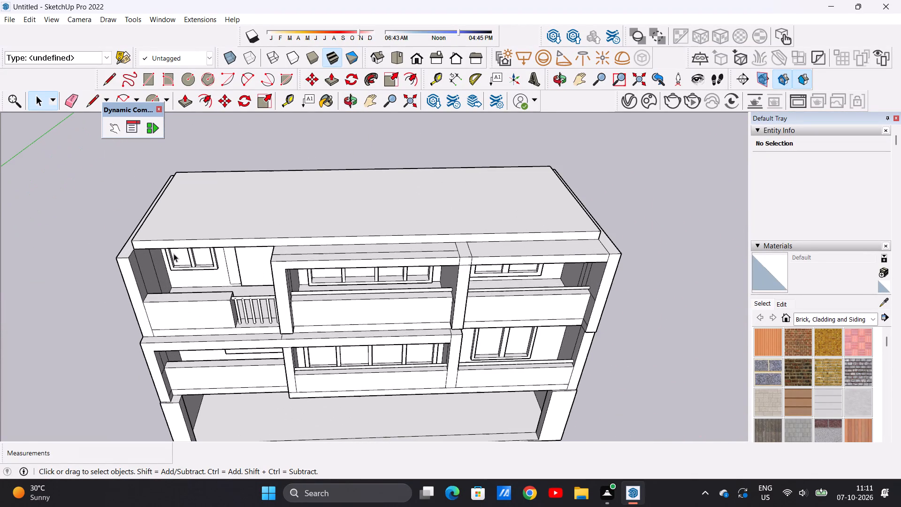
scroll(324, 271, "down", 5)
middle_click_drag(442, 286, 267, 205)
scroll(454, 273, "up", 5)
middle_click_drag(432, 247, 414, 278)
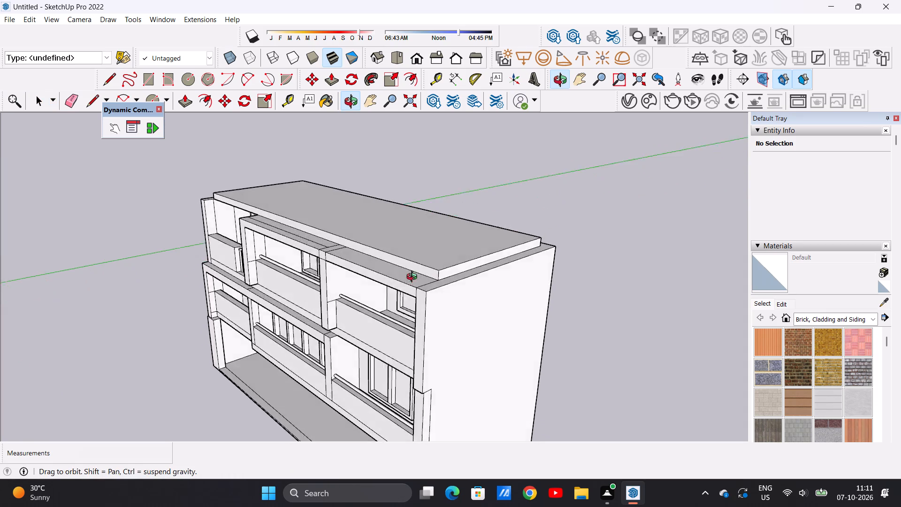
middle_click_drag(414, 278, 384, 315)
scroll(382, 328, "up", 6)
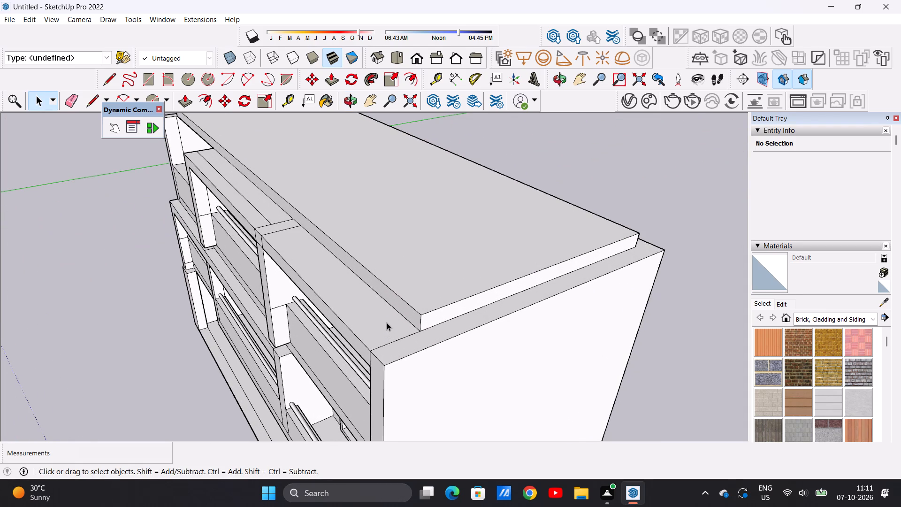
key("p")
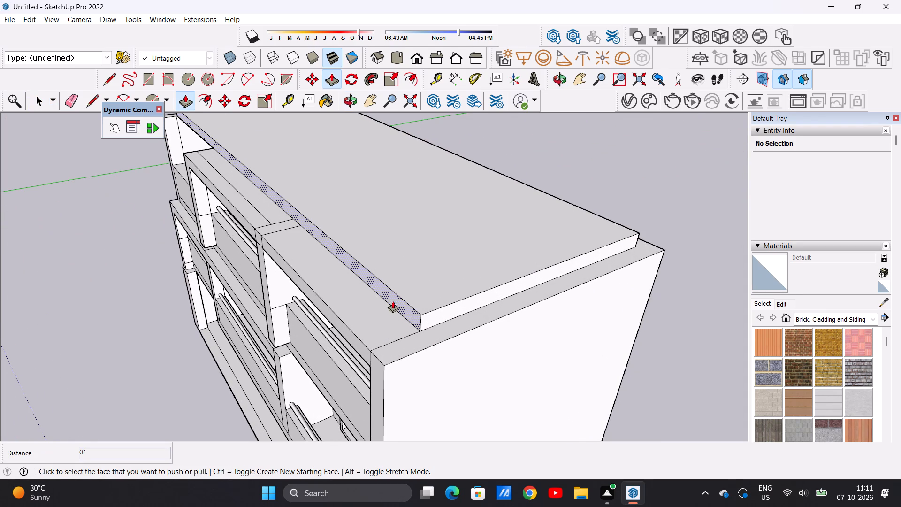
left_click(397, 298)
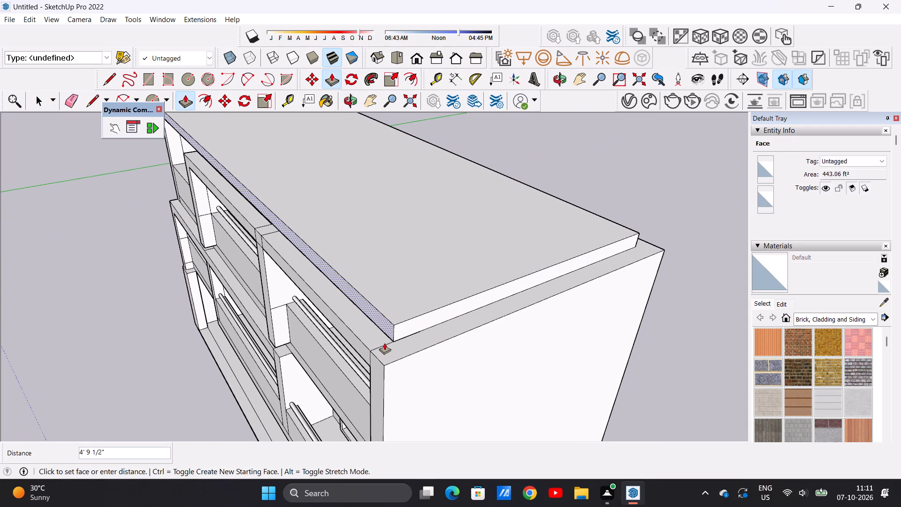
left_click(396, 340)
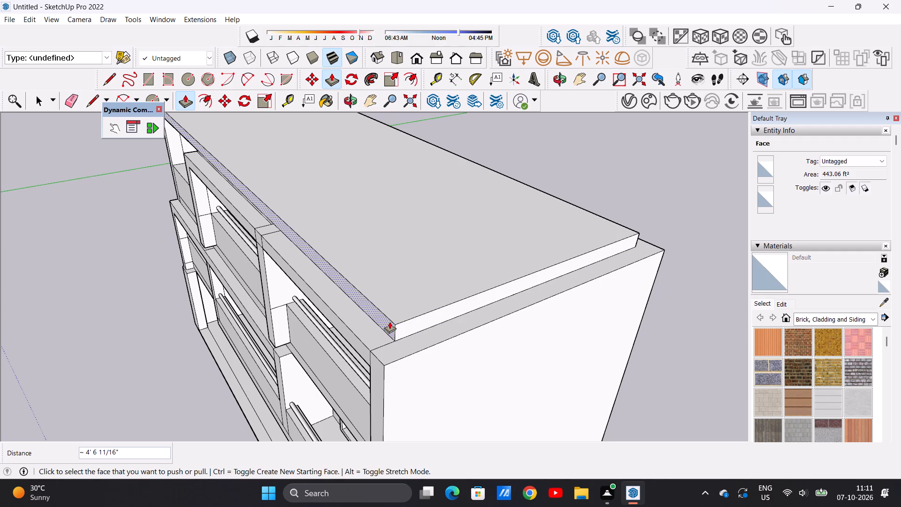
key("space")
Examine the building's facade and extended roof slab from the front and both corners.
scroll(336, 300, "down", 5)
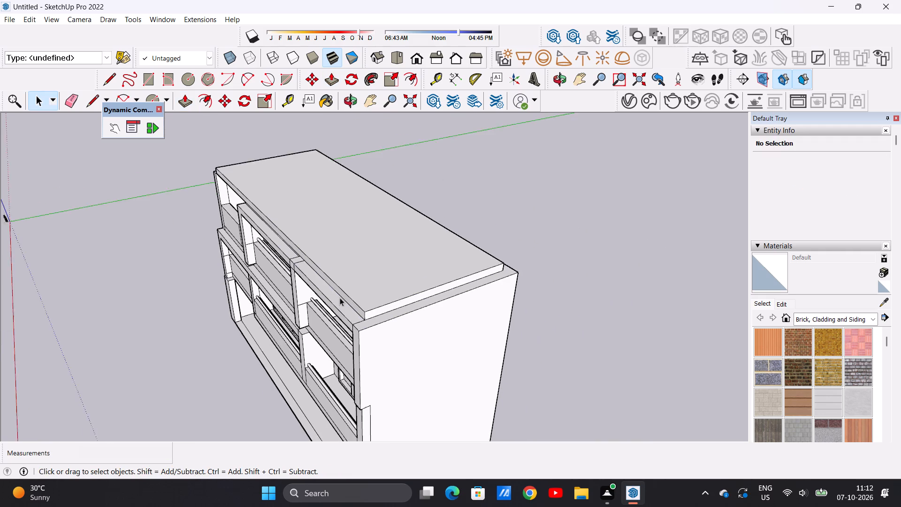
scroll(340, 298, "down", 4)
middle_click_drag(283, 295, 438, 247)
middle_click_drag(223, 288, 456, 279)
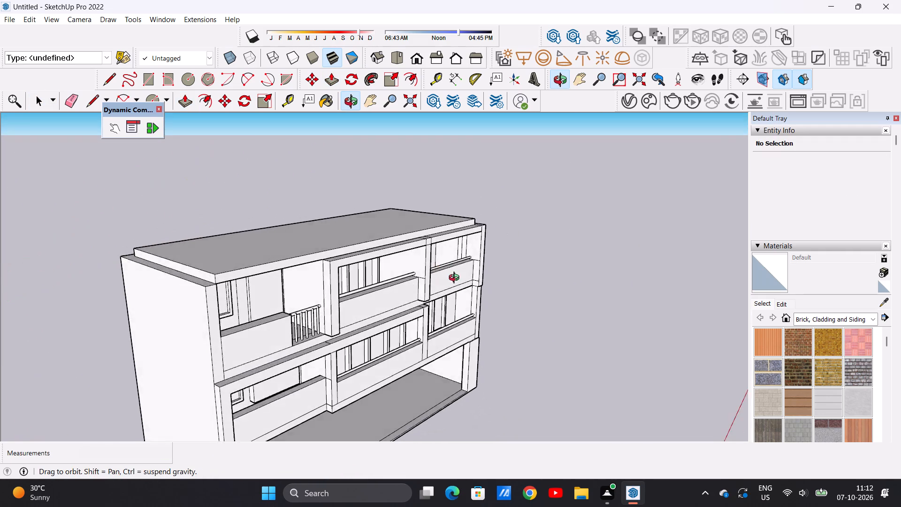
middle_click_drag(456, 279, 265, 299)
scroll(287, 283, "down", 7)
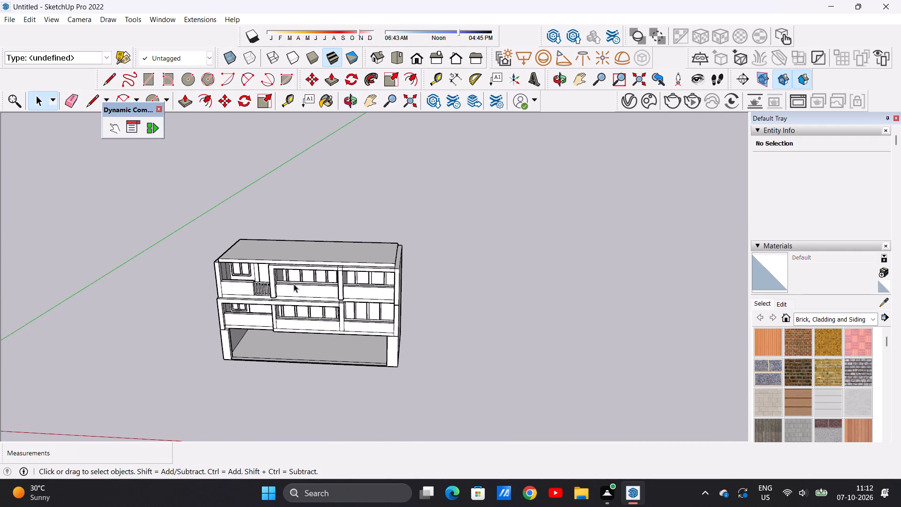
middle_click_drag(293, 284, 332, 248)
scroll(341, 277, "up", 5)
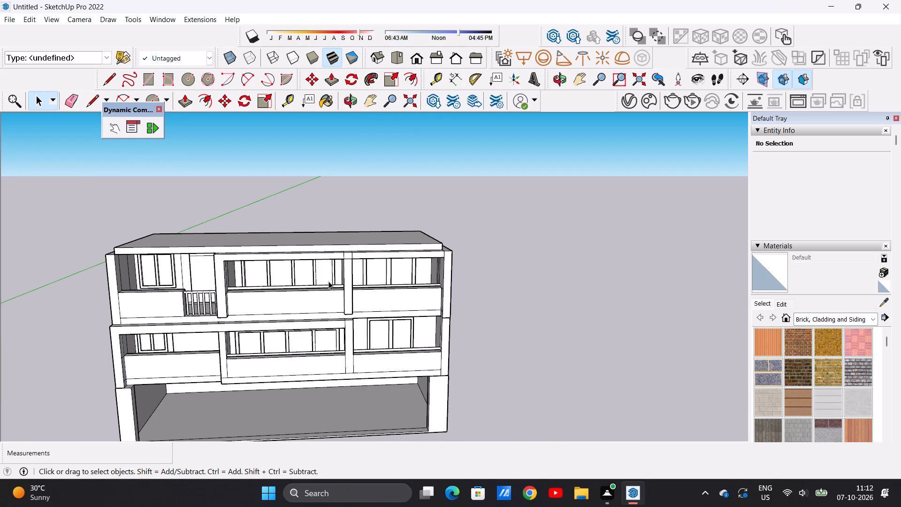
scroll(328, 281, "down", 9)
scroll(336, 268, "up", 5)
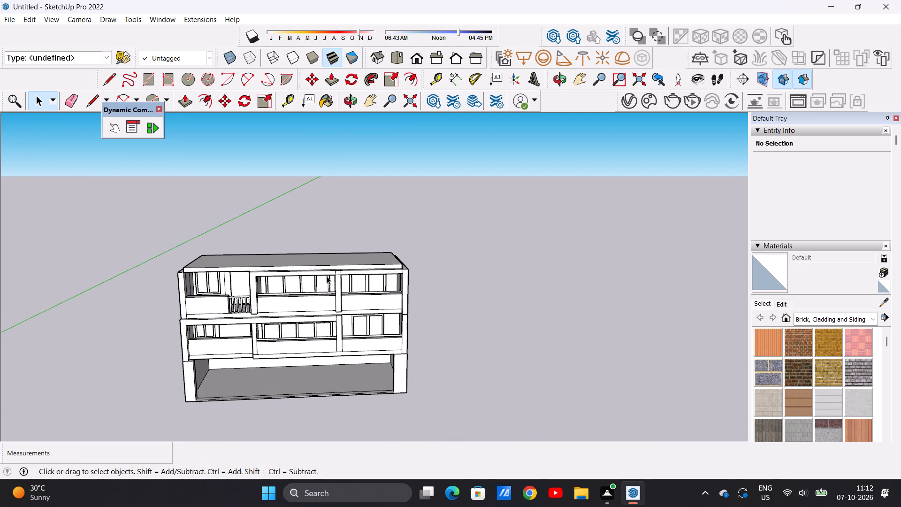
middle_click_drag(328, 258, 254, 266)
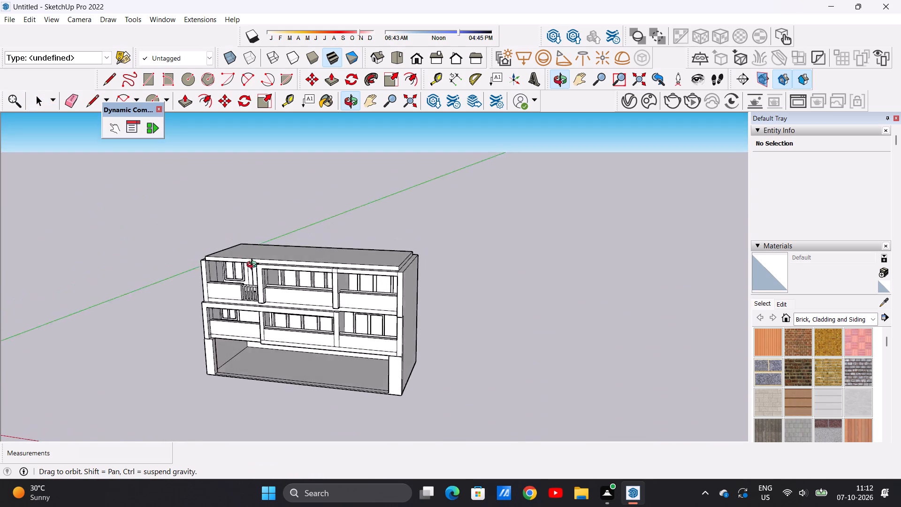
middle_click_drag(254, 266, 235, 263)
scroll(373, 243, "up", 8)
scroll(371, 248, "down", 7)
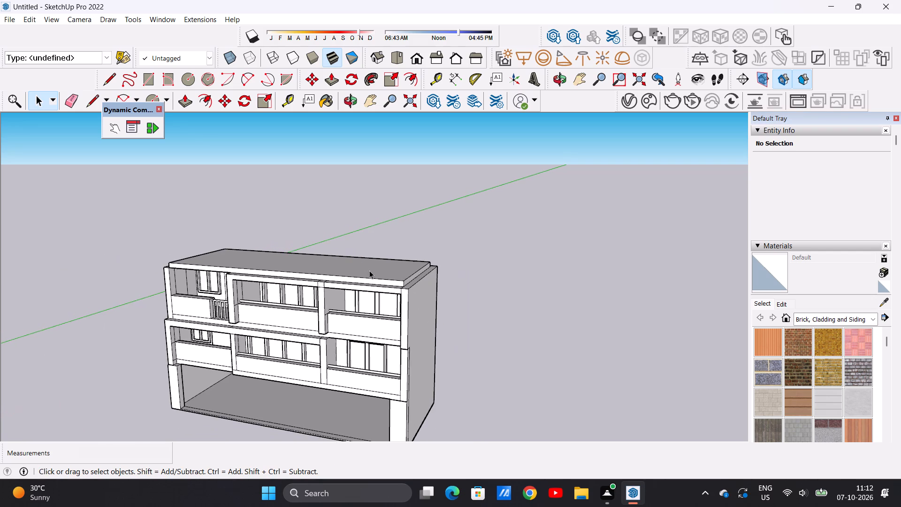
scroll(367, 348, "up", 2)
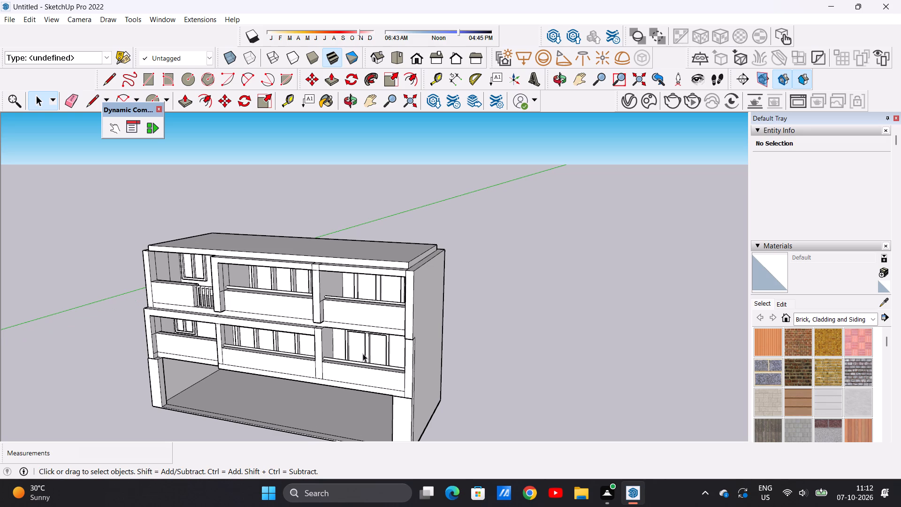
scroll(363, 353, "down", 3)
scroll(459, 354, "up", 4)
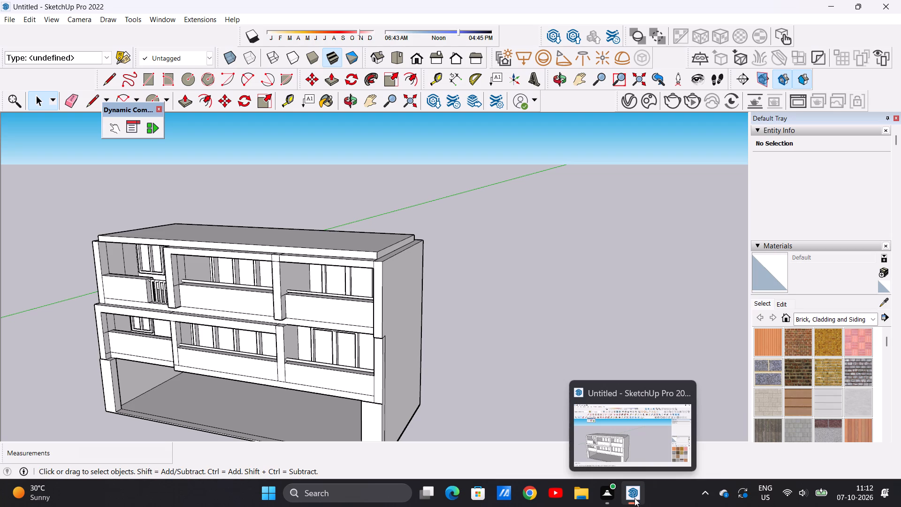
left_click(627, 445)
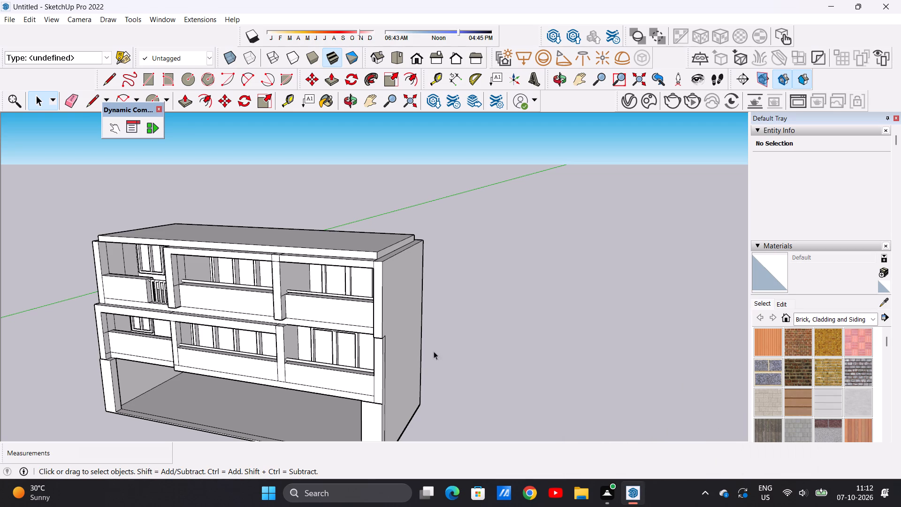
Pull the top face of the end and back walls up 18' 9 13/16" above the roof slab.
scroll(437, 351, "down", 9)
middle_click_drag(304, 243, 281, 306)
scroll(409, 300, "up", 2)
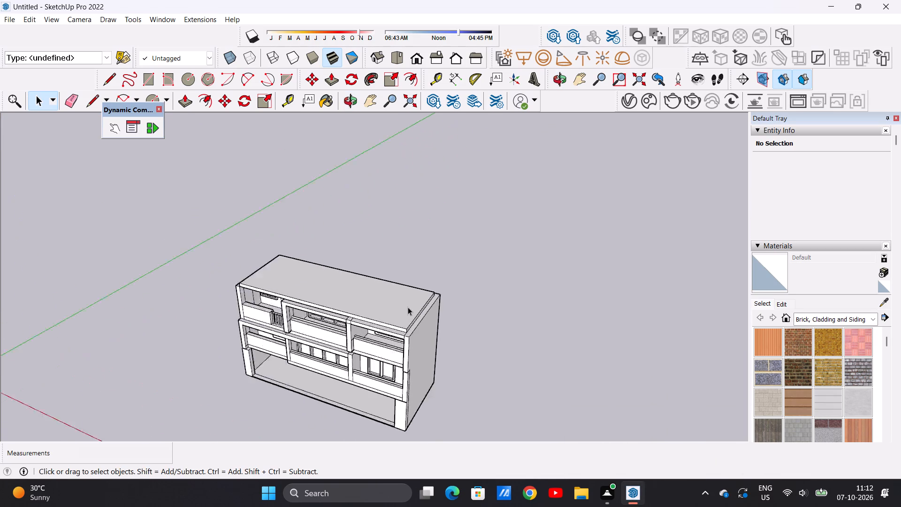
scroll(408, 307, "up", 11)
key("p")
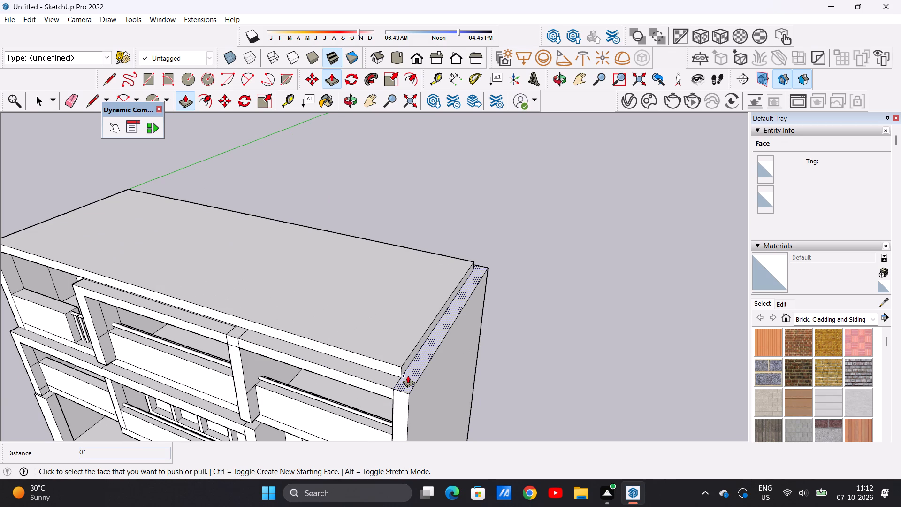
left_click(408, 376)
left_click(413, 306)
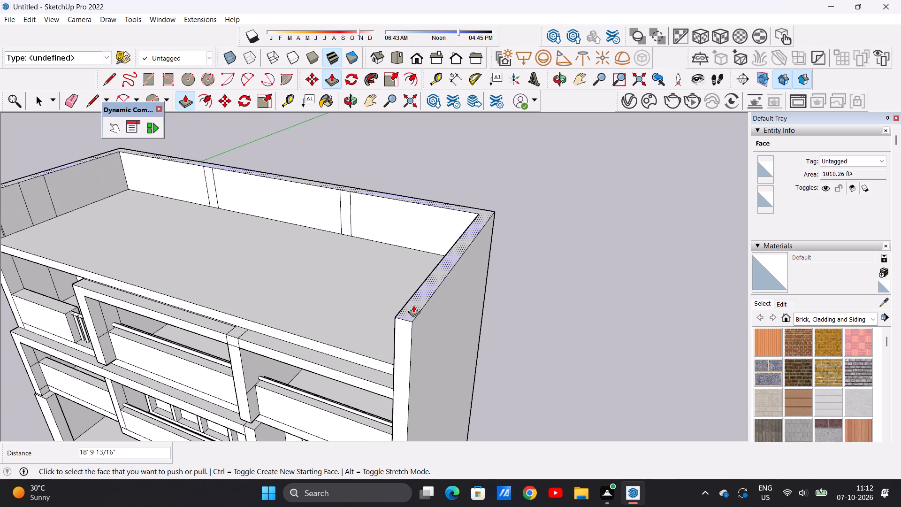
Pull the top face of the raised end and back walls further up to heighten the new storey.
left_click(409, 309)
scroll(417, 271, "down", 4)
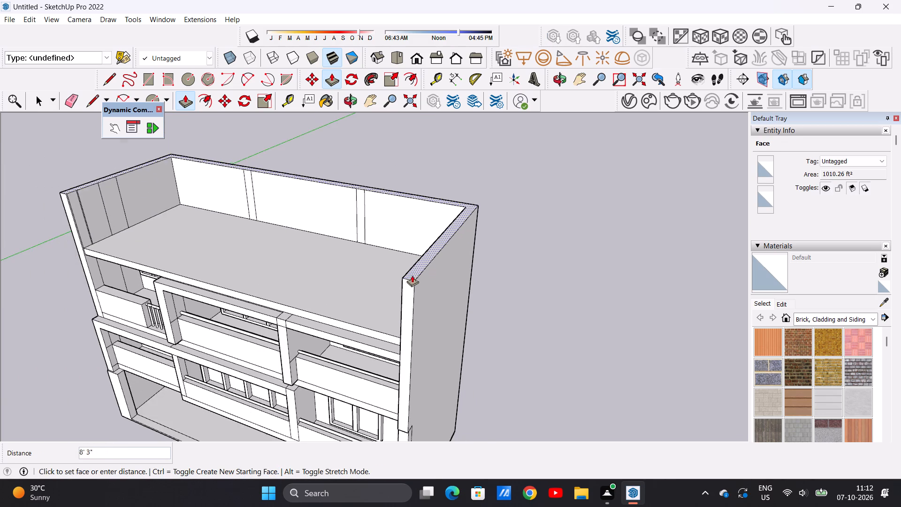
middle_click_drag(406, 280, 474, 211)
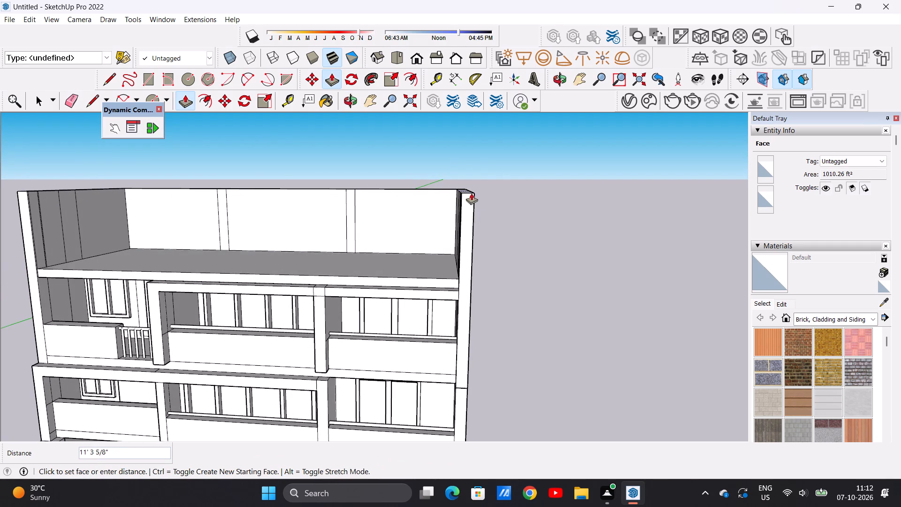
left_click(469, 200)
key("space")
key("space")
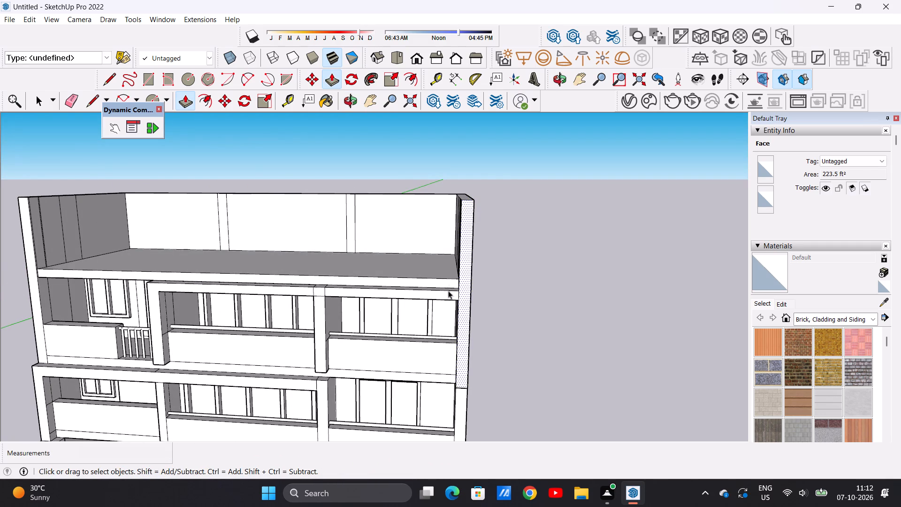
Draw two parallel lines about 55' 11 13/16" long across the roof slab, from the back wall's first vertical strip above the railing-side column to the front edge.
scroll(399, 355, "down", 16)
middle_click_drag(383, 348, 402, 309)
scroll(406, 302, "up", 4)
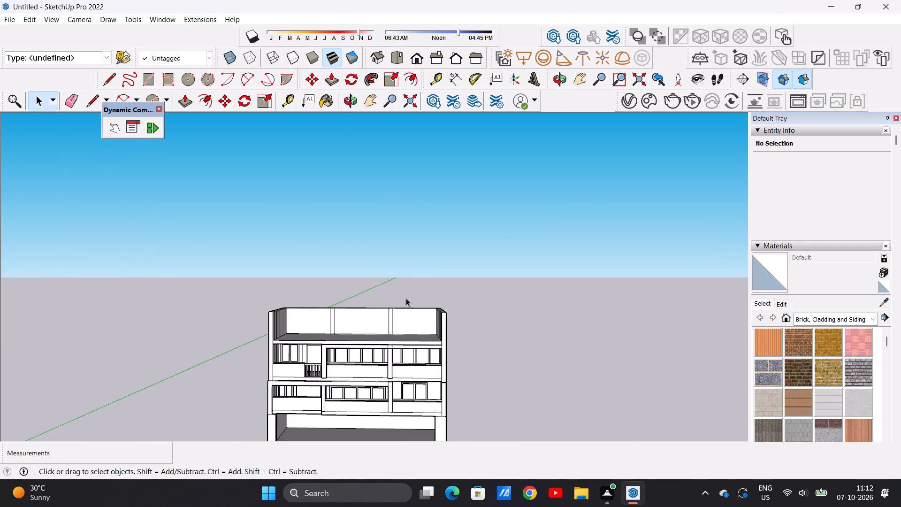
scroll(406, 298, "up", 8)
scroll(350, 320, "down", 5)
middle_click_drag(344, 318, 358, 444)
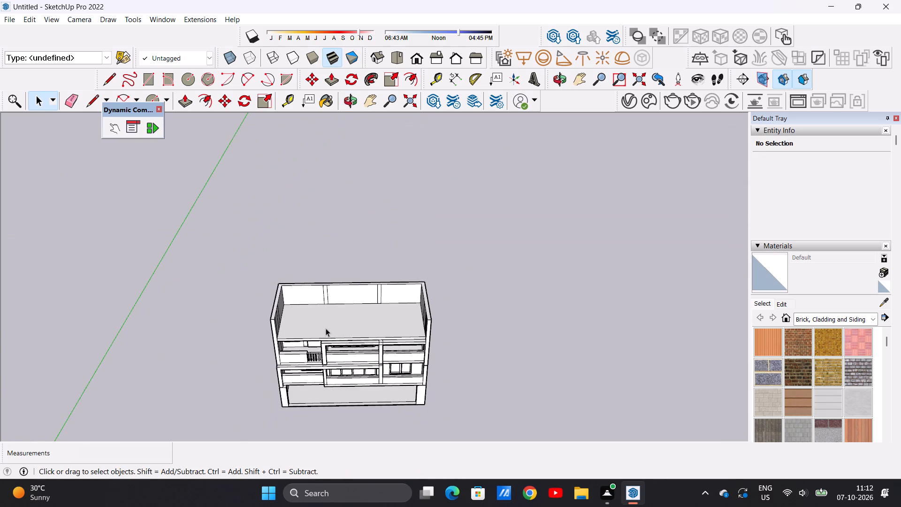
scroll(331, 319, "up", 11)
key("l")
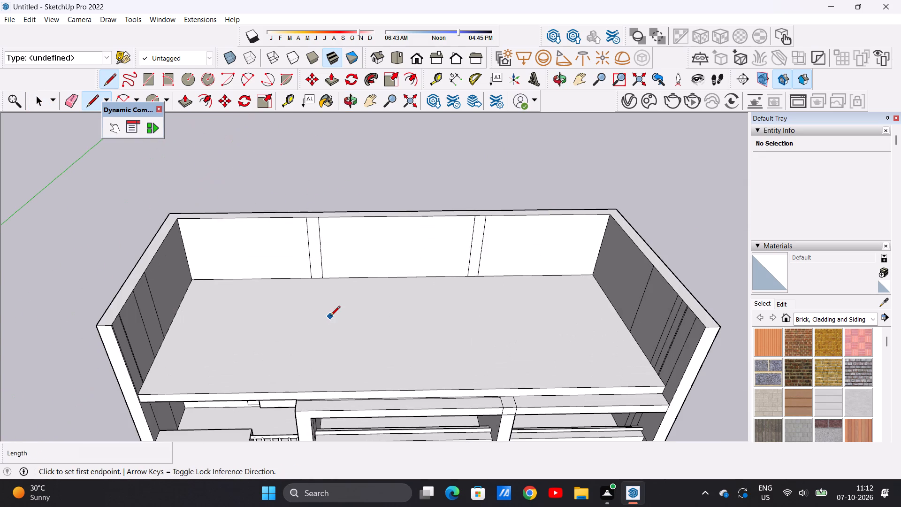
scroll(315, 278, "up", 7)
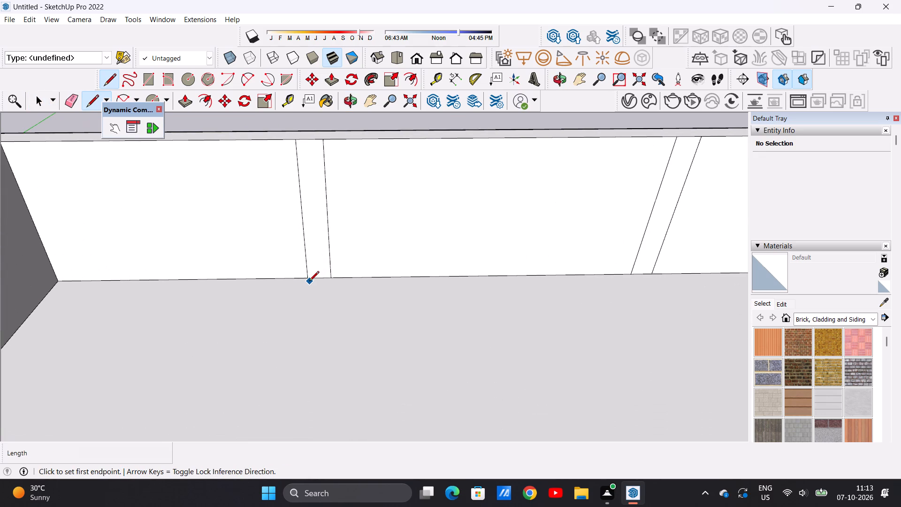
left_click(306, 279)
scroll(301, 309, "down", 7)
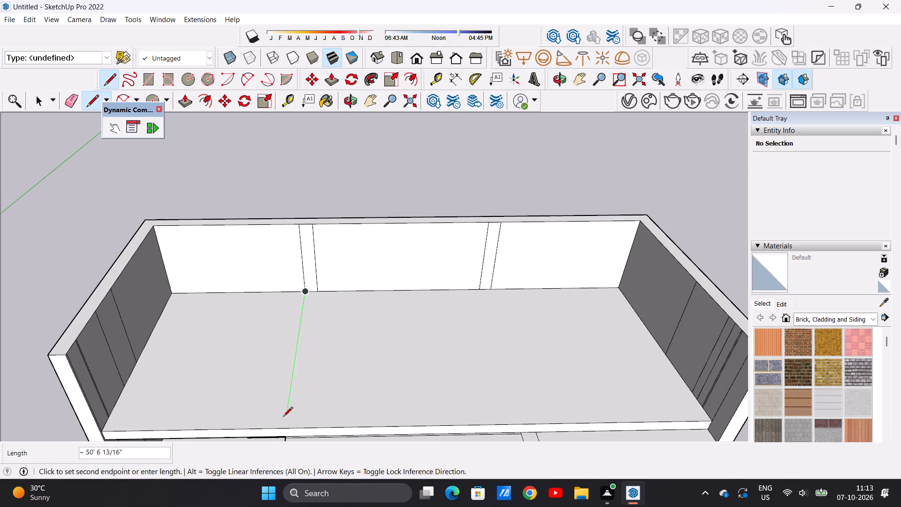
left_click(284, 427)
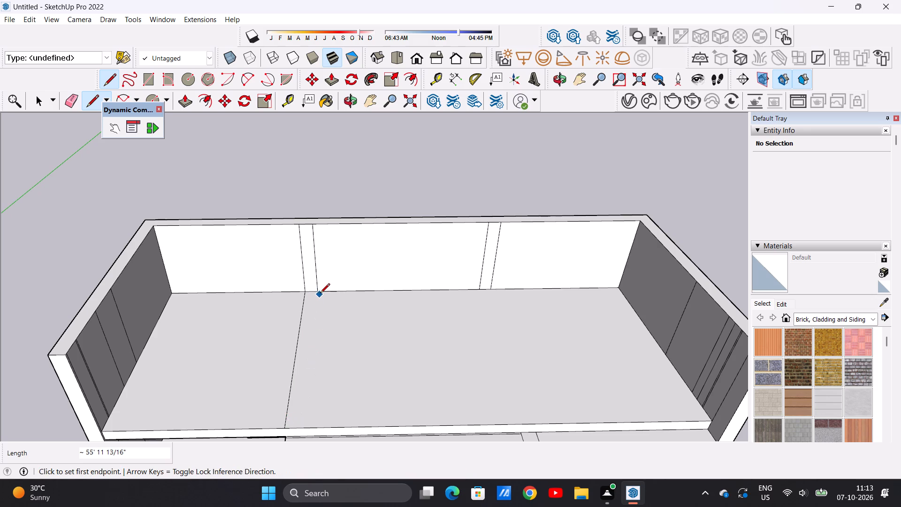
left_click(320, 294)
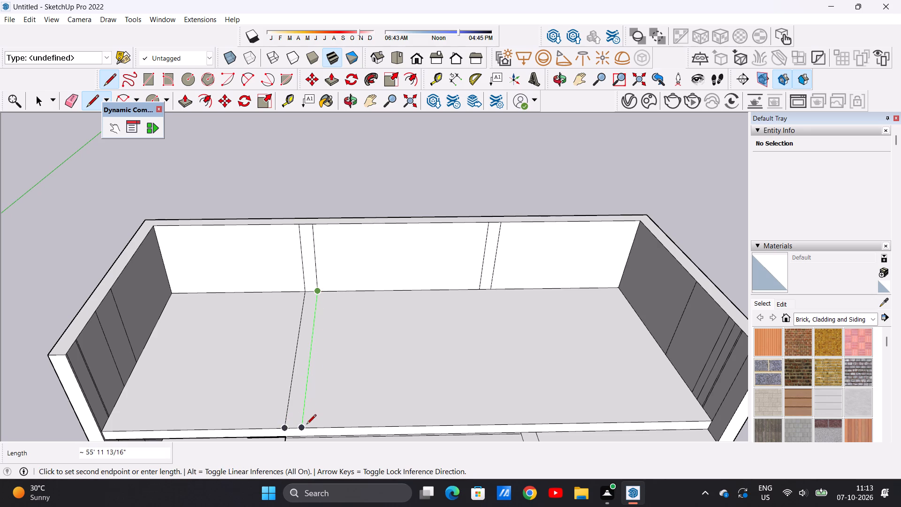
left_click(306, 425)
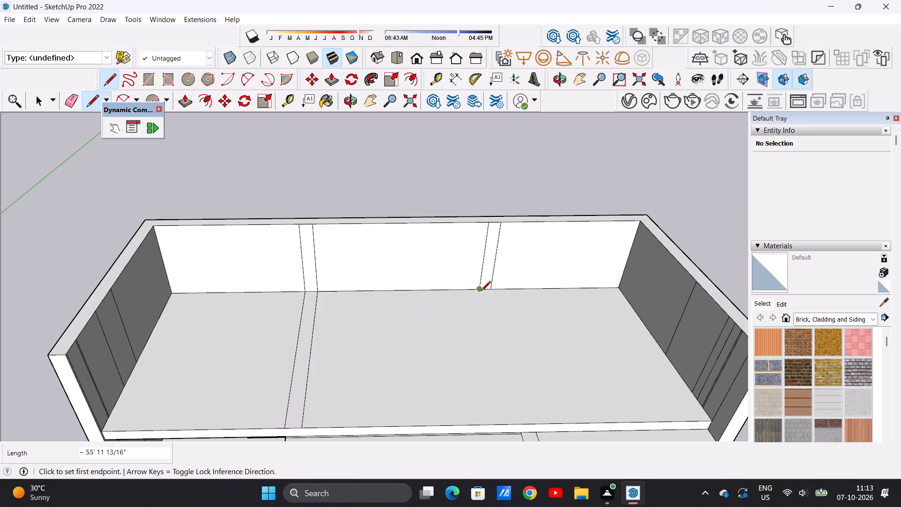
Draw two more lines across the roof slab from the back wall's second vertical strip to the front edge, in line with the column below.
left_click(481, 292)
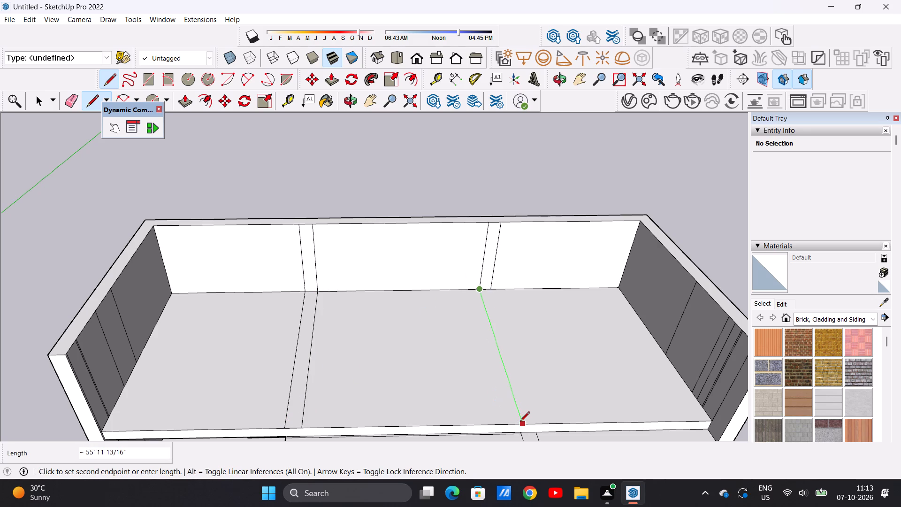
left_click(520, 422)
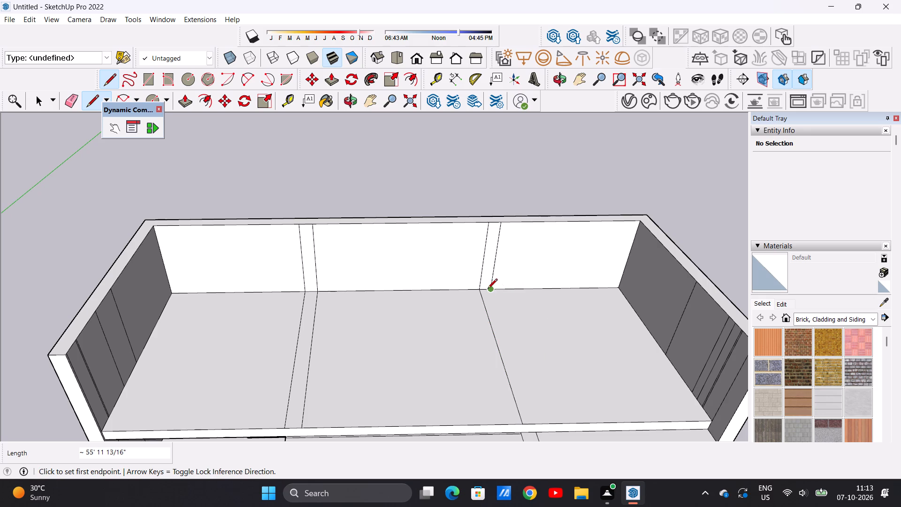
left_click(490, 288)
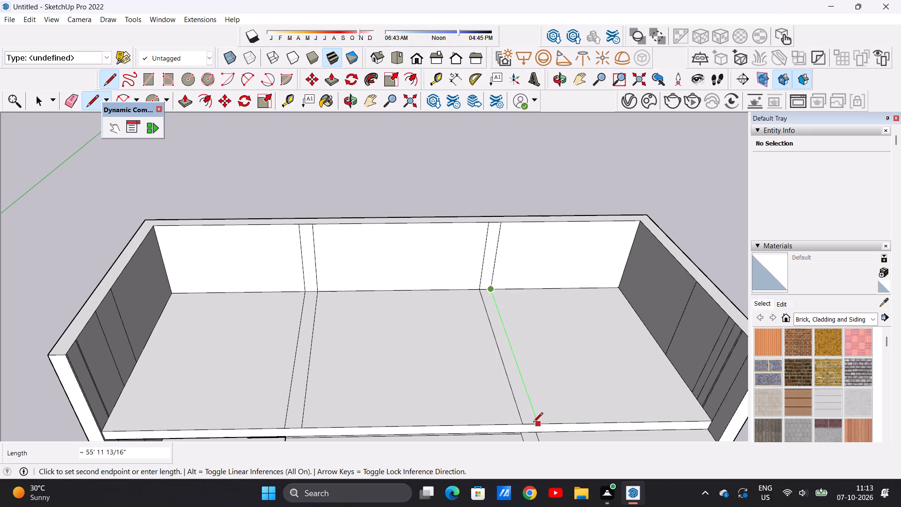
left_click(534, 424)
key("space")
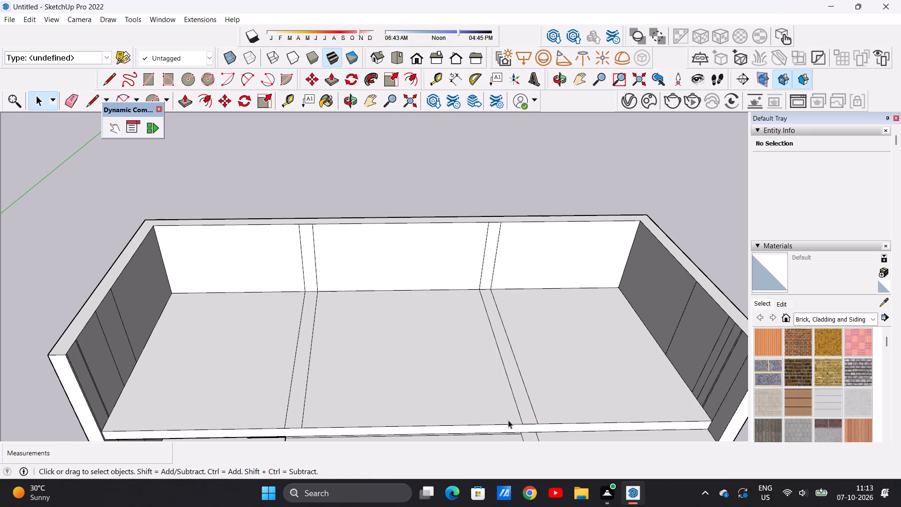
Examine the open top storey and the strips marked on its slab from above and from the front.
scroll(437, 236, "down", 4)
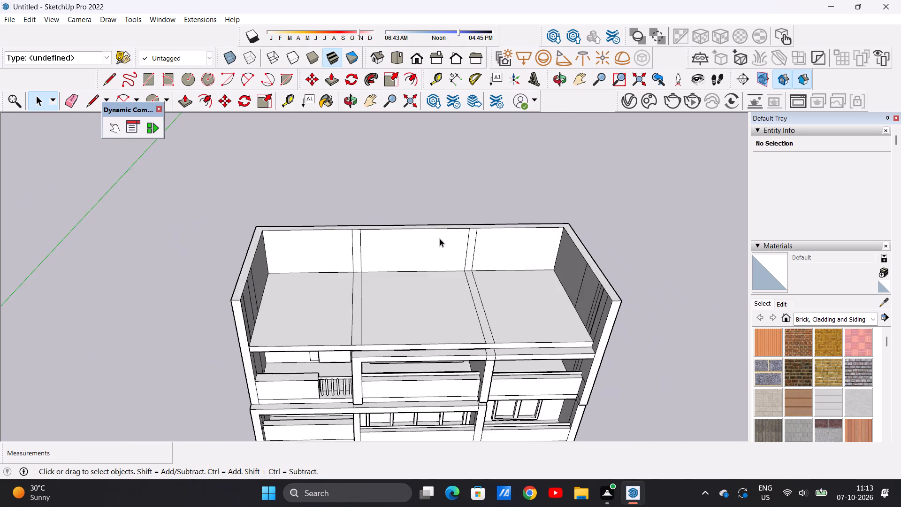
scroll(440, 238, "down", 4)
middle_click_drag(475, 281, 457, 179)
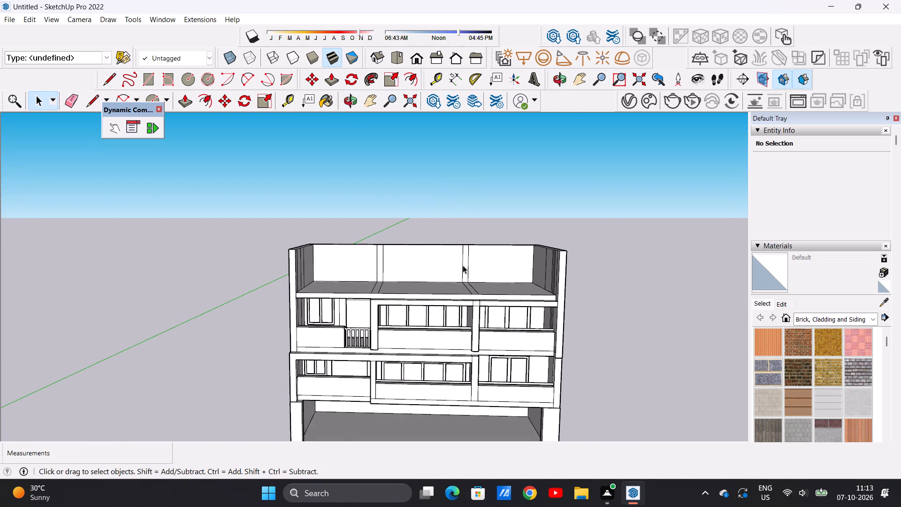
scroll(463, 265, "up", 2)
middle_click_drag(454, 278, 461, 256)
scroll(461, 256, "up", 1)
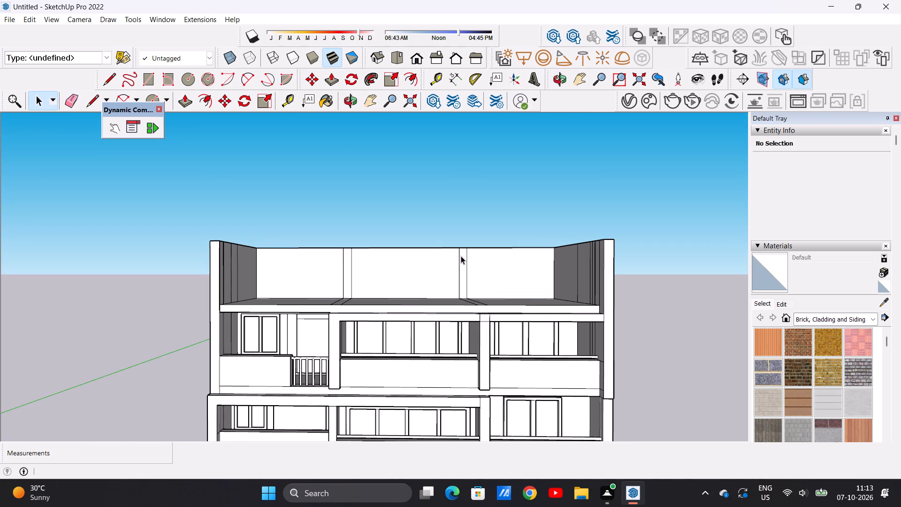
scroll(458, 259, "down", 3)
middle_click_drag(454, 263, 454, 391)
scroll(486, 263, "up", 3)
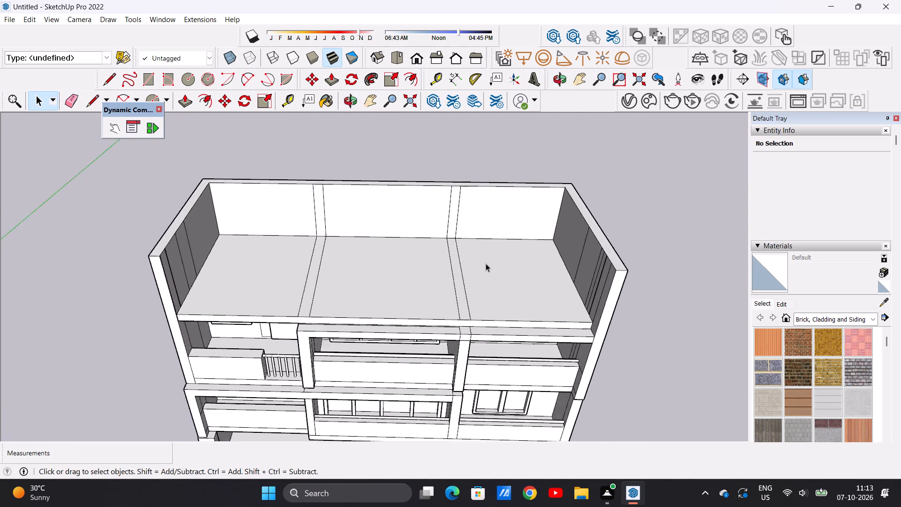
scroll(486, 263, "up", 2)
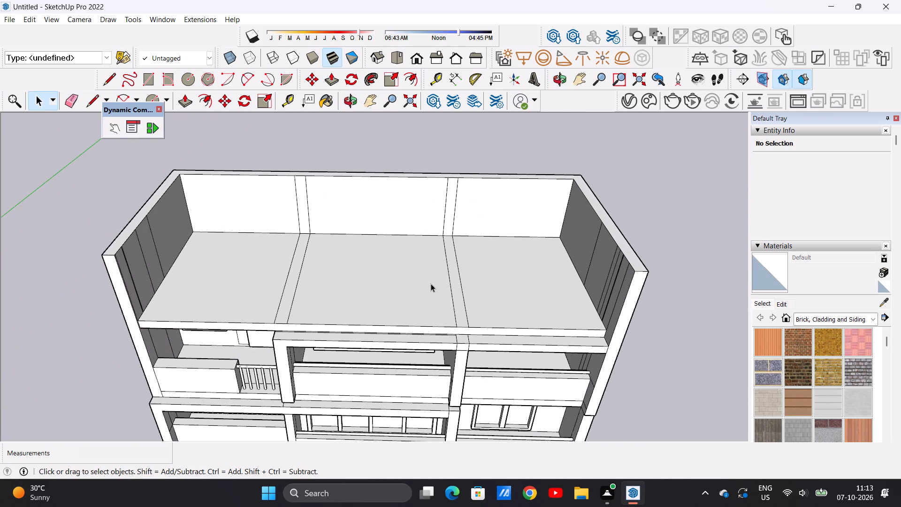
scroll(520, 290, "down", 3)
middle_click_drag(508, 280, 499, 174)
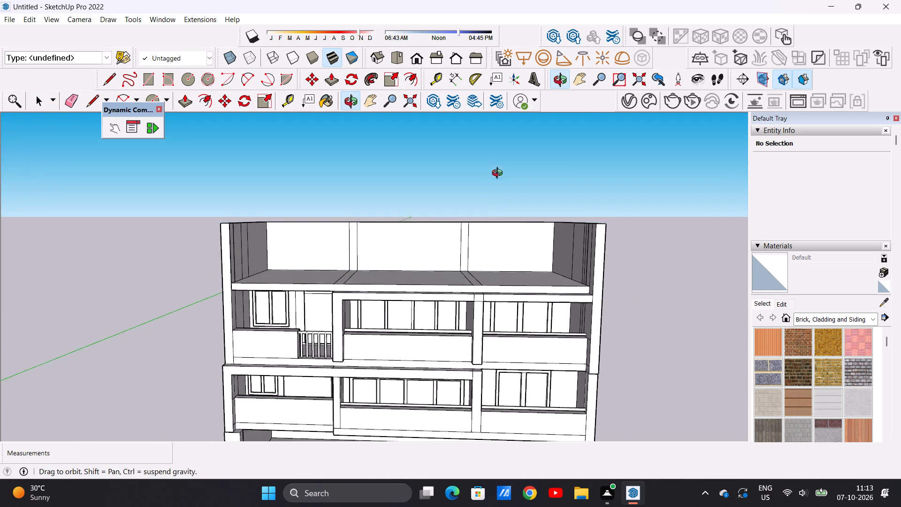
middle_click_drag(499, 174, 498, 173)
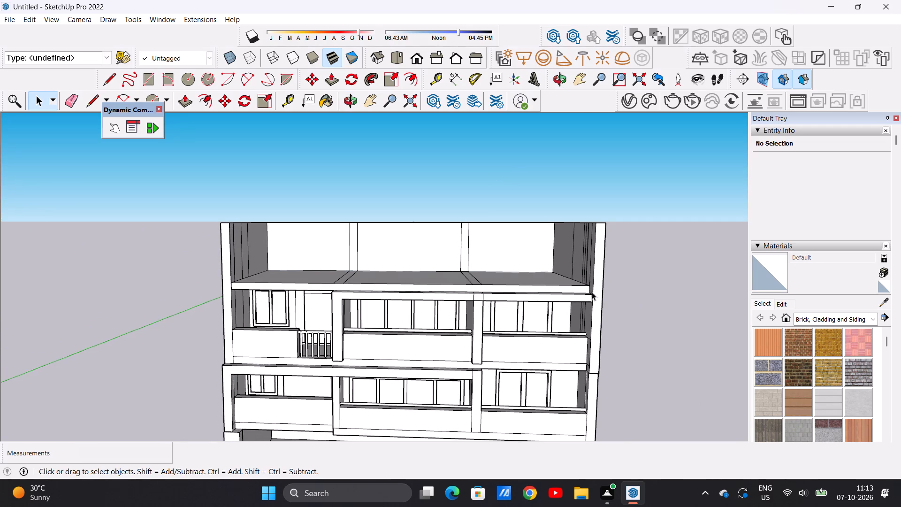
middle_click_drag(586, 228, 580, 329)
middle_click_drag(572, 328, 580, 304)
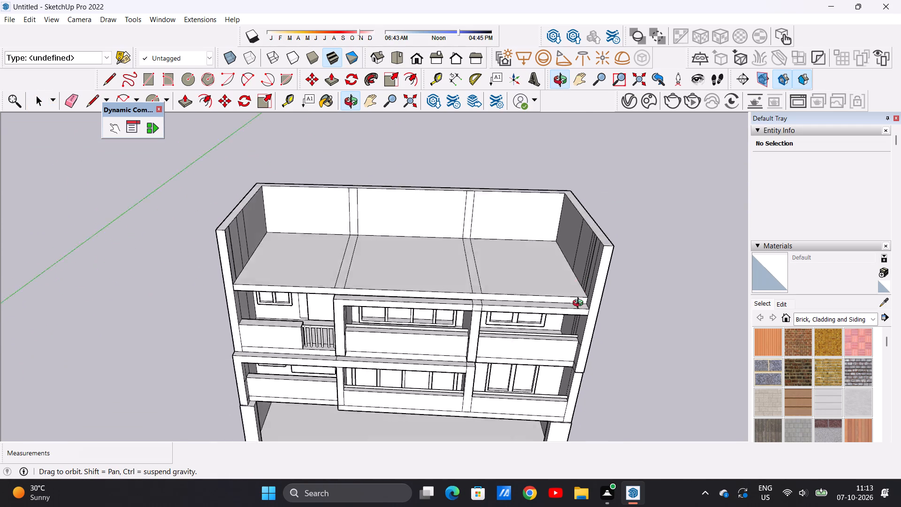
middle_click_drag(580, 304, 589, 208)
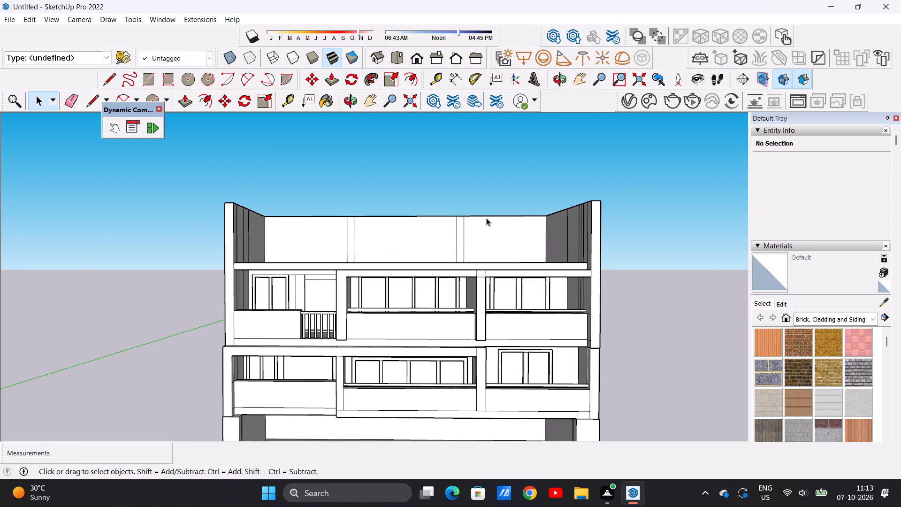
scroll(481, 226, "up", 6)
scroll(441, 258, "down", 5)
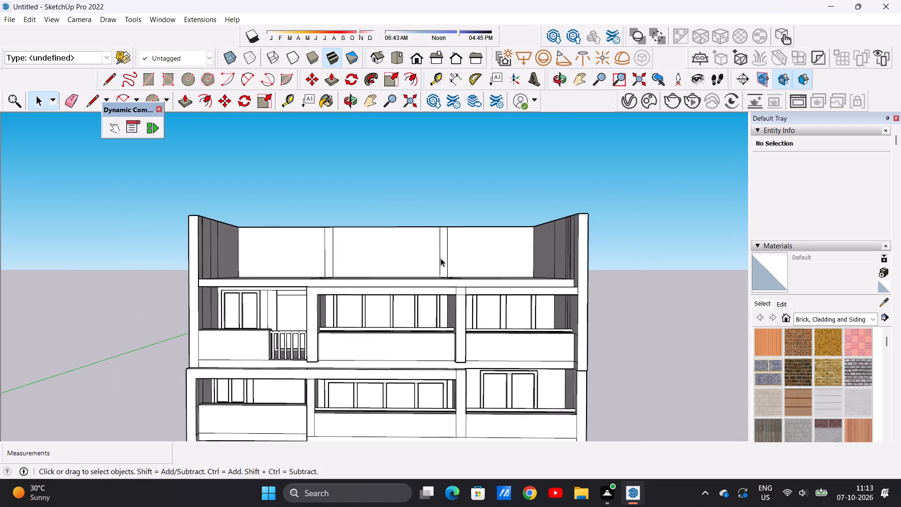
Pull the slab strip nearest the railing bay up 25' 1 3/8", level with the end wall's top, to form a partition wall.
scroll(441, 258, "down", 6)
middle_click_drag(385, 239, 396, 369)
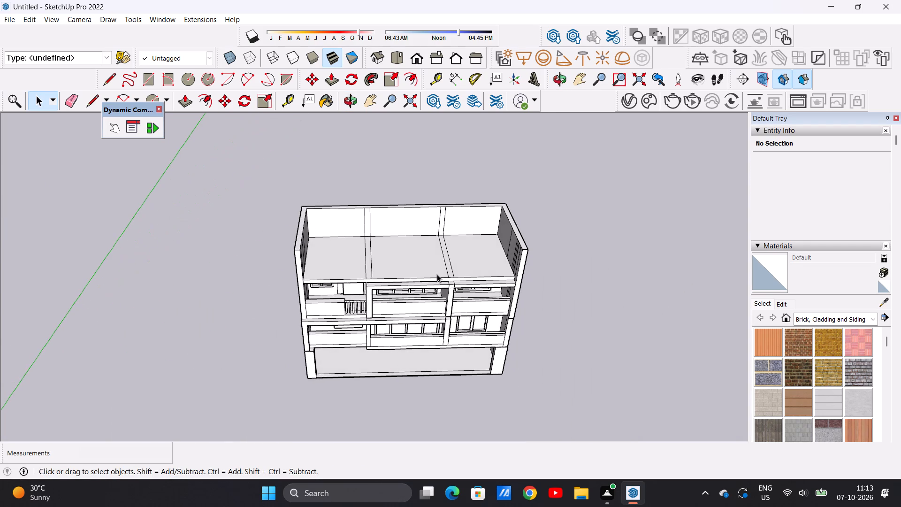
scroll(359, 252, "up", 5)
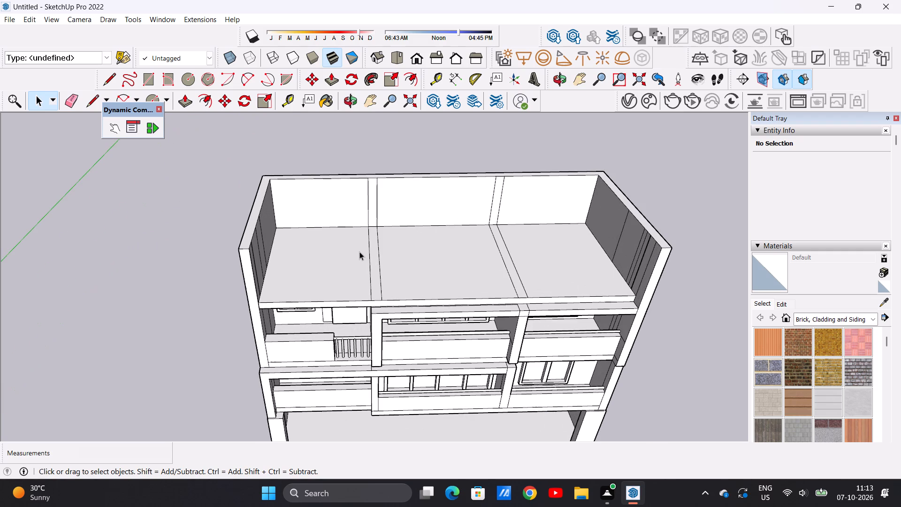
key("p")
scroll(359, 252, "down", 5)
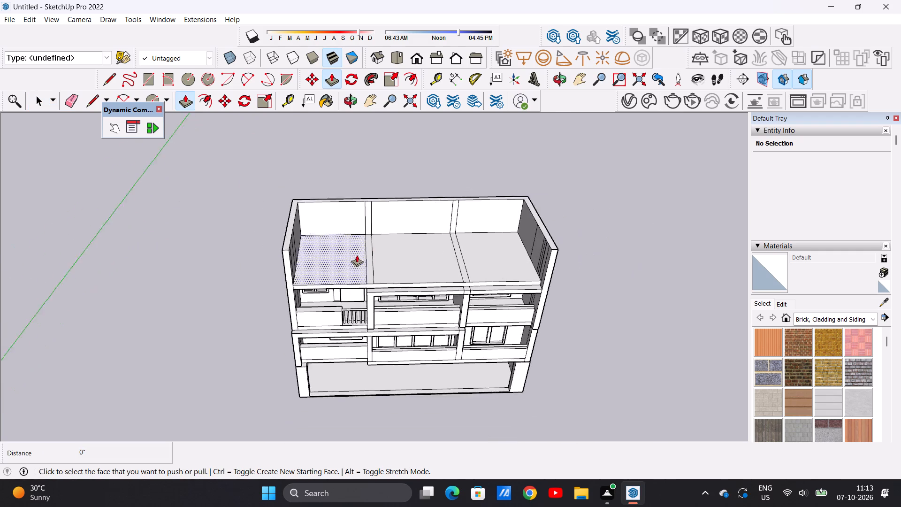
scroll(377, 244, "up", 10)
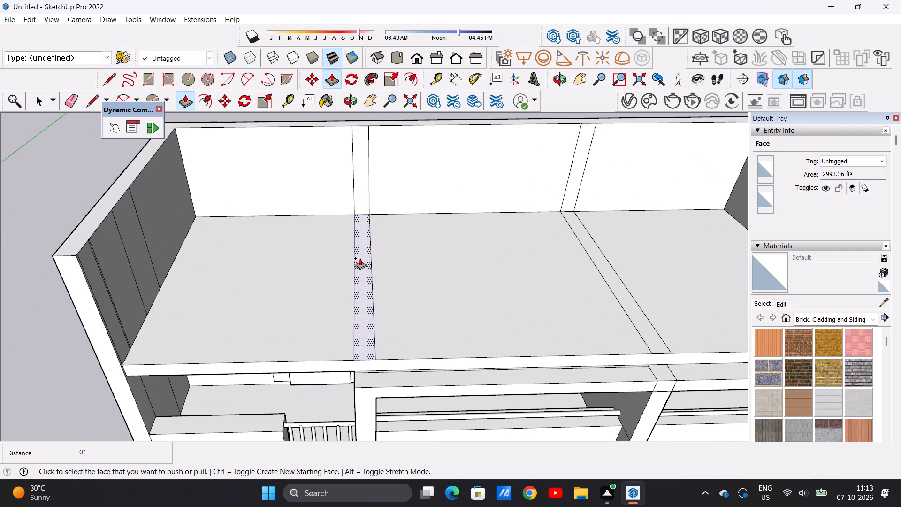
left_click(360, 258)
scroll(361, 218, "down", 6)
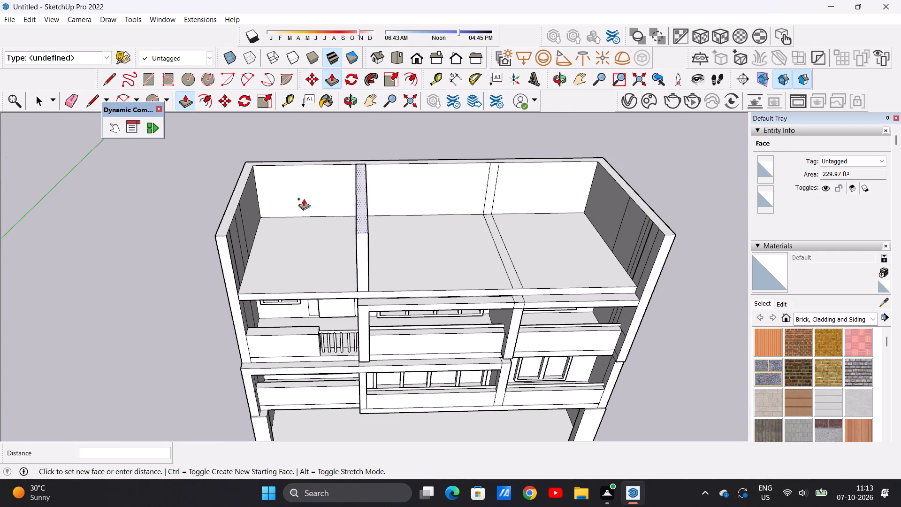
left_click(227, 236)
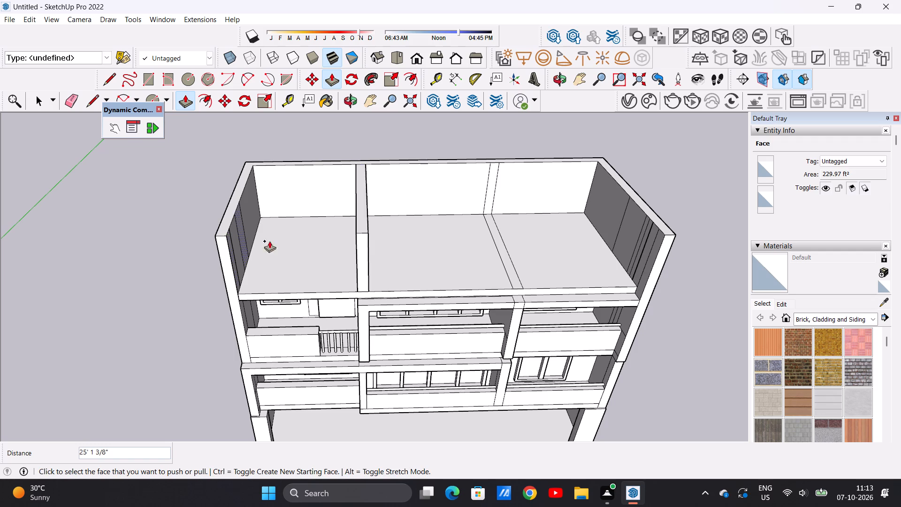
Pull the second slab strip up 25' 1 3/8", level with the end wall's top, to form the other partition wall.
scroll(327, 237, "down", 5)
scroll(423, 214, "up", 5)
scroll(443, 263, "up", 5)
left_click(452, 315)
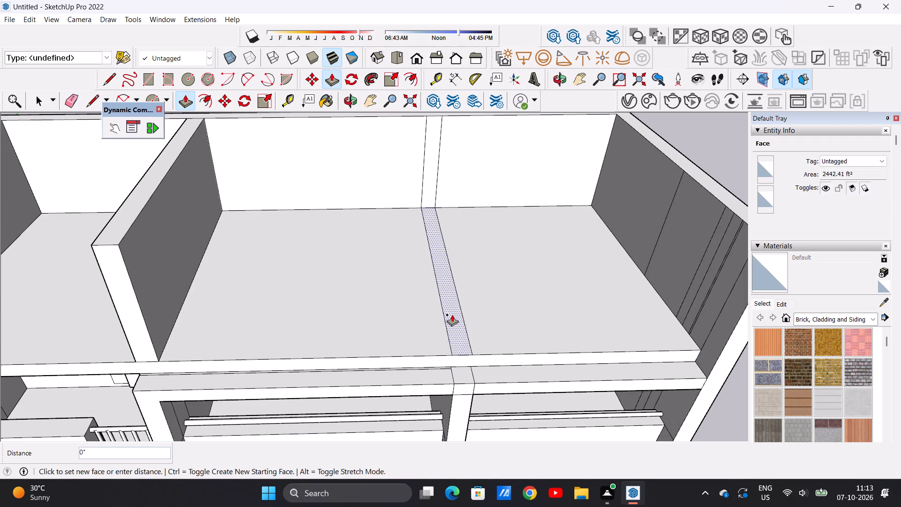
scroll(467, 285, "down", 9)
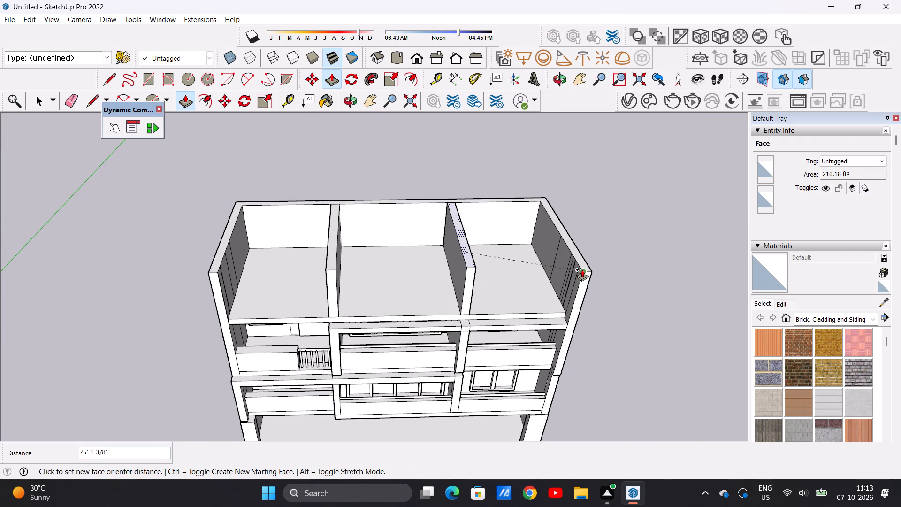
left_click(582, 269)
key("space")
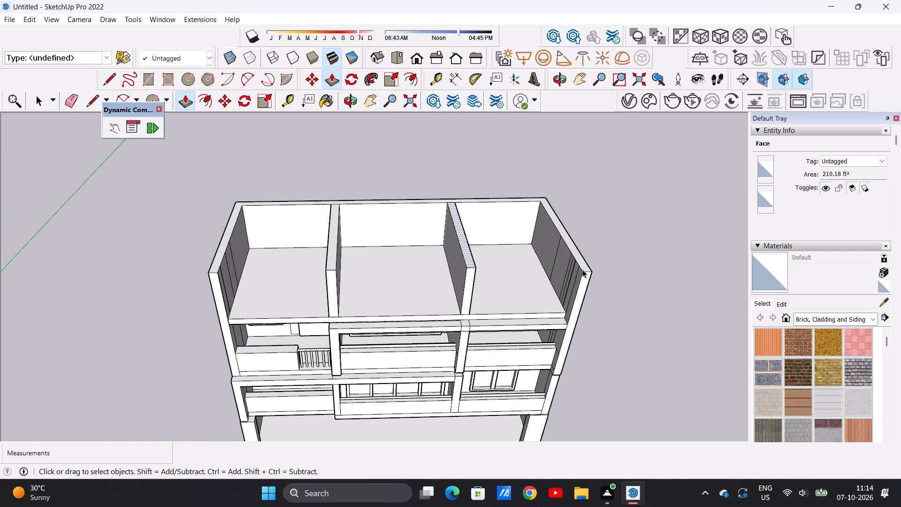
Pull the top storey's back wall in the railing bay forward about 32' 4 15/16".
scroll(444, 283, "down", 9)
middle_click_drag(437, 290, 436, 201)
scroll(394, 265, "up", 4)
middle_click_drag(401, 256, 308, 312)
scroll(317, 304, "down", 3)
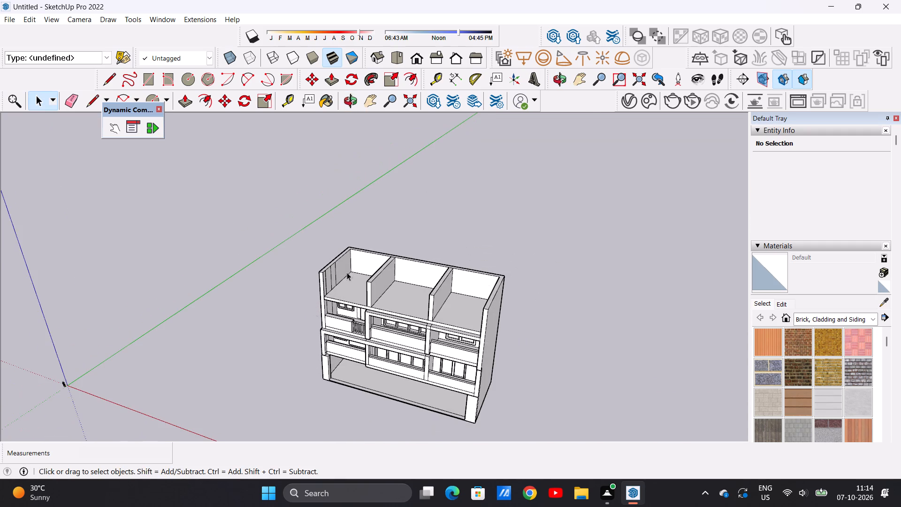
scroll(352, 259, "up", 6)
middle_click_drag(362, 260, 357, 299)
scroll(385, 262, "up", 4)
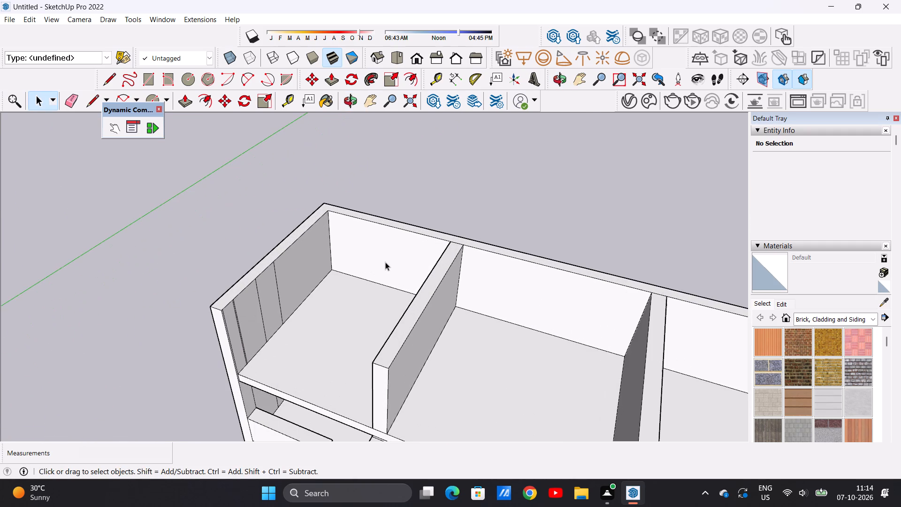
key("p")
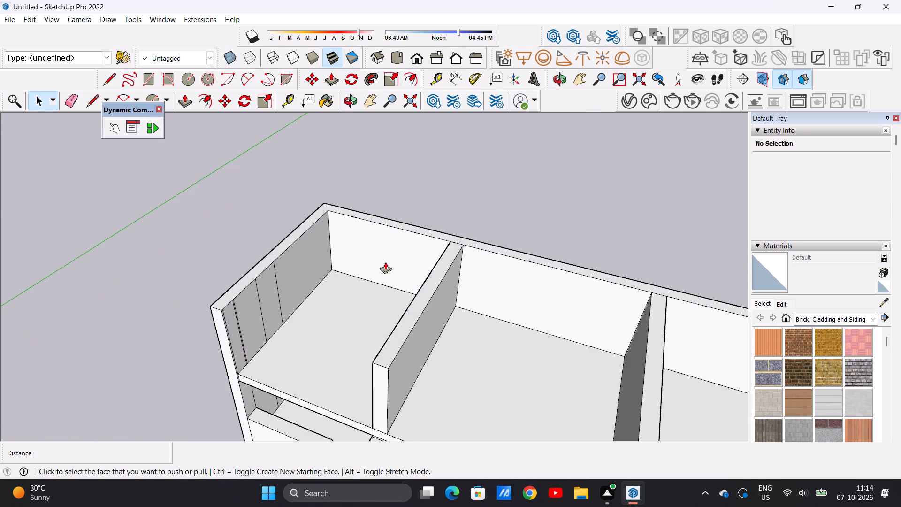
left_click(391, 249)
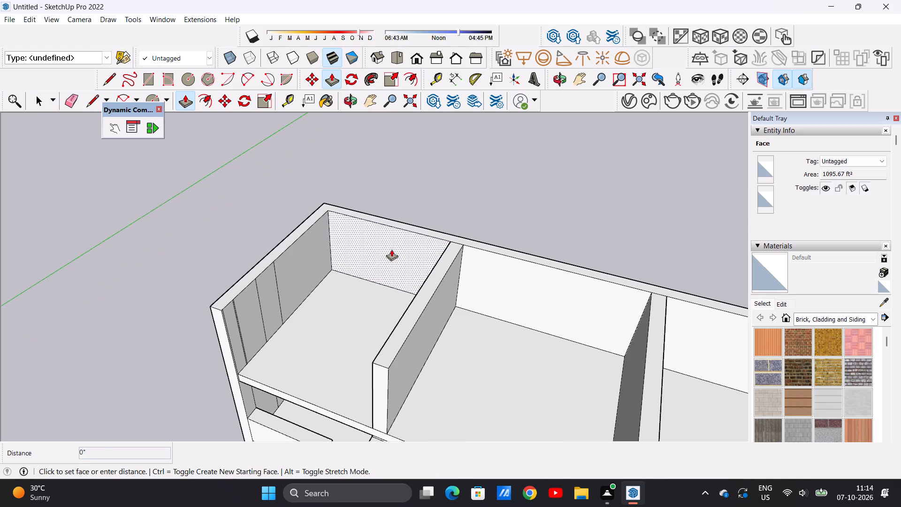
scroll(349, 299, "down", 3)
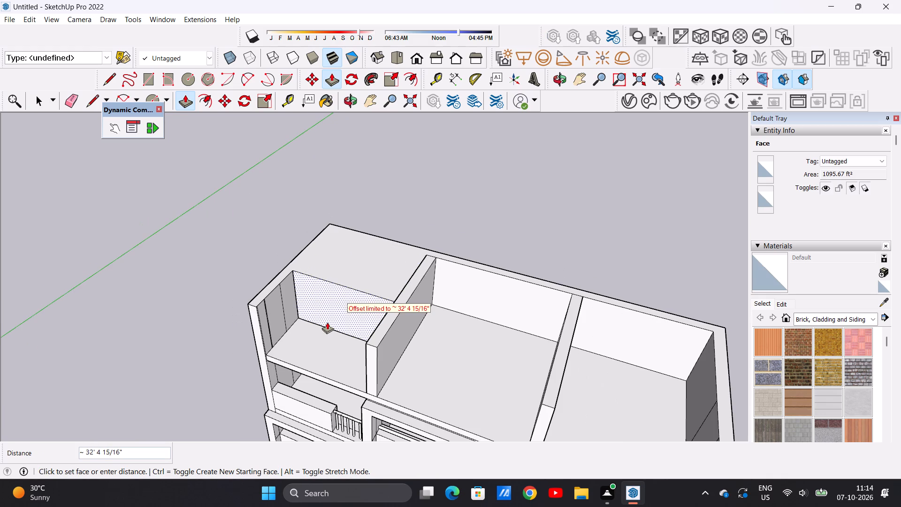
left_click(327, 322)
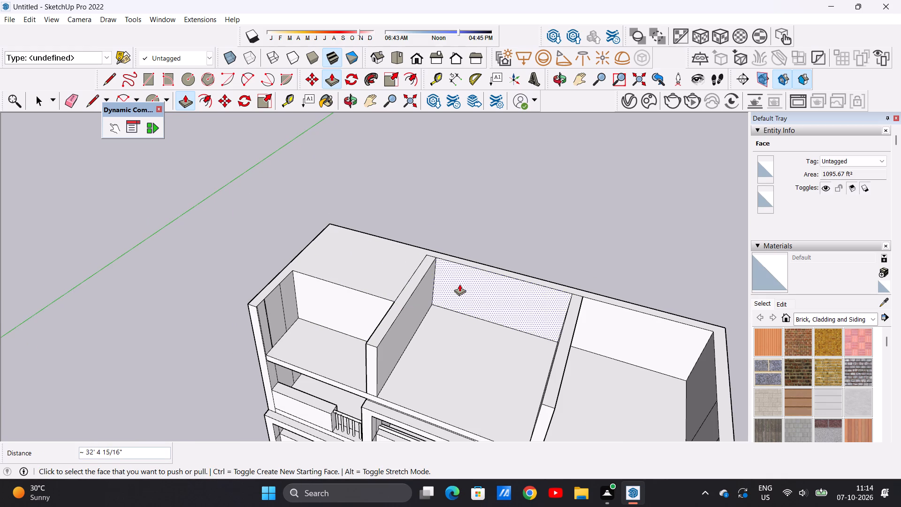
Pull the back walls of the other two top-storey bays forward about 32' 4 15/16", level with the railing bay's back wall.
left_click(459, 284)
left_click(392, 304)
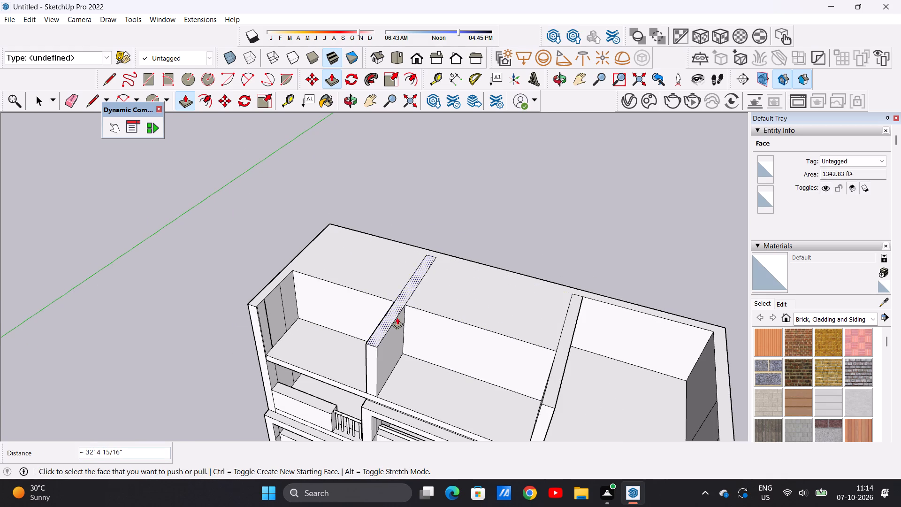
scroll(397, 318, "down", 5)
scroll(512, 319, "up", 9)
left_click(527, 315)
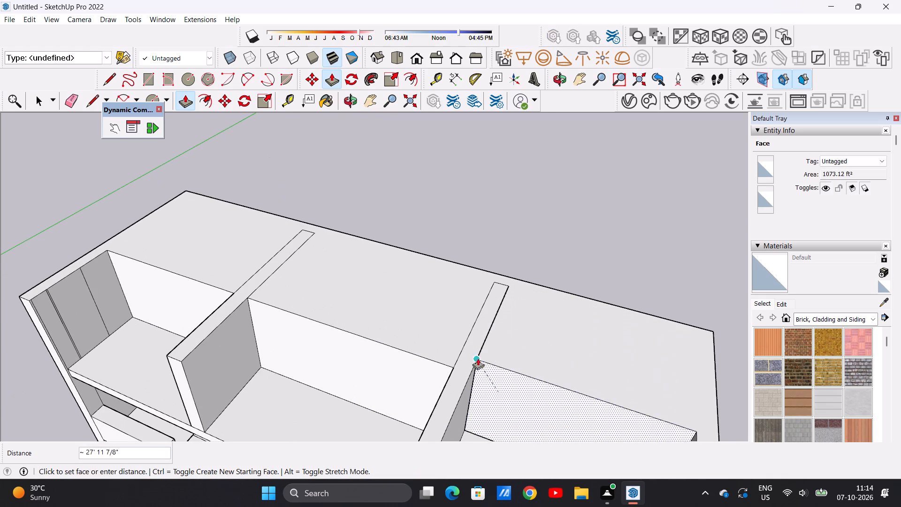
left_click(452, 369)
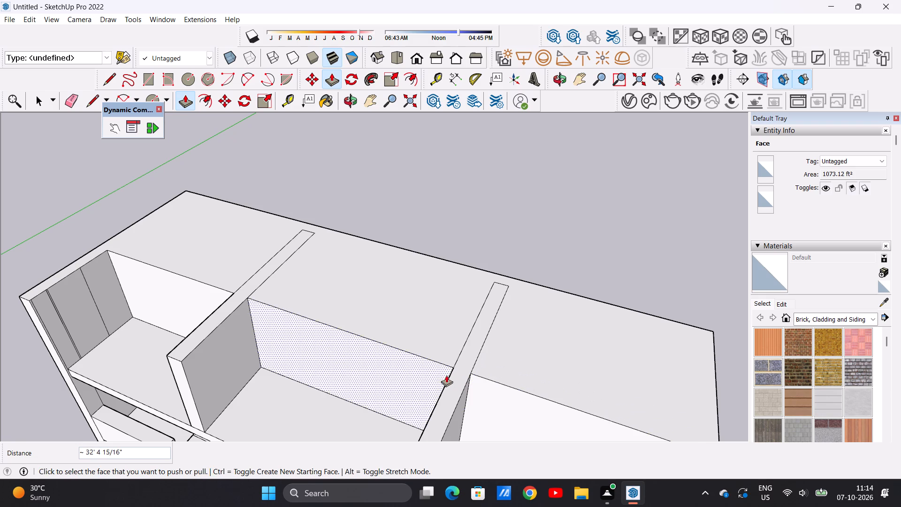
key("space")
Examine the depth of the three top-storey bays from the front against the floors below.
scroll(481, 389, "down", 14)
middle_click_drag(419, 389, 487, 273)
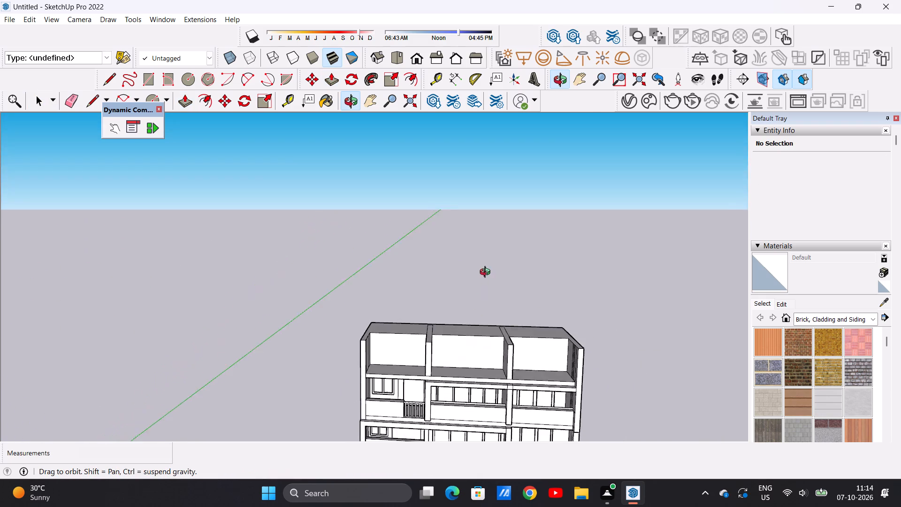
middle_click_drag(487, 273, 489, 264)
scroll(425, 346, "down", 3)
middle_click_drag(435, 382, 443, 368)
scroll(442, 353, "up", 9)
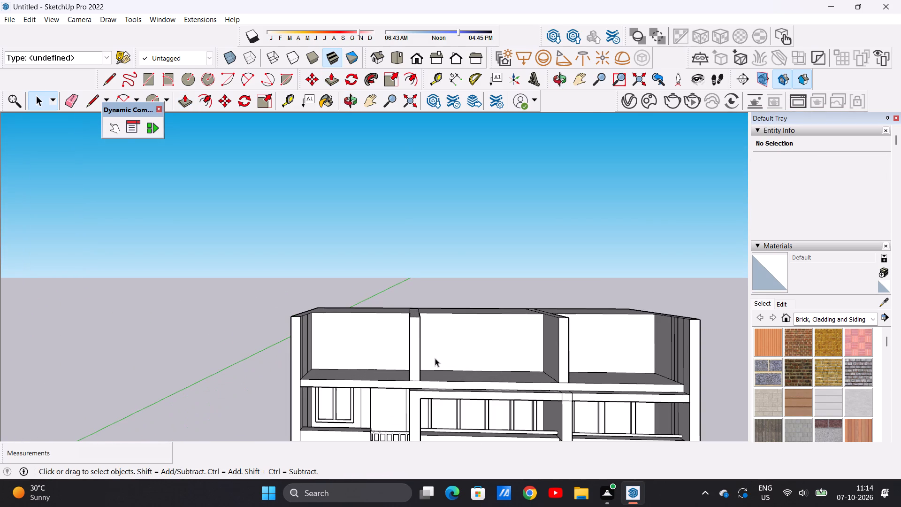
scroll(328, 320, "down", 5)
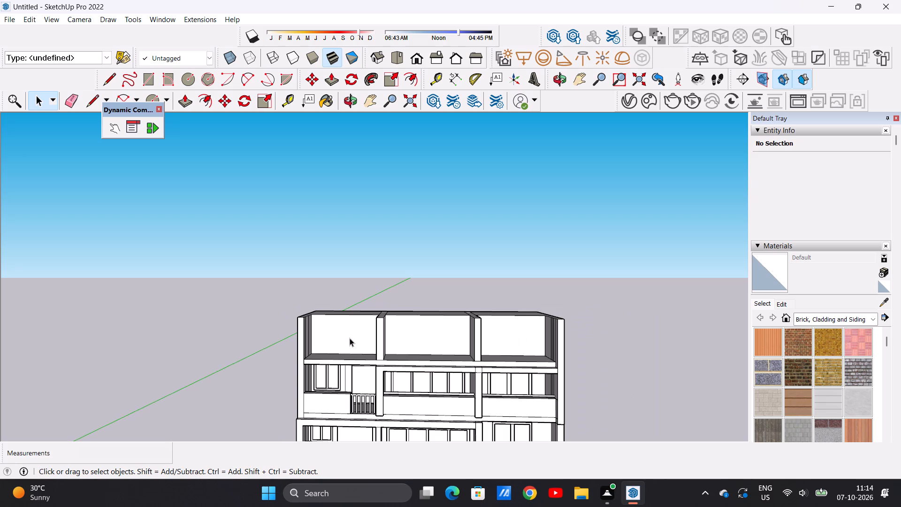
scroll(320, 356, "down", 2)
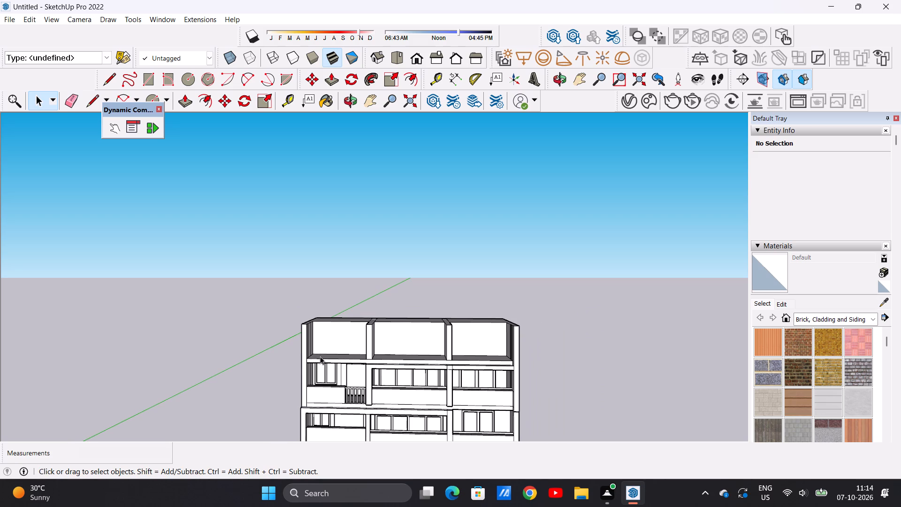
scroll(335, 361, "down", 3)
scroll(339, 358, "up", 6)
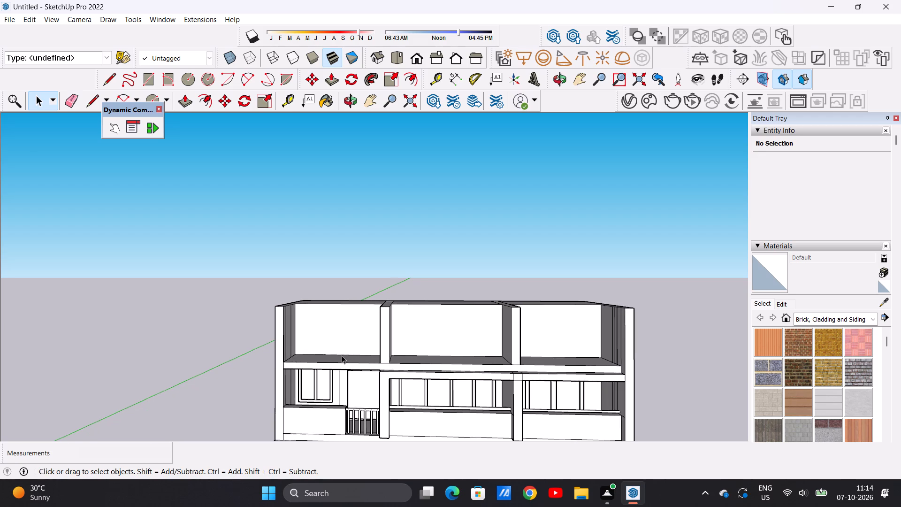
scroll(342, 355, "up", 4)
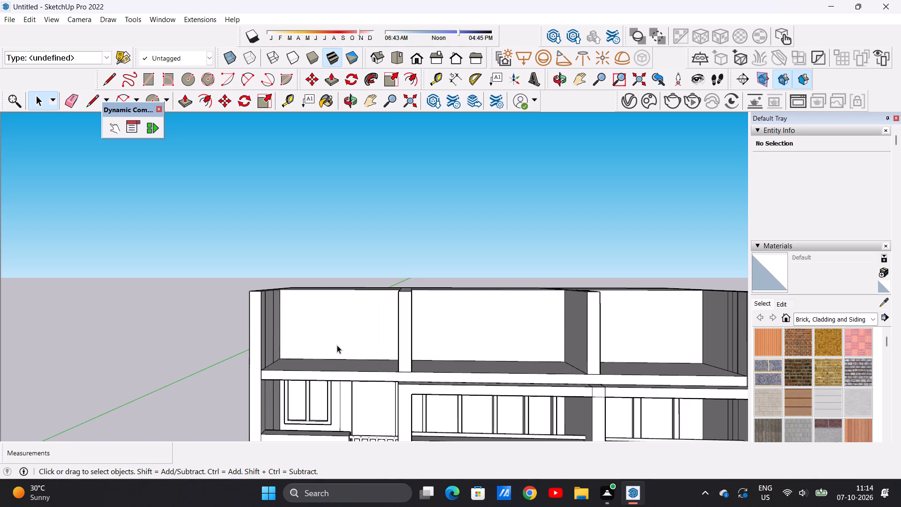
scroll(340, 347, "down", 3)
Pull the railing bay's top-storey back wall forward a further 9' 5/8" or so.
middle_click_drag(338, 348, 347, 432)
scroll(351, 365, "up", 4)
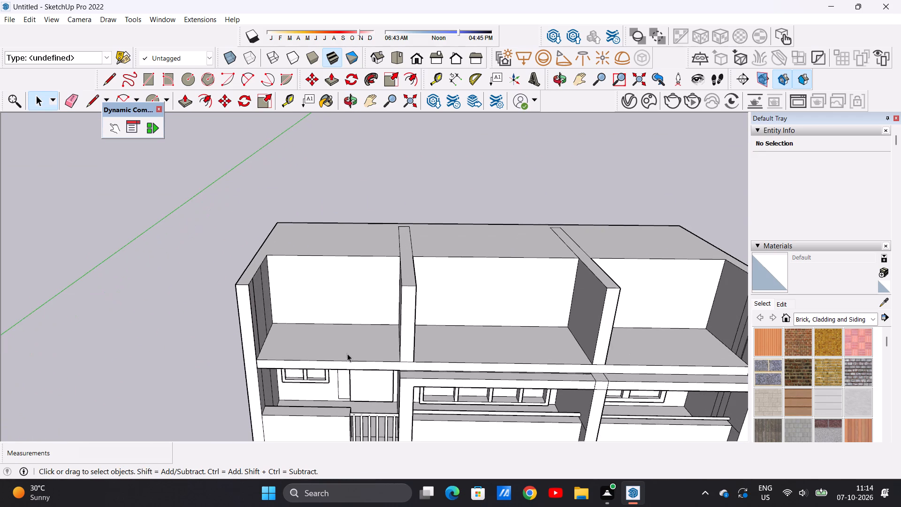
scroll(342, 356, "up", 2)
scroll(342, 356, "down", 3)
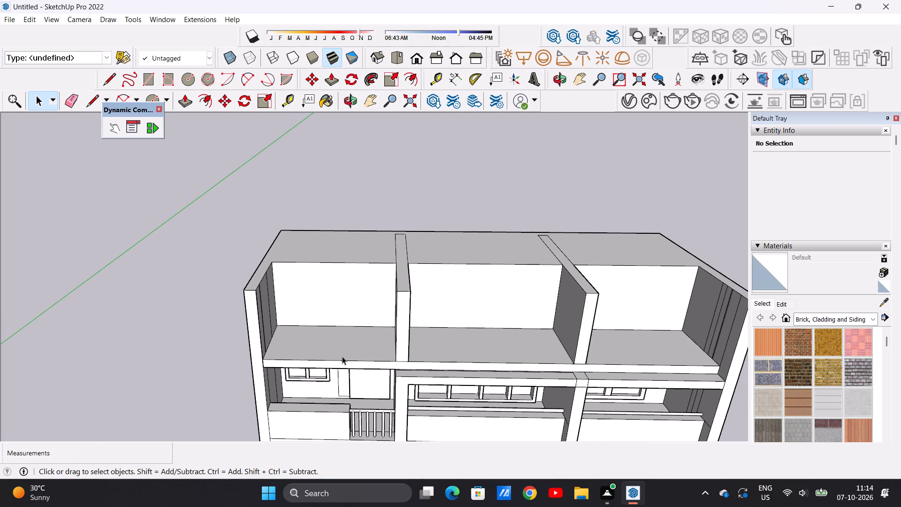
middle_click_drag(358, 332, 358, 361)
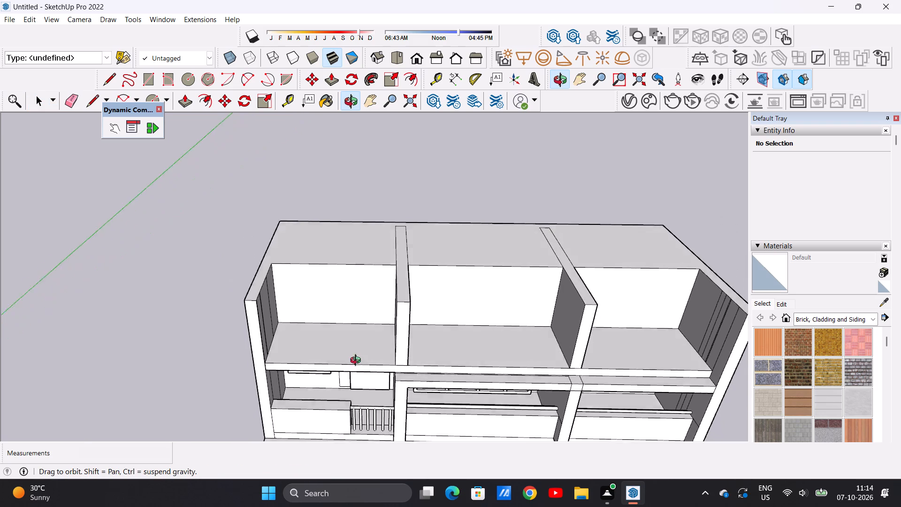
middle_click_drag(358, 361, 359, 373)
scroll(359, 292, "up", 6)
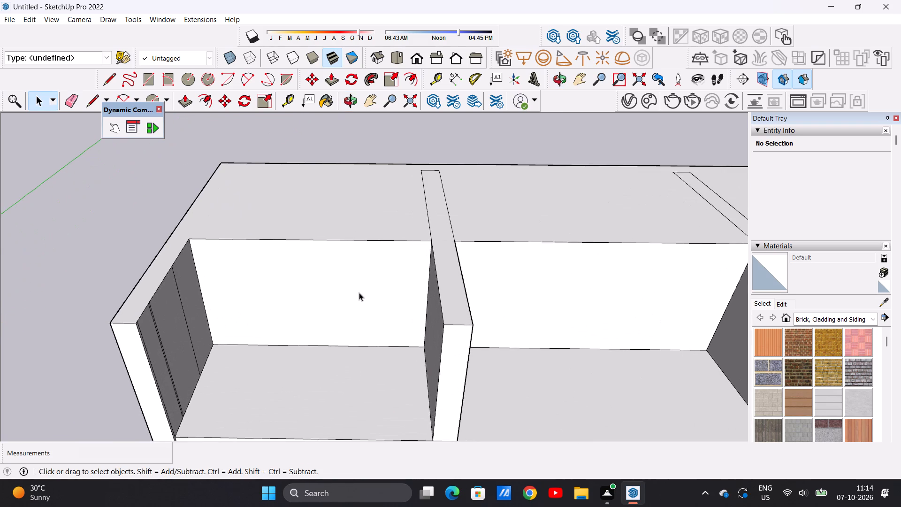
key("p")
left_click(350, 284)
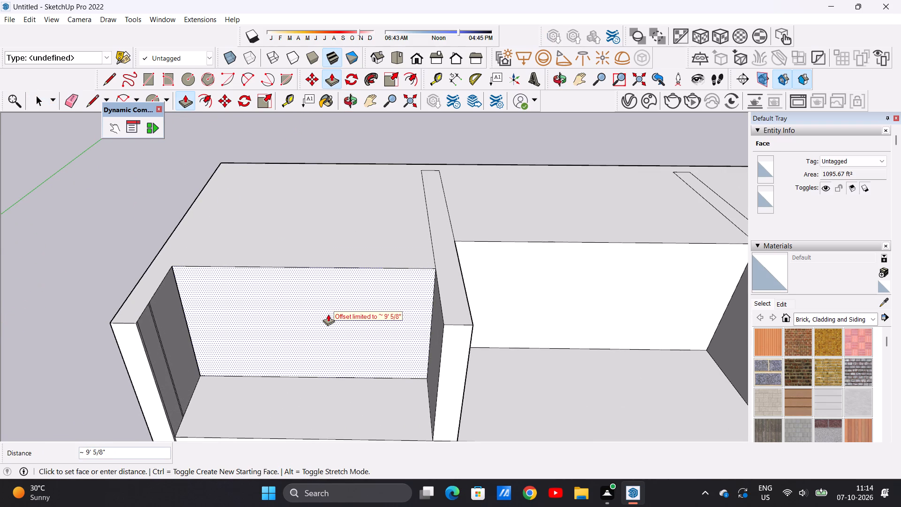
left_click(328, 314)
Pull the middle bay's top-storey back wall forward about 9' 5/8", flush with the railing bay's back wall.
left_click(510, 258)
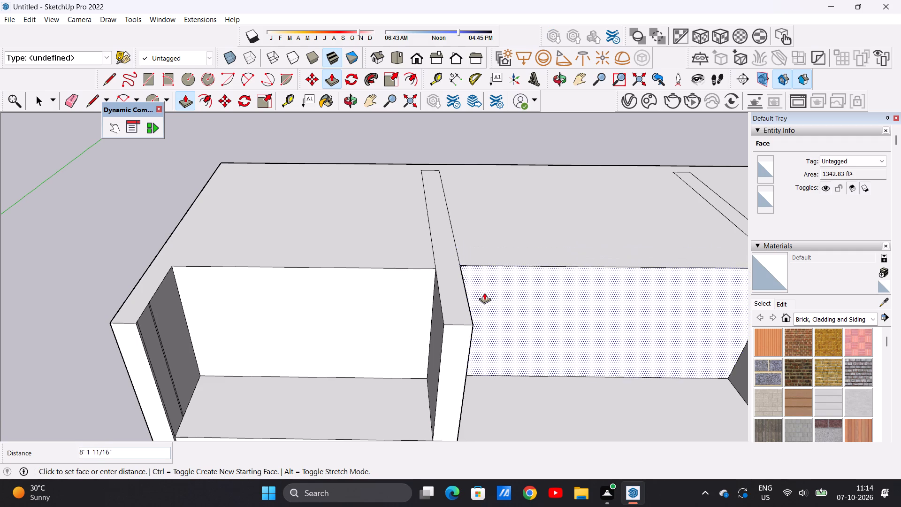
left_click(436, 269)
scroll(368, 340, "down", 3)
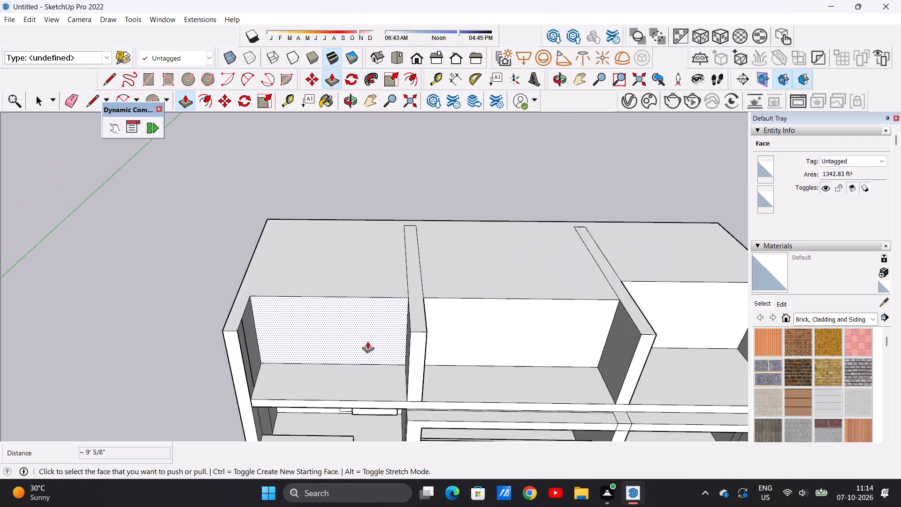
scroll(367, 341, "down", 7)
scroll(557, 322, "up", 4)
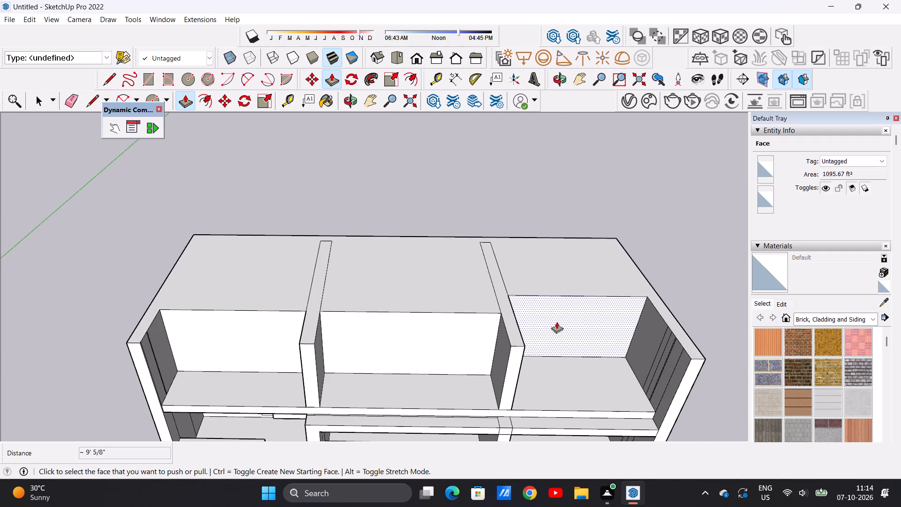
key("space")
Examine the top-storey bays from the front and compare them with the window layout of the storeys below.
scroll(493, 390, "down", 7)
middle_click_drag(482, 385, 498, 299)
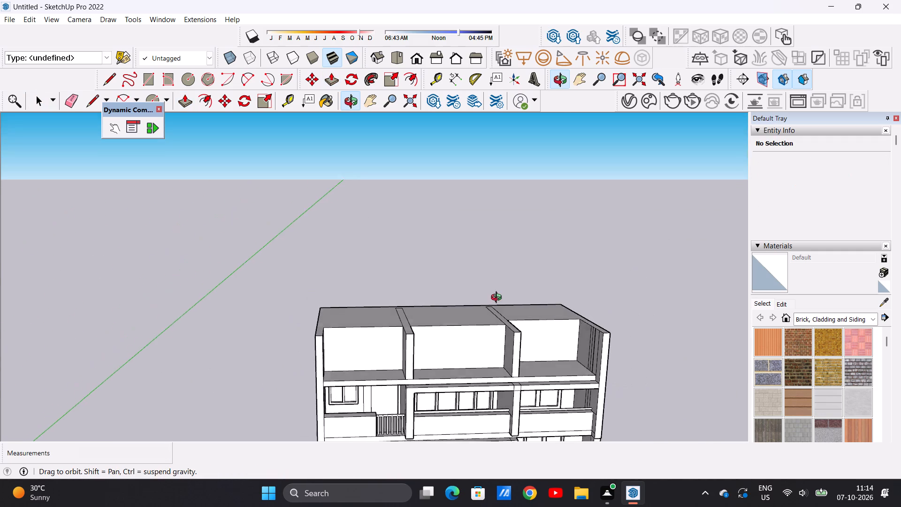
middle_click_drag(498, 299, 499, 296)
middle_click_drag(487, 352, 473, 310)
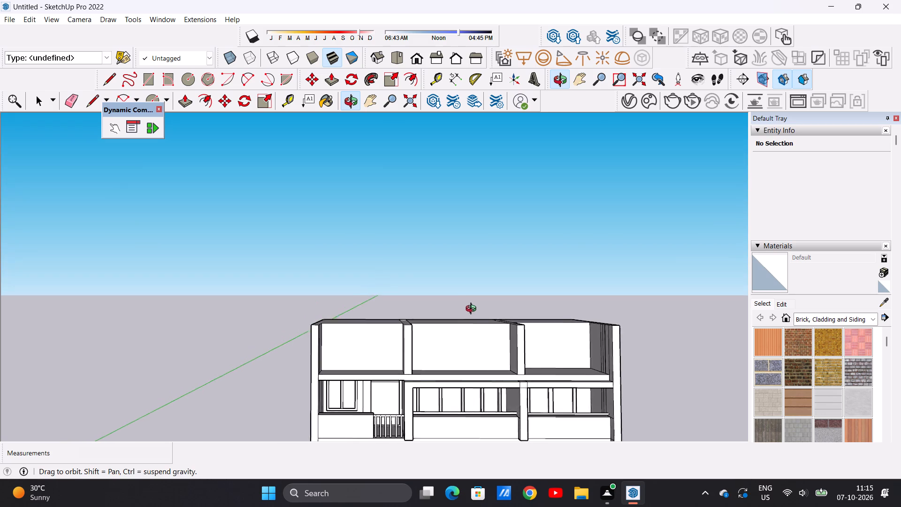
middle_click_drag(473, 310, 469, 311)
middle_click(473, 308)
middle_click(477, 304)
scroll(451, 346, "down", 6)
scroll(414, 351, "up", 6)
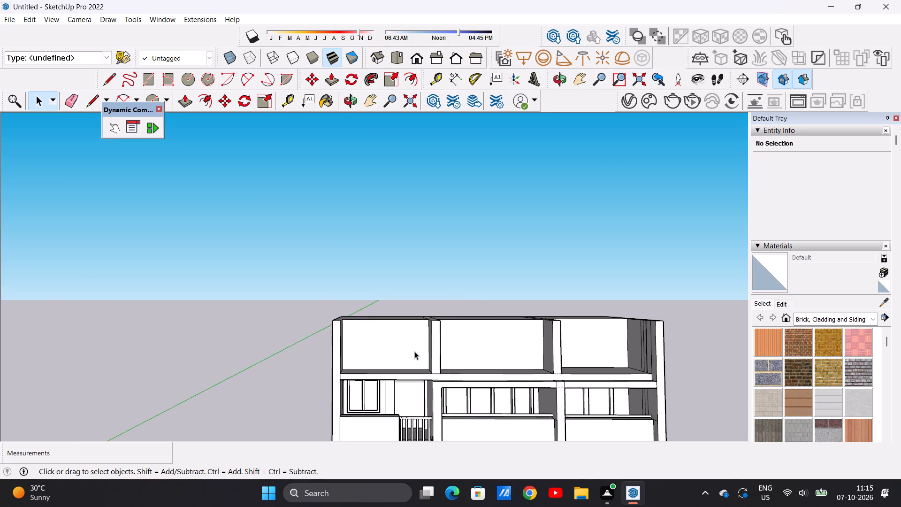
scroll(414, 351, "up", 8)
middle_click(412, 319)
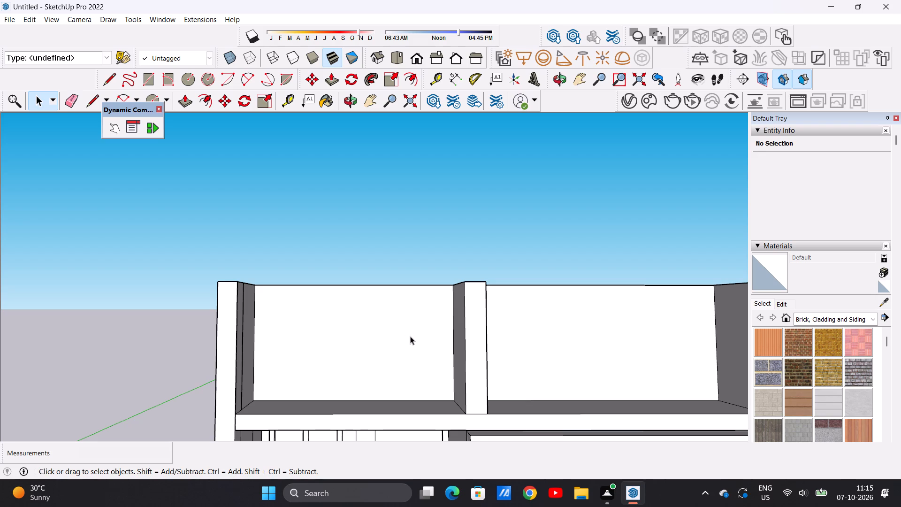
scroll(423, 331, "down", 16)
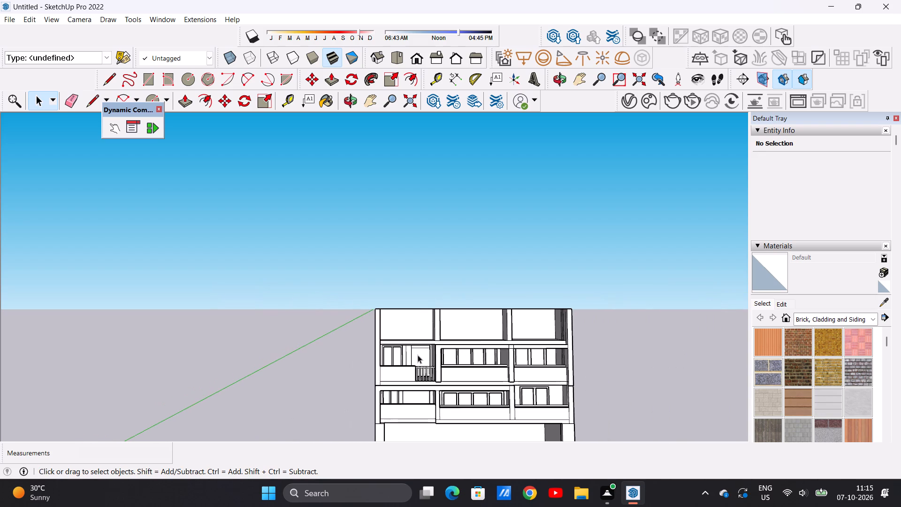
scroll(421, 318, "up", 13)
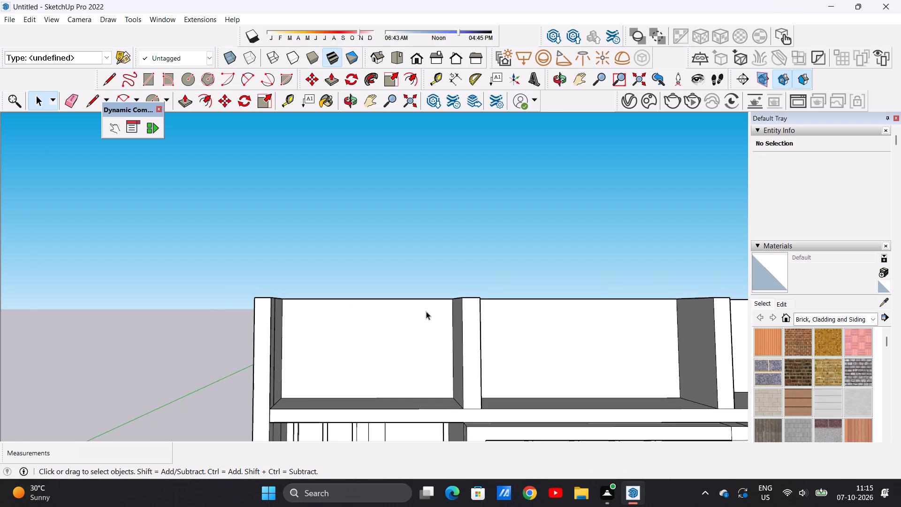
Draw a window rectangle about 17' 8" by 16' 5" on the railing bay's top-storey back wall, near its outer upper corner.
middle_click_drag(426, 311, 419, 339)
scroll(419, 339, "up", 3)
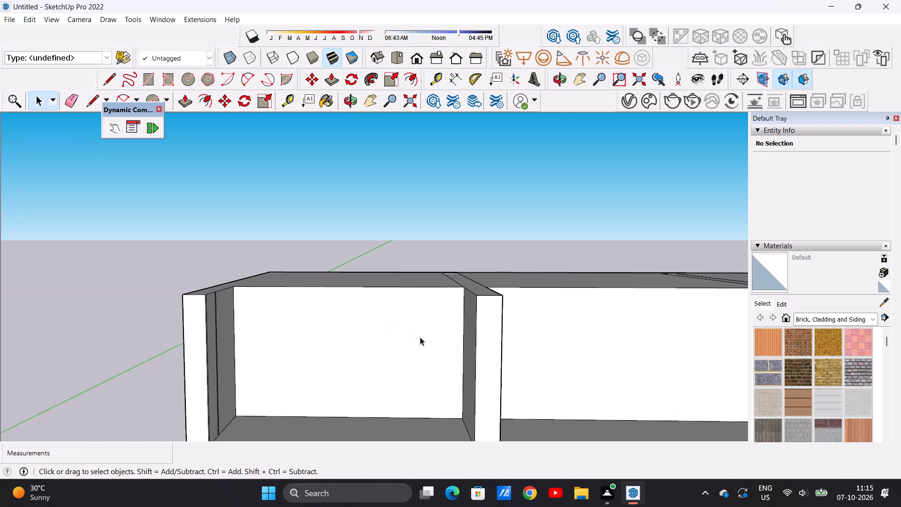
key("r")
scroll(387, 307, "down", 4)
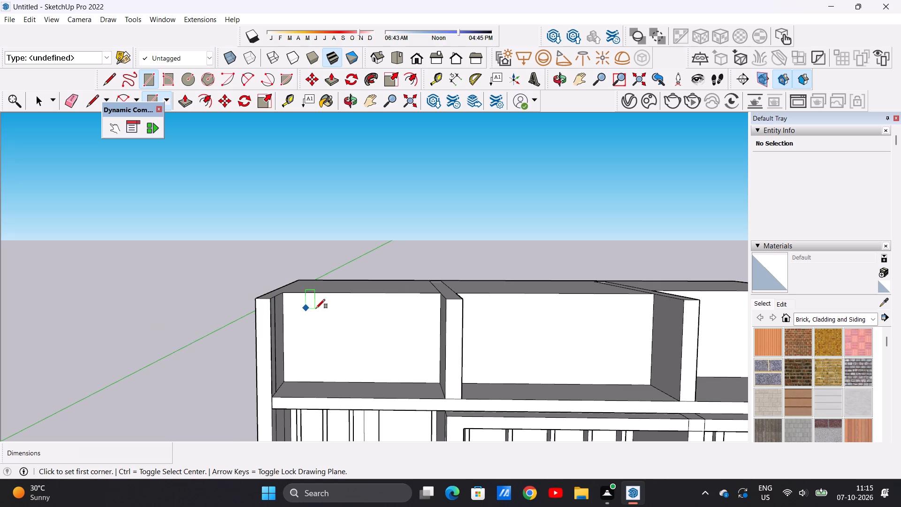
scroll(316, 308, "up", 5)
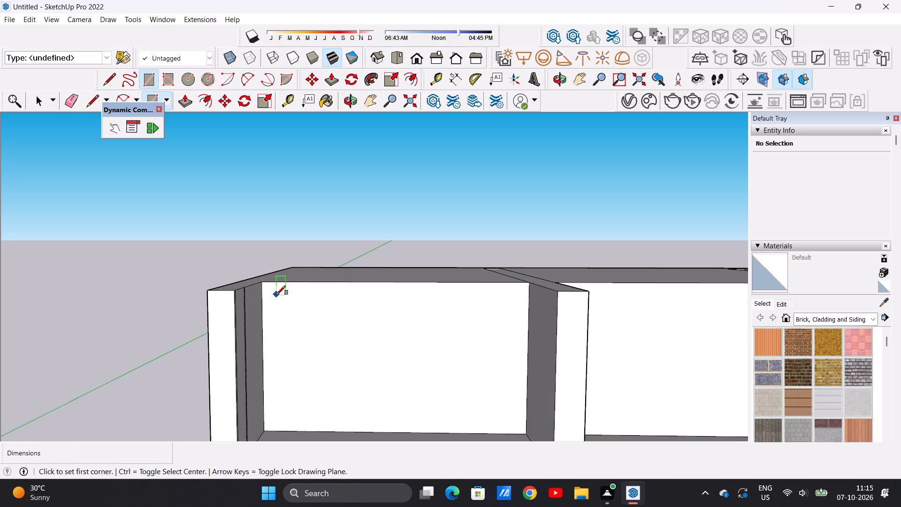
left_click(276, 295)
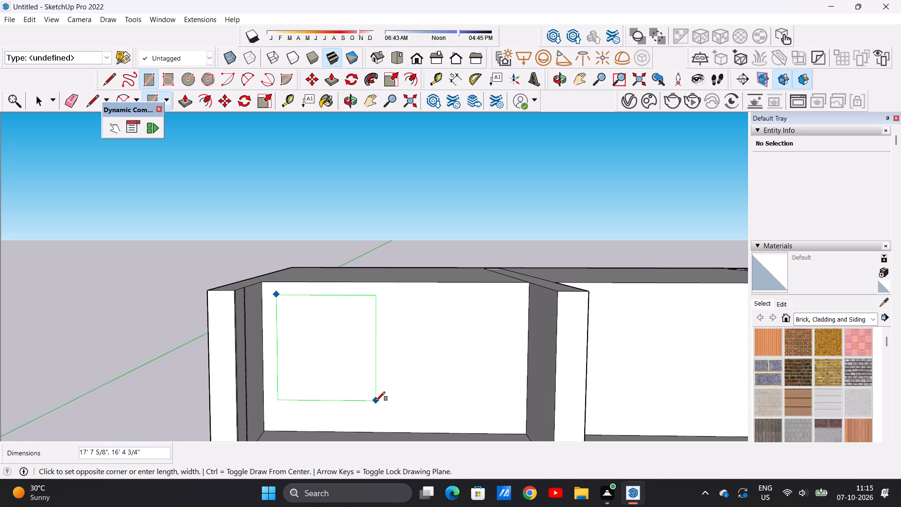
left_click(375, 402)
key("space")
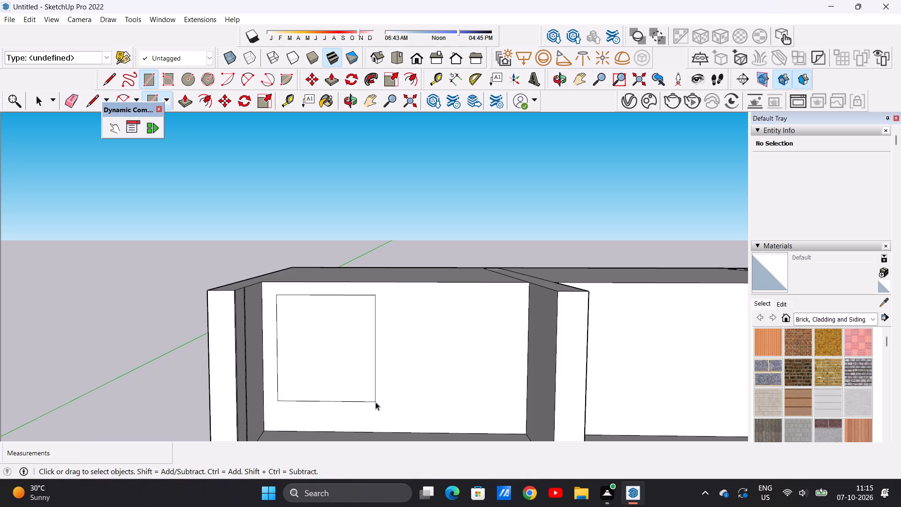
Offset the railing bay's top-storey window rectangle inward by about 1' 2 1/2" to form its frame.
type("OF")
left_click(322, 299)
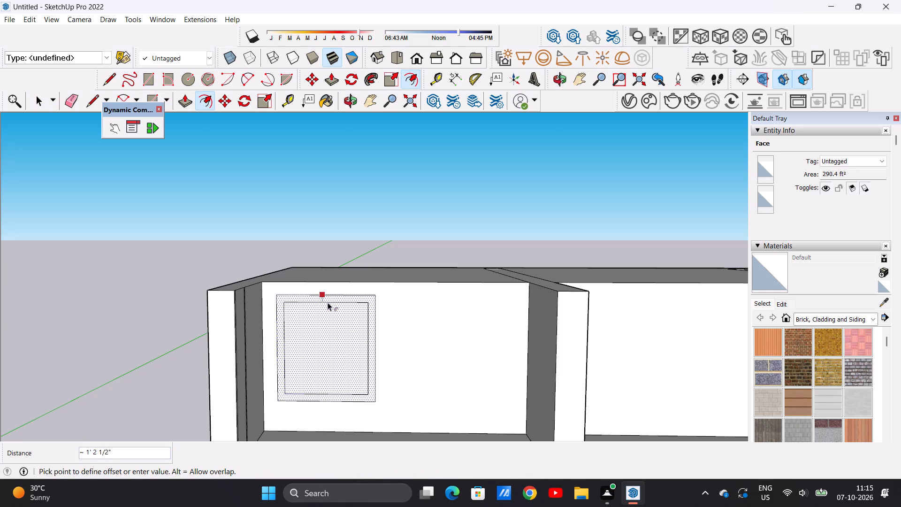
left_click(328, 302)
key("space")
Draw two vertical lines about 15' 4 1/2" long inside the window frame, forming a narrow mullion near its middle.
key("space")
type("L")
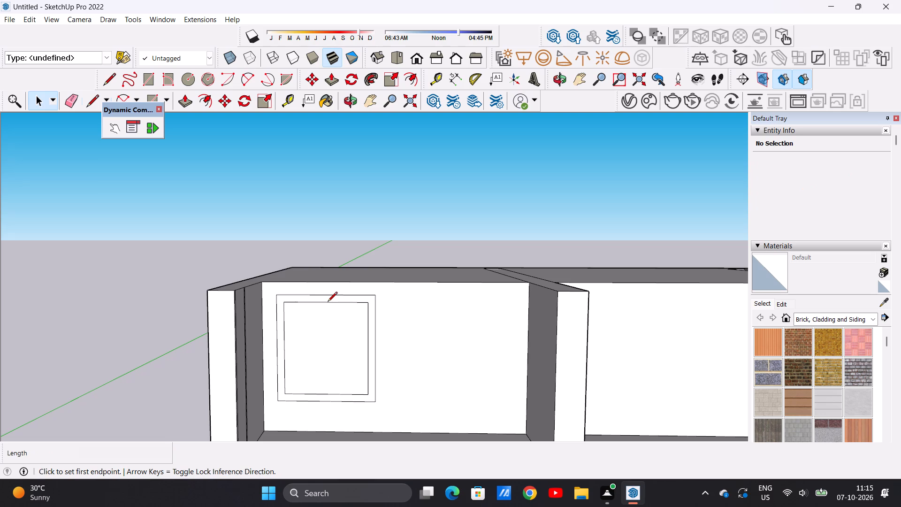
scroll(325, 305, "up", 7)
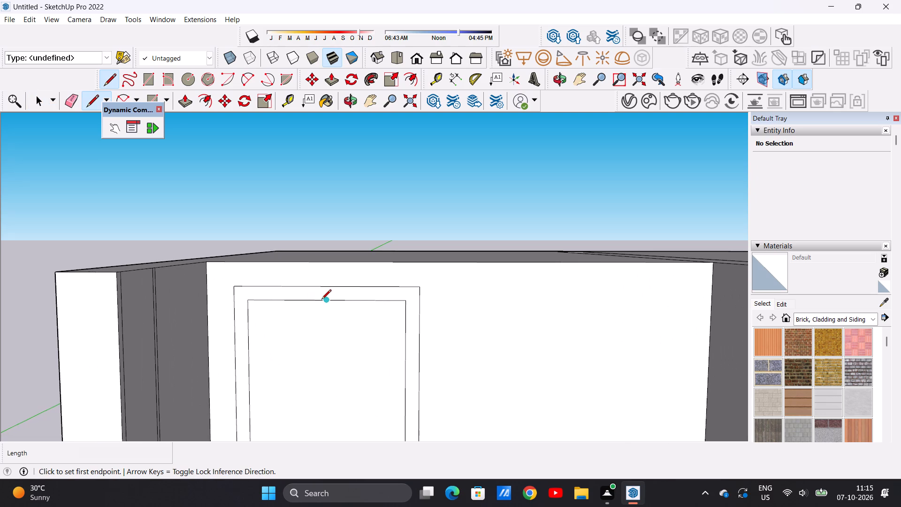
left_click(315, 298)
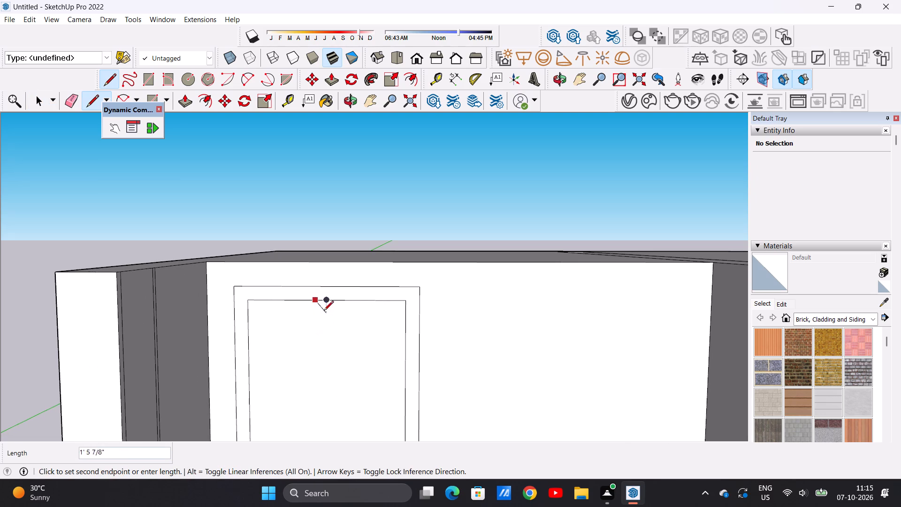
scroll(324, 307, "down", 12)
scroll(327, 356, "up", 11)
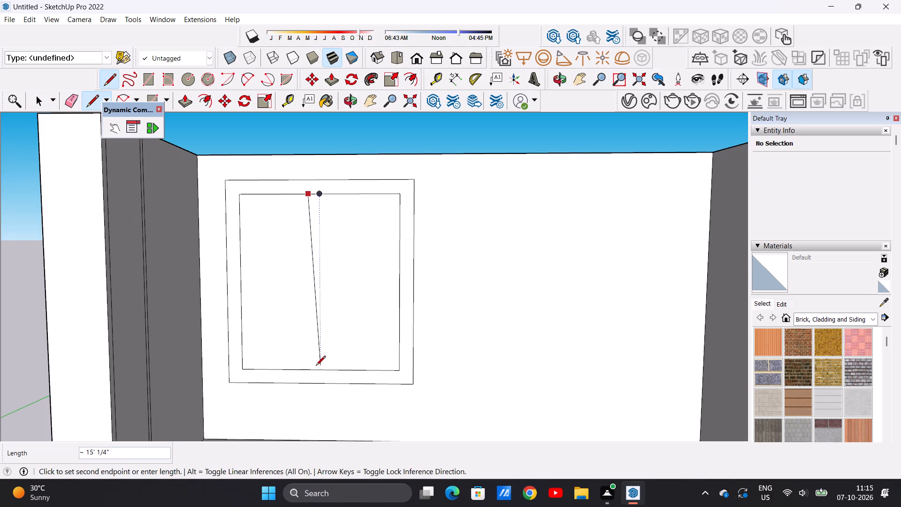
left_click(310, 368)
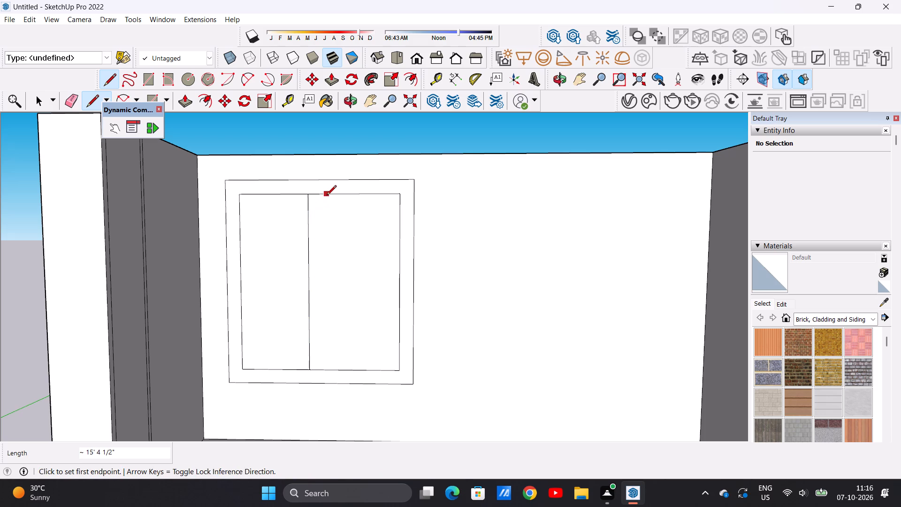
left_click(327, 196)
left_click(329, 366)
key("space")
Draw a square about 22' 11 5/8" on each side from the window's upper inner corner down to the bay floor.
scroll(323, 376, "down", 16)
scroll(367, 319, "up", 2)
scroll(367, 321, "down", 1)
scroll(366, 322, "up", 3)
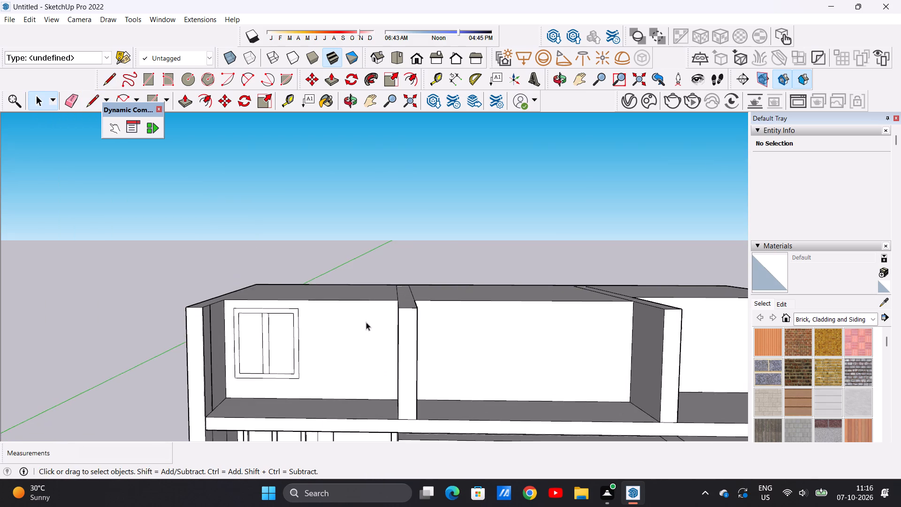
middle_click_drag(356, 358, 364, 337)
scroll(365, 335, "up", 4)
key("r")
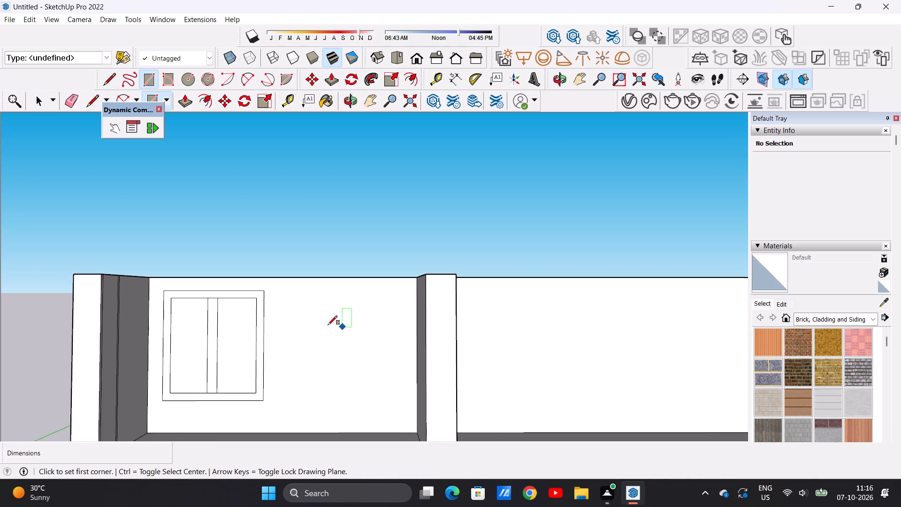
left_click(266, 291)
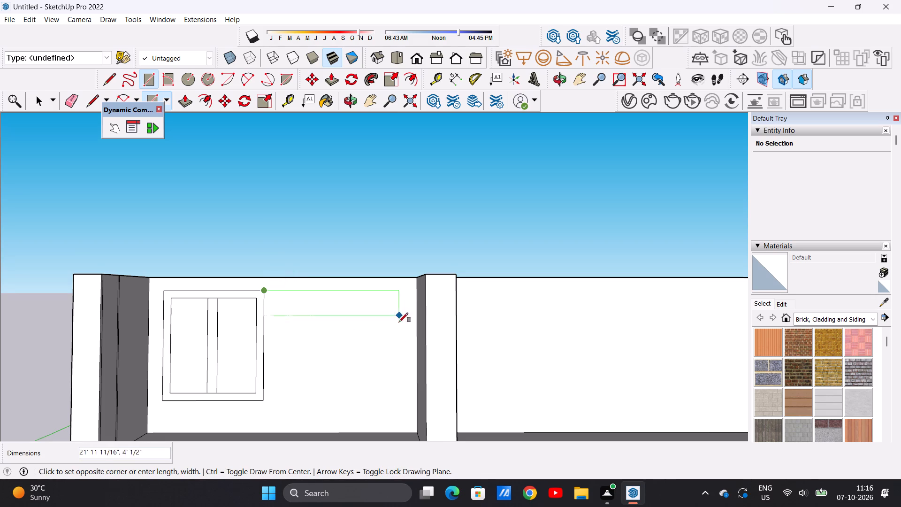
left_click(404, 430)
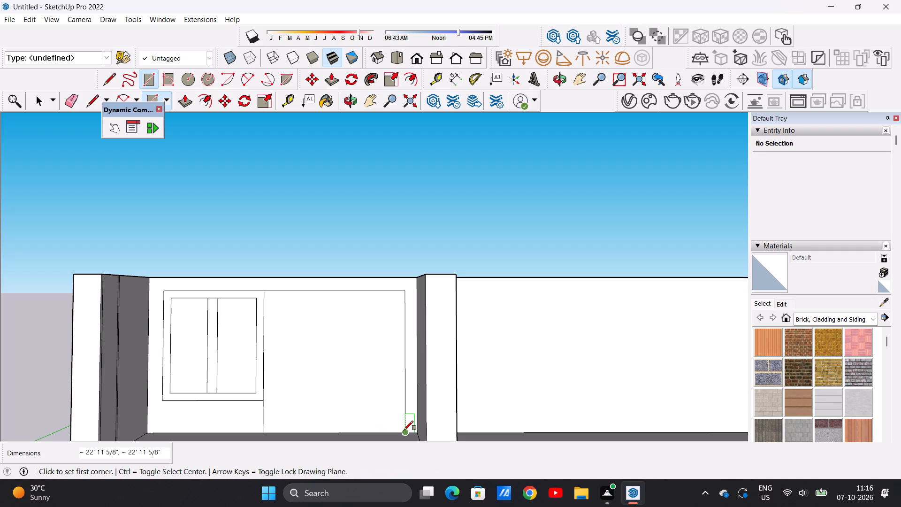
key("space")
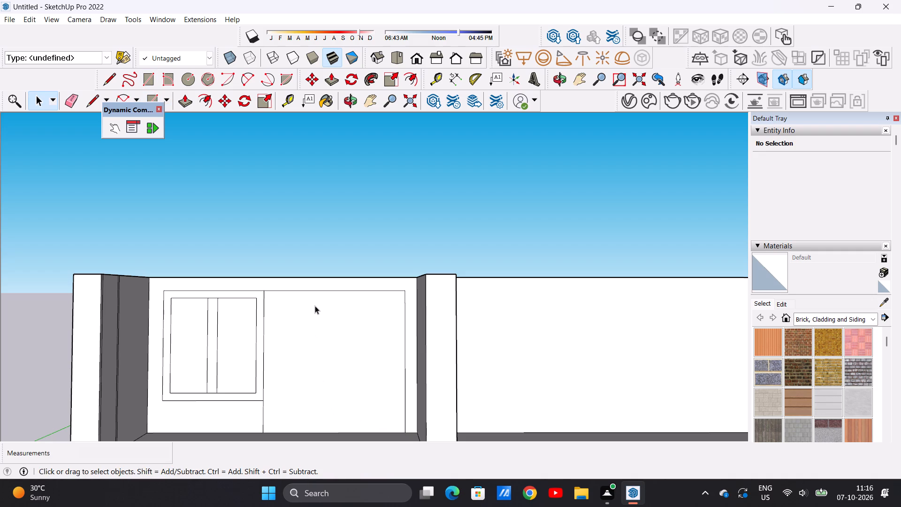
Offset the large square's outline inward by about 1' to form a frame.
scroll(315, 306, "down", 5)
scroll(342, 349, "up", 5)
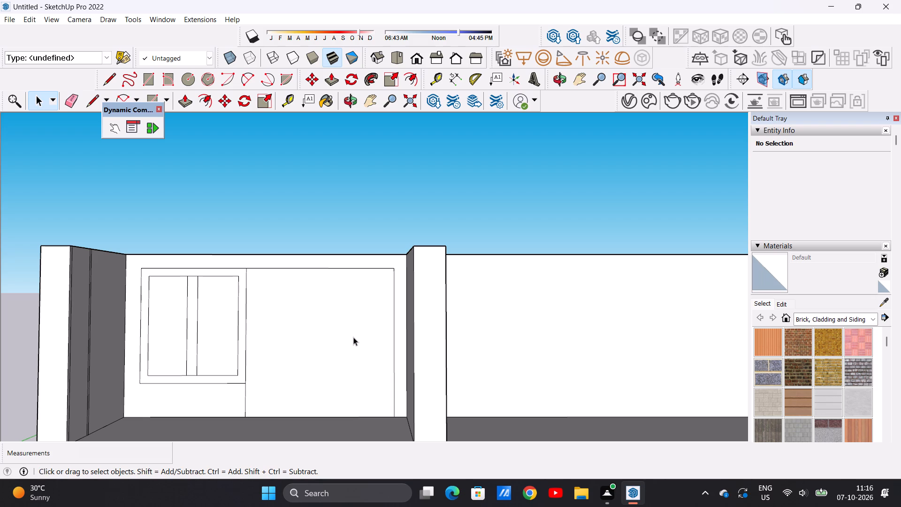
type("OF")
left_click(317, 279)
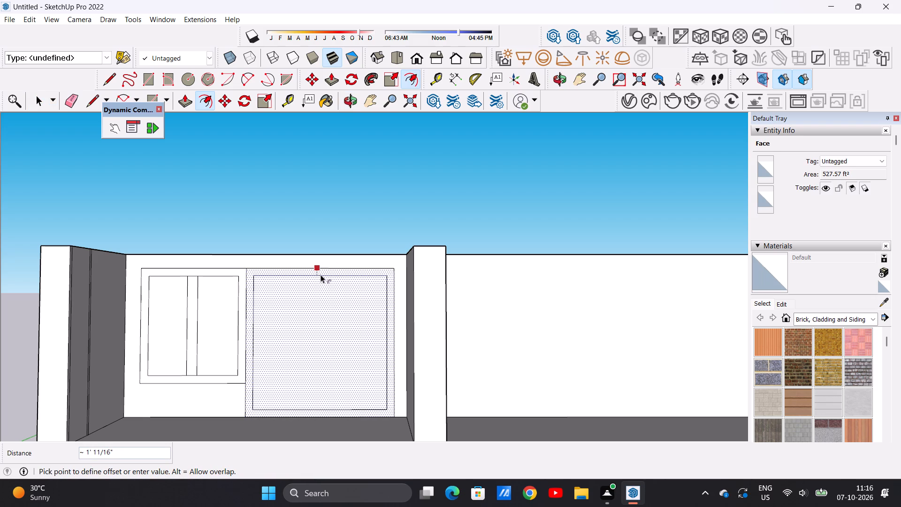
left_click(321, 275)
key("space")
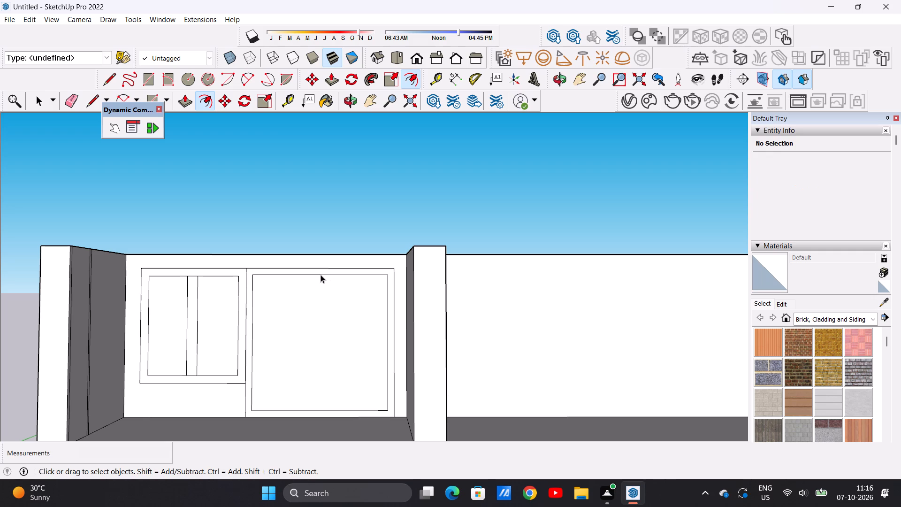
Draw two vertical lines about 21' long inside the large square frame, forming a narrow mullion near its middle.
key("l")
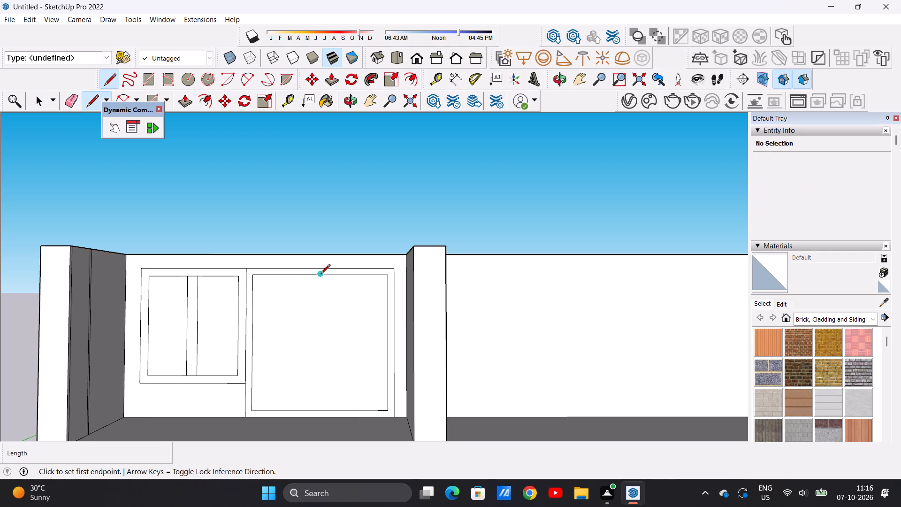
scroll(322, 291, "up", 3)
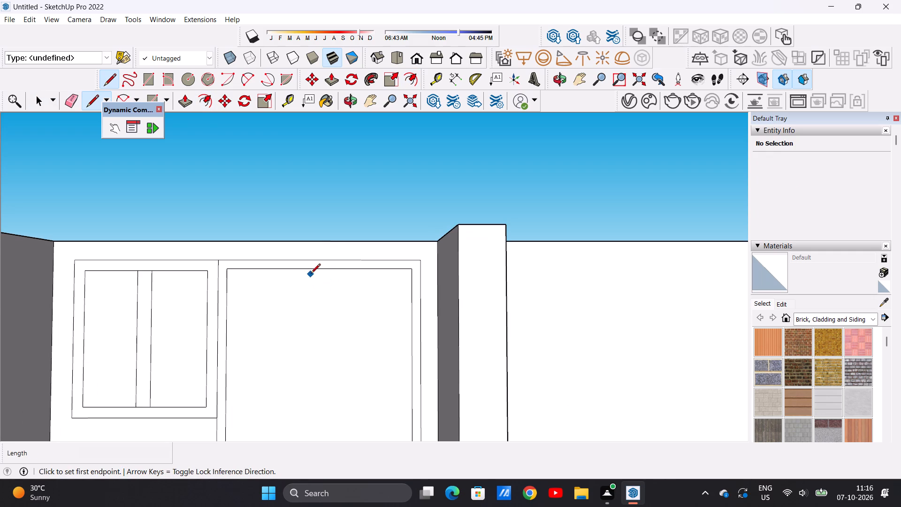
left_click(308, 268)
scroll(320, 301, "down", 10)
scroll(313, 359, "up", 9)
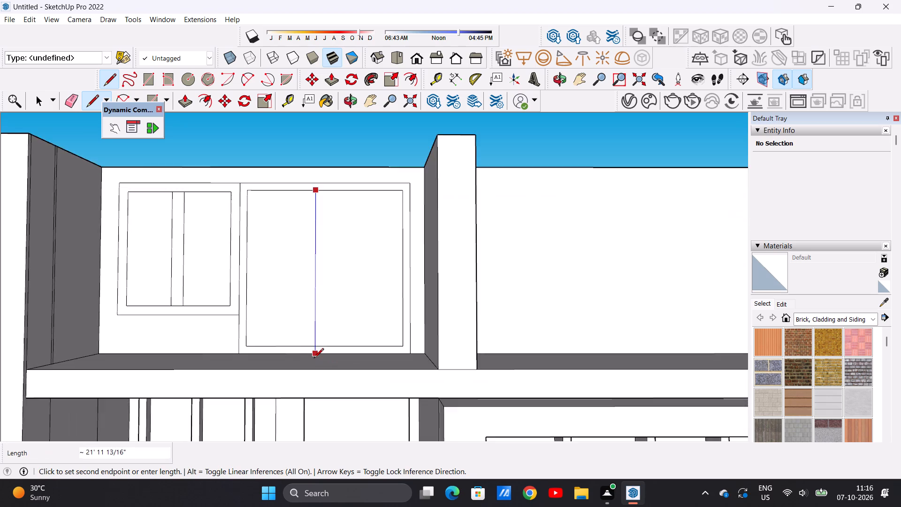
scroll(314, 359, "up", 4)
left_click(316, 341)
scroll(311, 352, "down", 7)
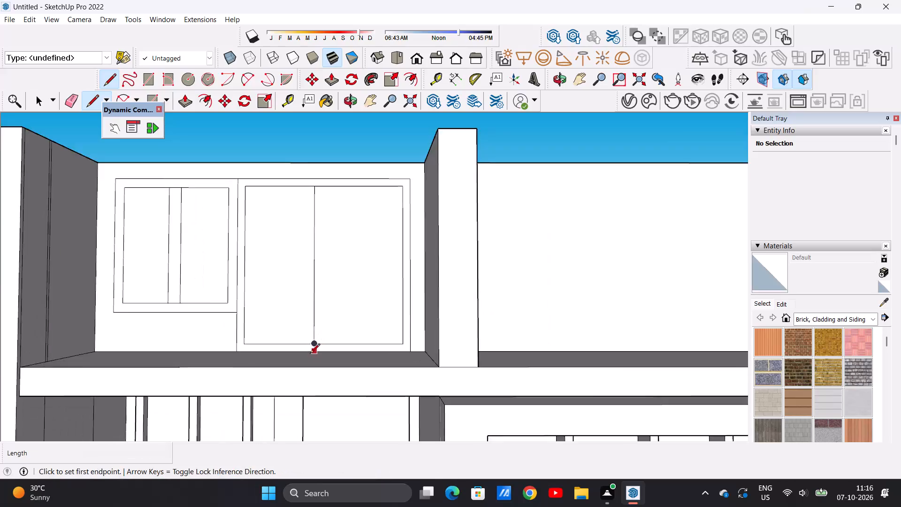
scroll(310, 354, "down", 3)
scroll(337, 261, "up", 7)
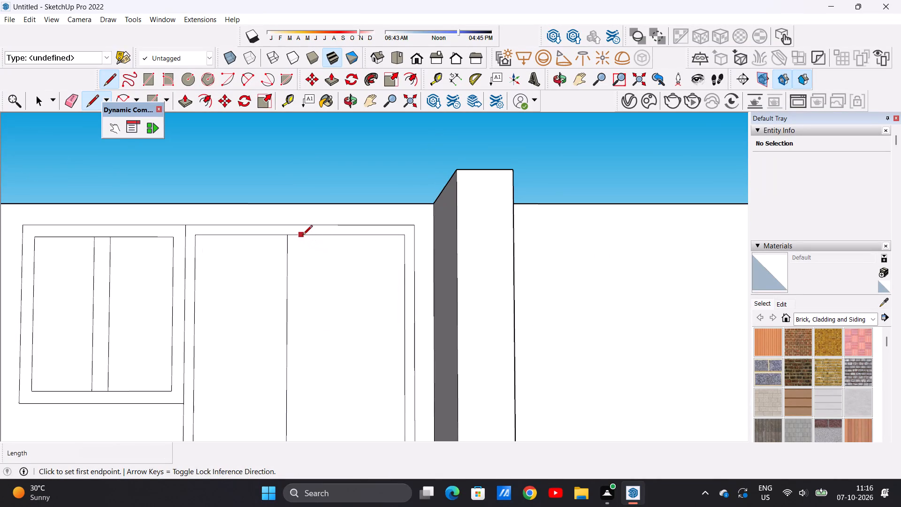
left_click(304, 235)
scroll(306, 282, "down", 7)
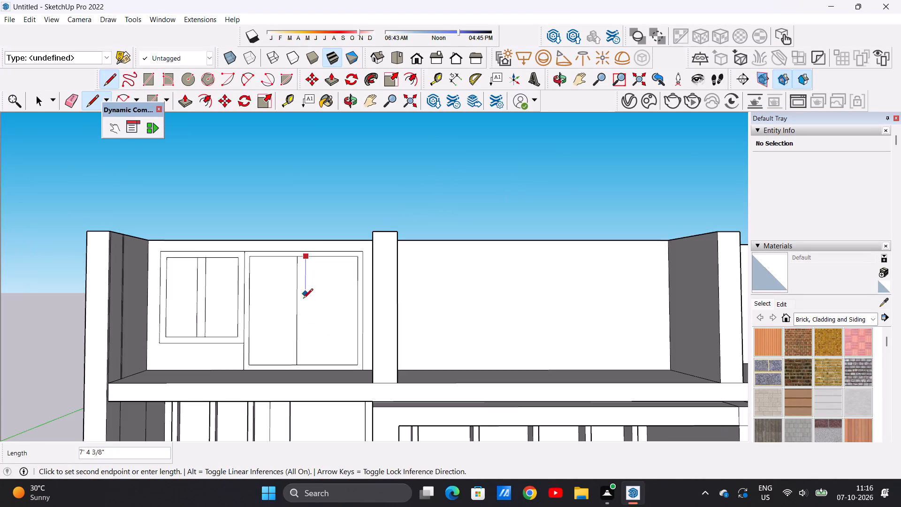
scroll(312, 360, "up", 4)
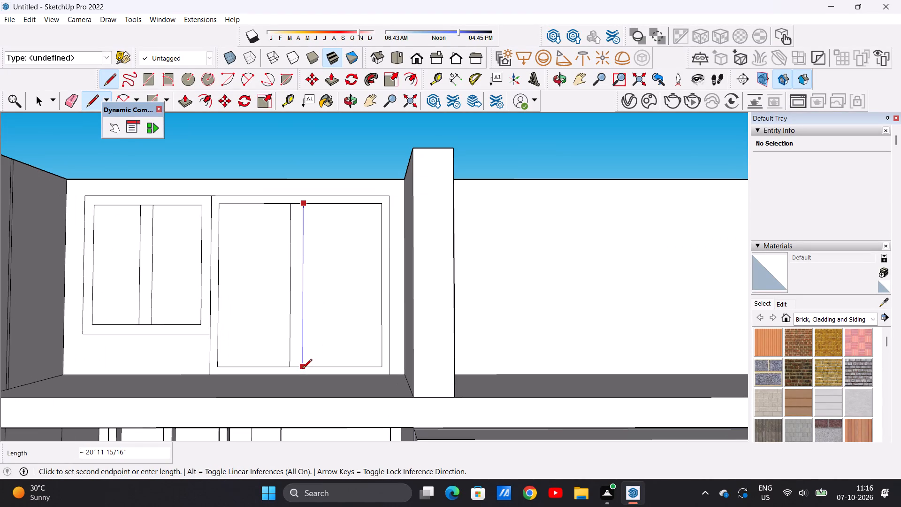
left_click(302, 369)
scroll(302, 369, "down", 7)
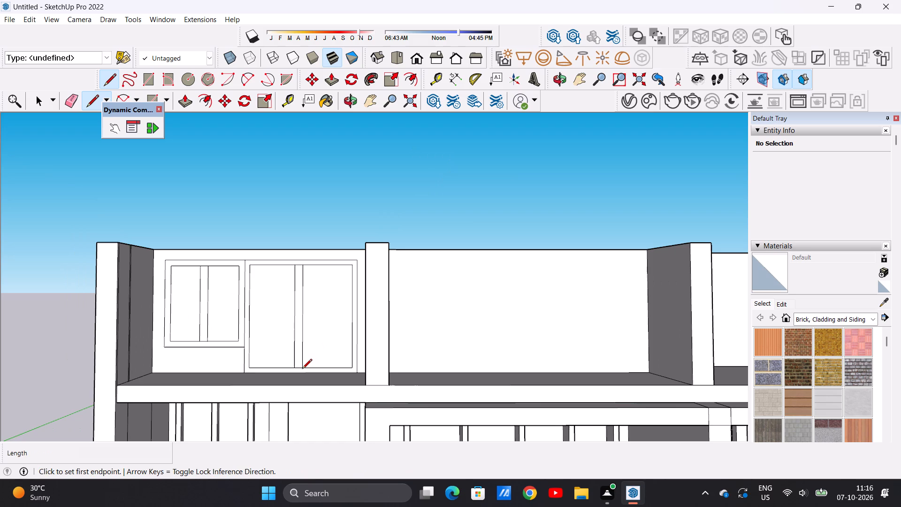
key("space")
Pull the large square opening's outer frame forward 9 15/16" from the back wall.
scroll(294, 306, "down", 3)
middle_click_drag(253, 310, 260, 311)
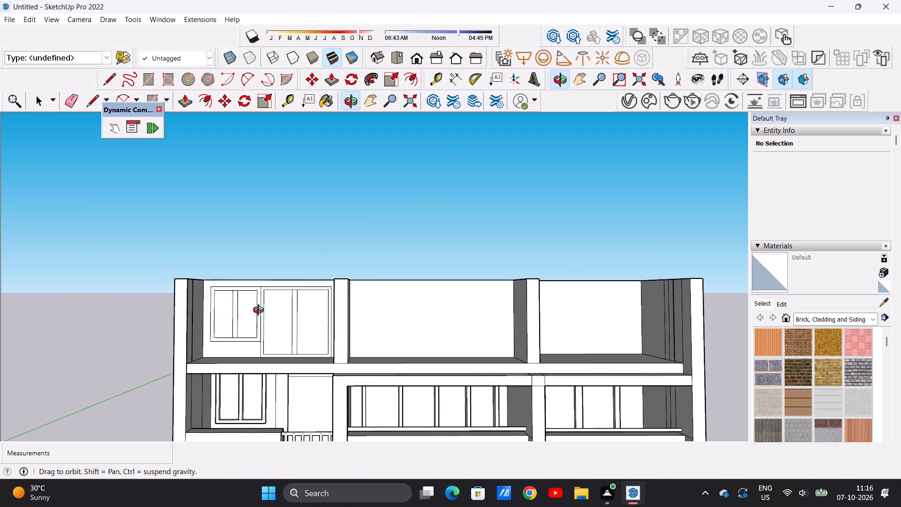
middle_click_drag(260, 311, 213, 319)
scroll(298, 285, "up", 5)
middle_click_drag(326, 299, 358, 308)
scroll(369, 295, "up", 7)
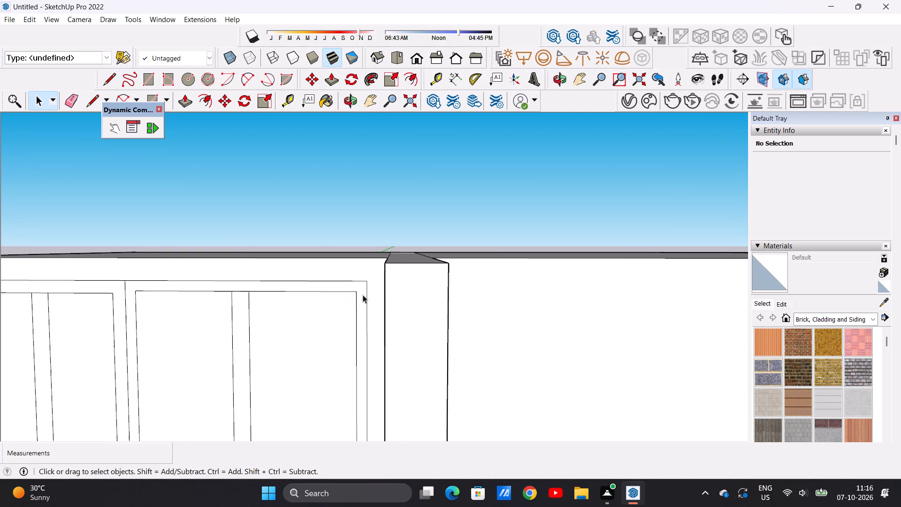
key("p")
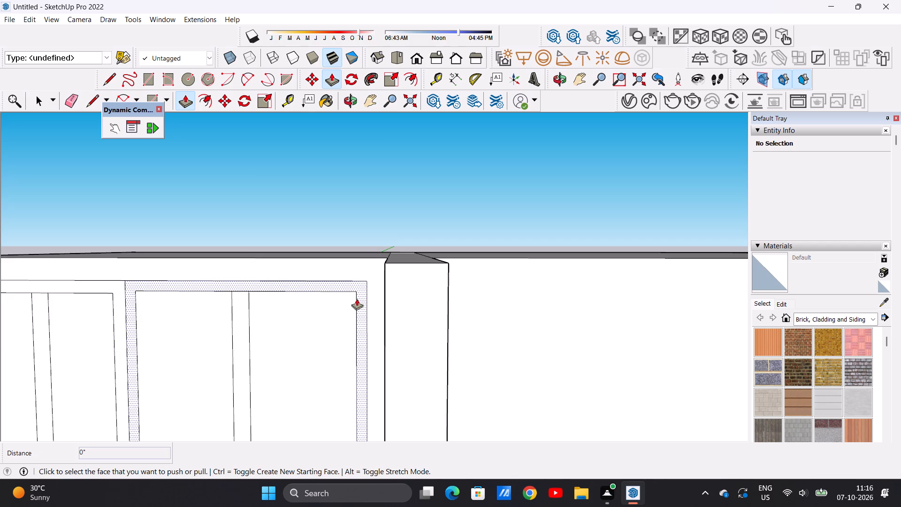
scroll(360, 295, "up", 4)
left_click(361, 295)
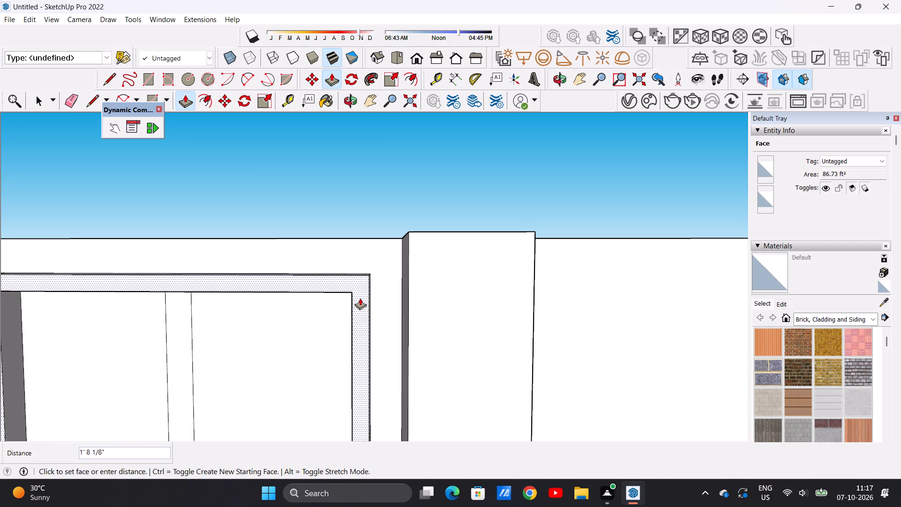
left_click(361, 297)
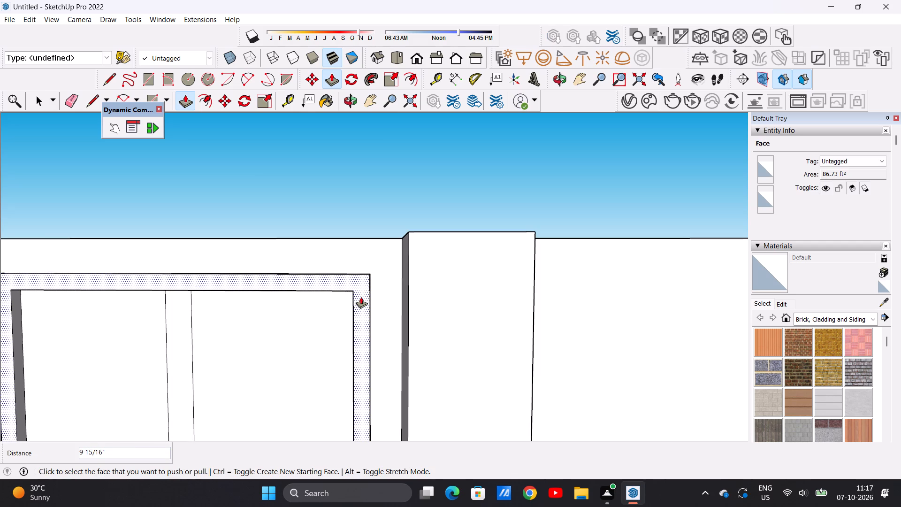
Pull the large opening's central mullion forward 9 15/16", flush with its outer frame.
scroll(361, 297, "down", 15)
middle_click_drag(325, 307, 375, 313)
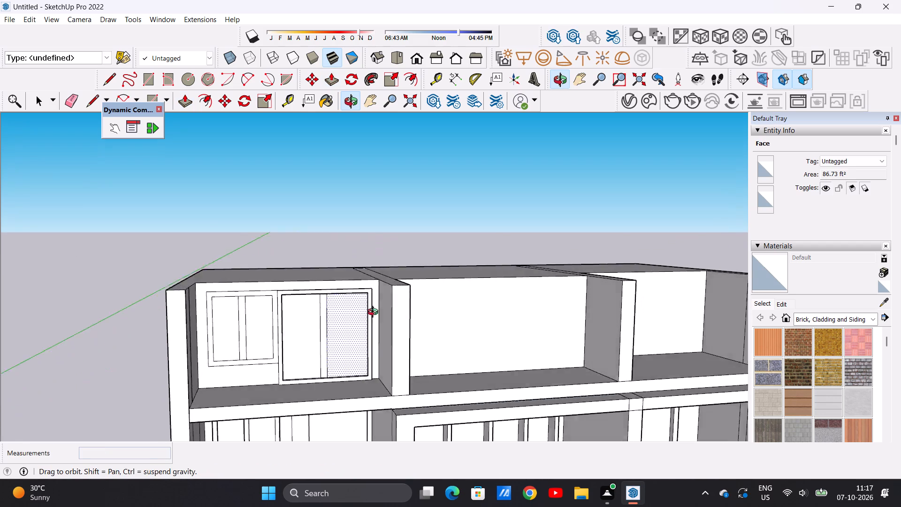
middle_click_drag(375, 313, 398, 323)
scroll(328, 321, "up", 8)
left_click(329, 320)
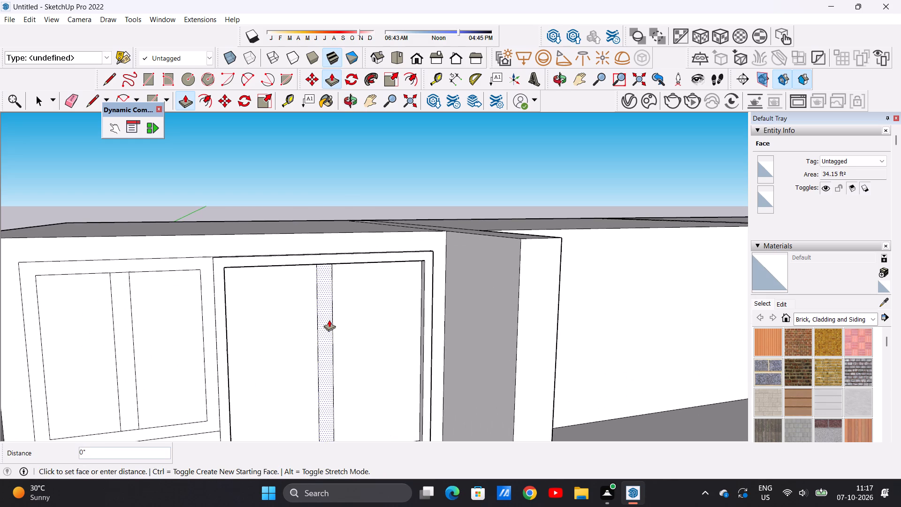
left_click(423, 314)
Pull the large opening's outer frame a further 5 13/16" forward, beyond its mullion.
scroll(363, 303, "down", 8)
middle_click_drag(287, 311, 289, 310)
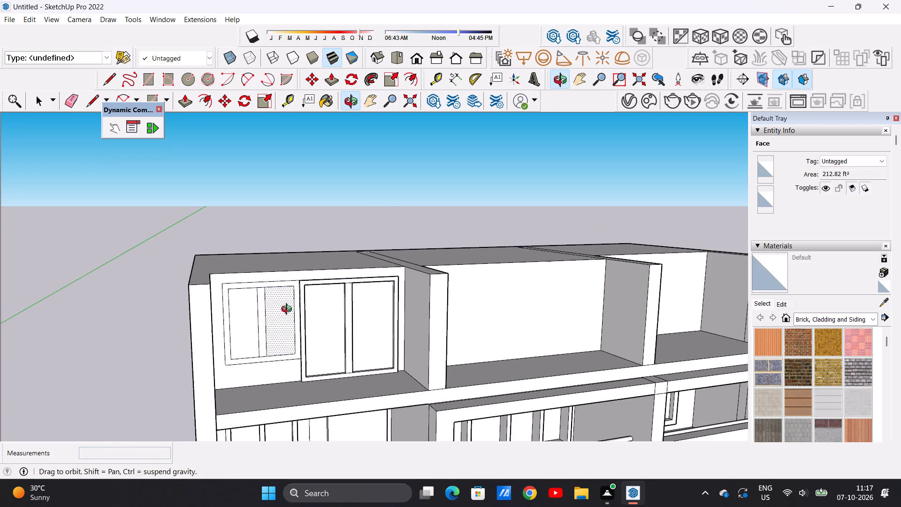
middle_click_drag(289, 310, 397, 307)
scroll(363, 303, "up", 10)
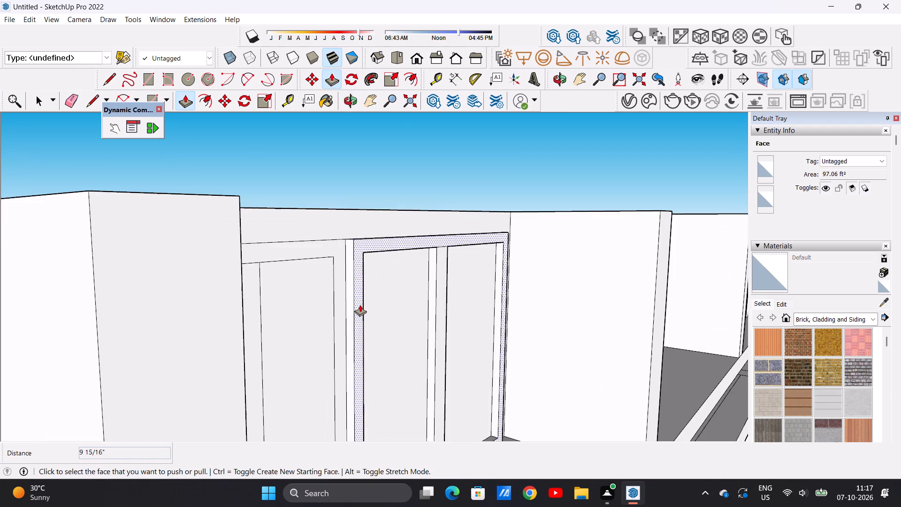
scroll(353, 307, "down", 10)
scroll(346, 310, "up", 11)
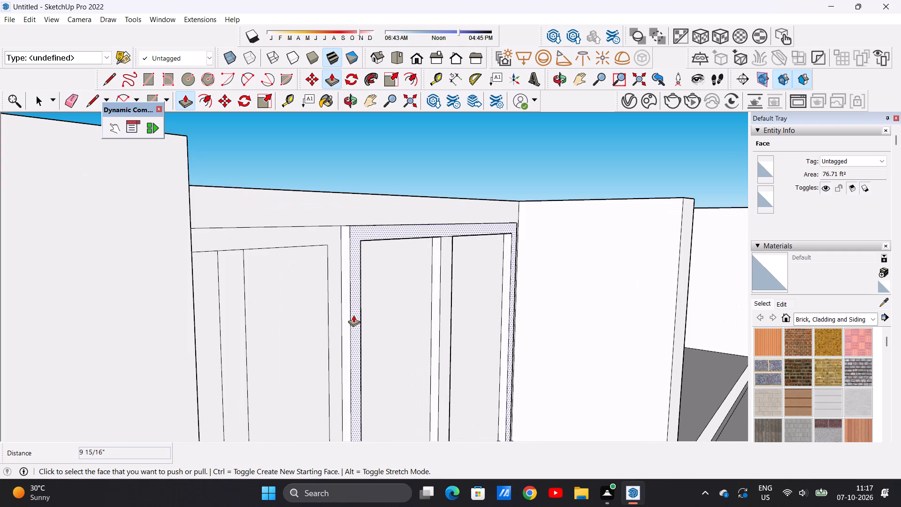
left_click(353, 315)
left_click(359, 316)
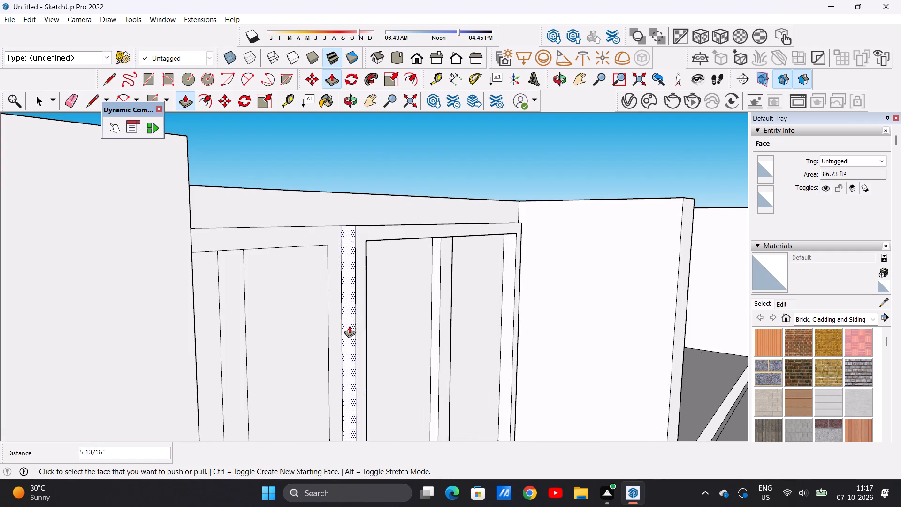
Pull the large square opening's central mullion forward 5 13/16", flush with its outer frame.
scroll(346, 232, "down", 10)
middle_click_drag(391, 271, 217, 285)
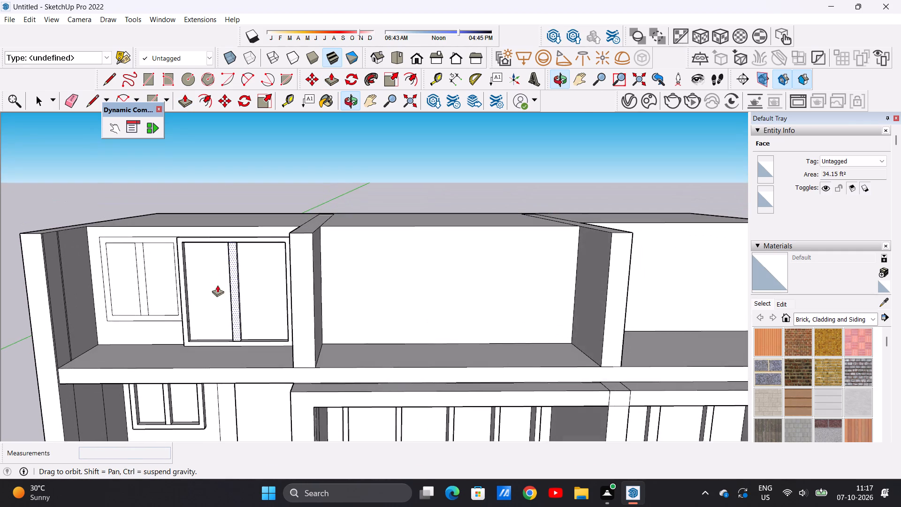
middle_click_drag(217, 285, 218, 284)
scroll(266, 231, "down", 9)
scroll(242, 242, "up", 16)
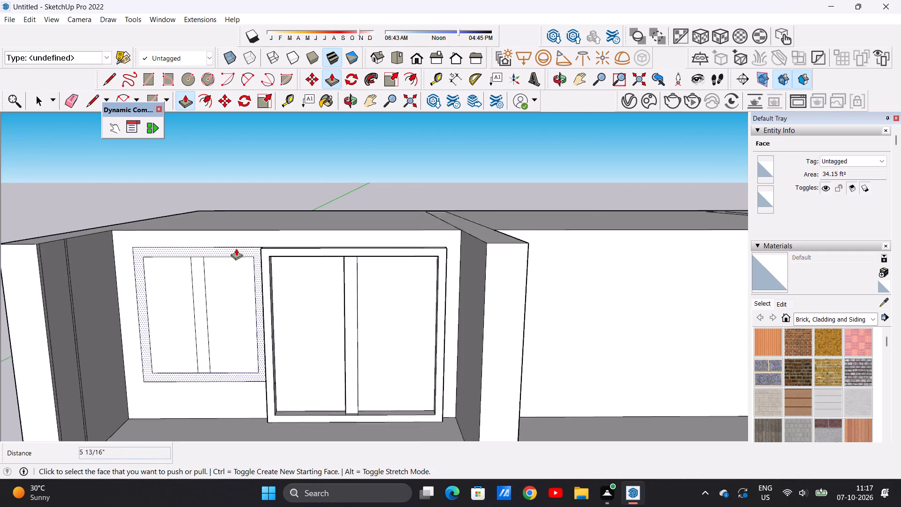
scroll(236, 248, "up", 2)
left_click(428, 289)
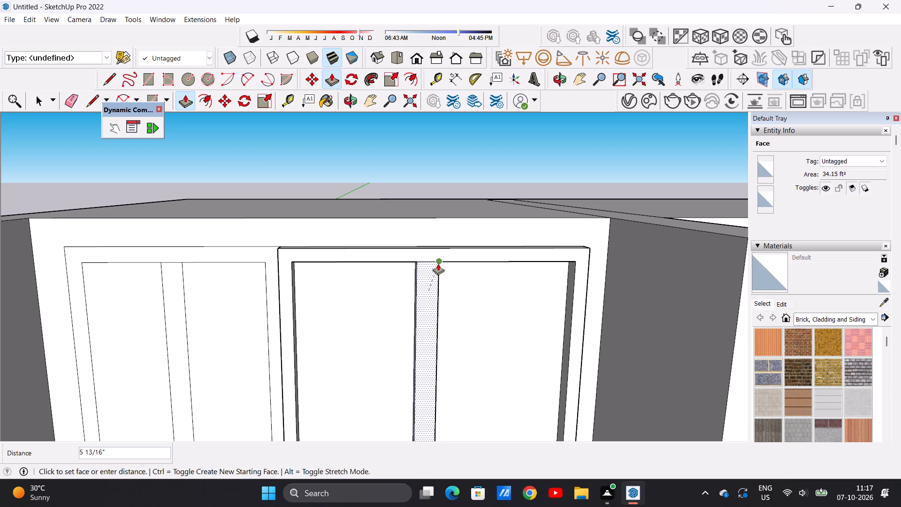
left_click(438, 263)
scroll(411, 276, "down", 11)
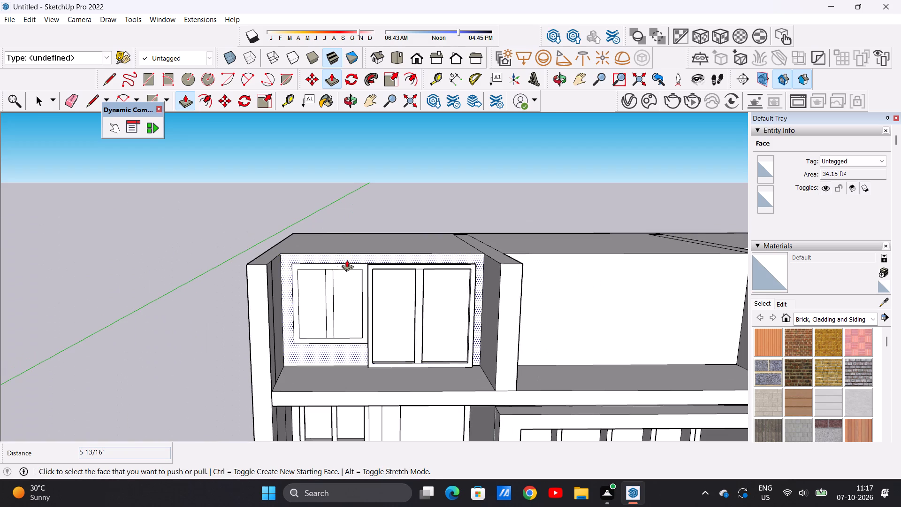
Pull the smaller adjoining window's outer frame forward 1' 3 3/4", flush with the large opening's frame.
middle_click_drag(347, 260, 280, 272)
scroll(336, 258, "up", 13)
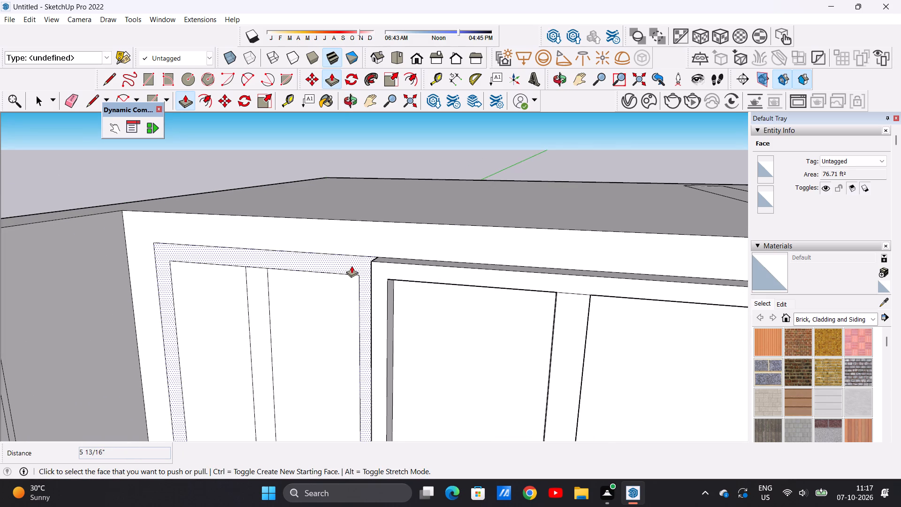
left_click(354, 264)
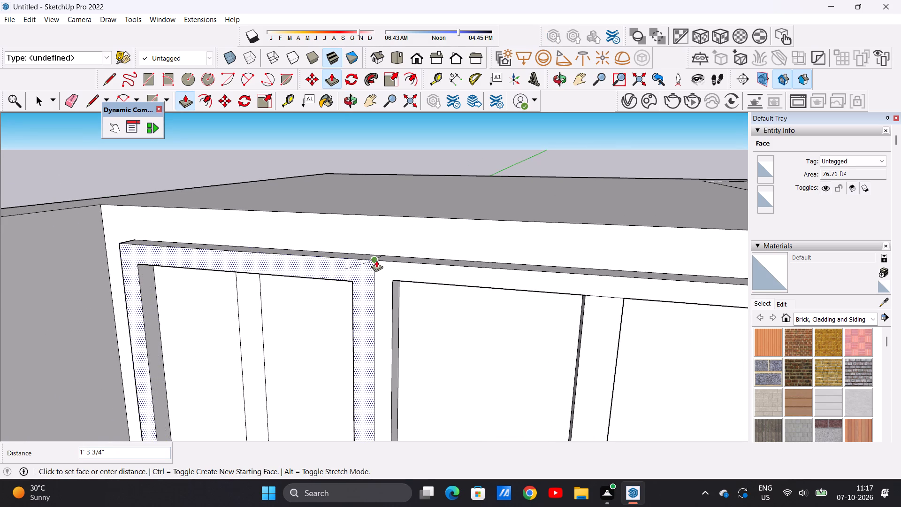
left_click(376, 260)
Pull the smaller window's central mullion forward 1' 3 3/4", flush with its outer frame.
scroll(367, 261, "down", 7)
scroll(299, 304, "up", 3)
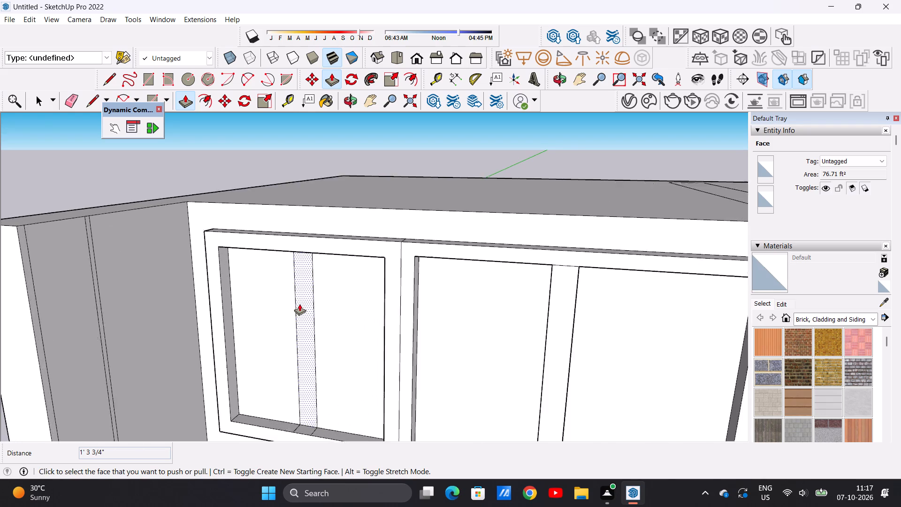
scroll(299, 304, "up", 4)
left_click(300, 303)
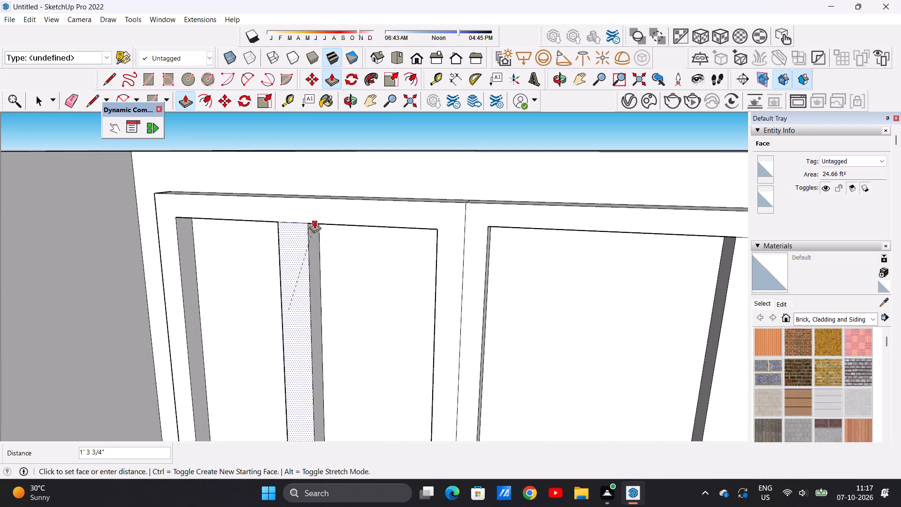
left_click(313, 220)
key("space")
Draw a line about 43' long across the top storey's left bay floor, parallel to the slab's front edge.
scroll(302, 253, "down", 15)
middle_click_drag(321, 257, 377, 211)
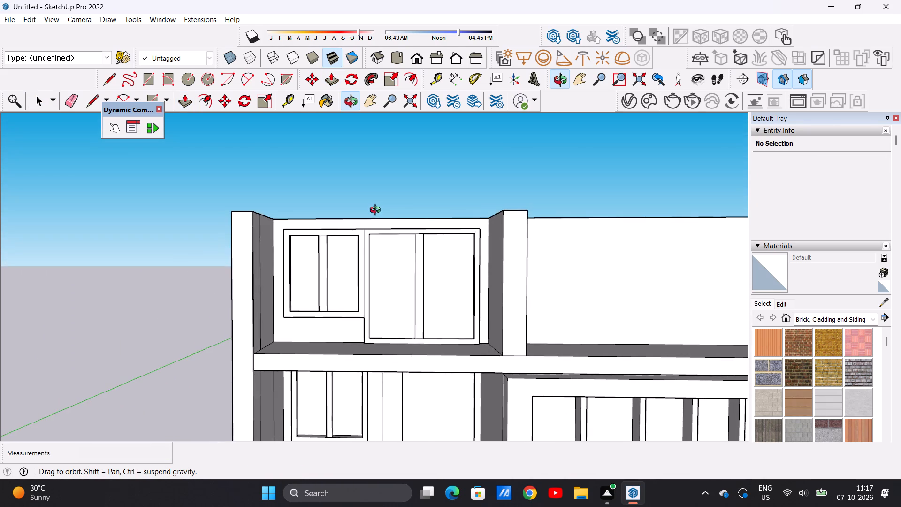
middle_click_drag(377, 211, 392, 220)
scroll(354, 264, "down", 6)
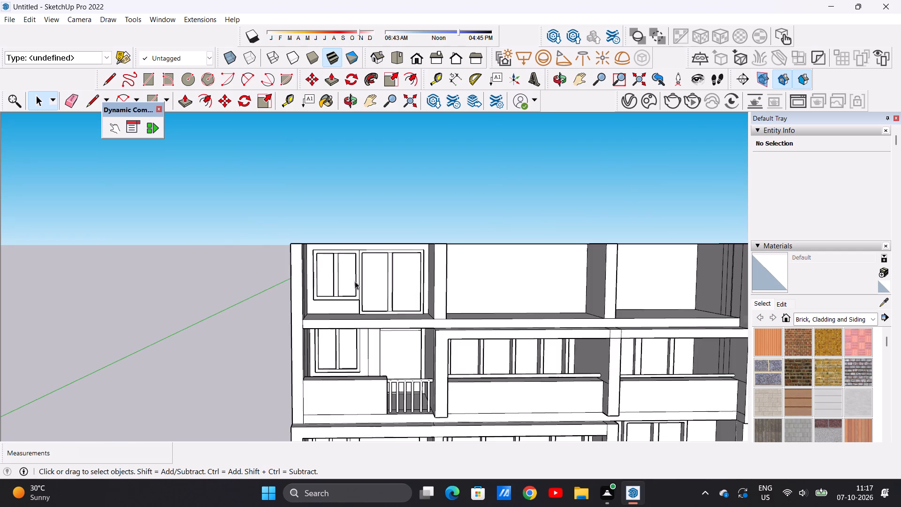
middle_click_drag(410, 283, 405, 404)
scroll(415, 307, "up", 5)
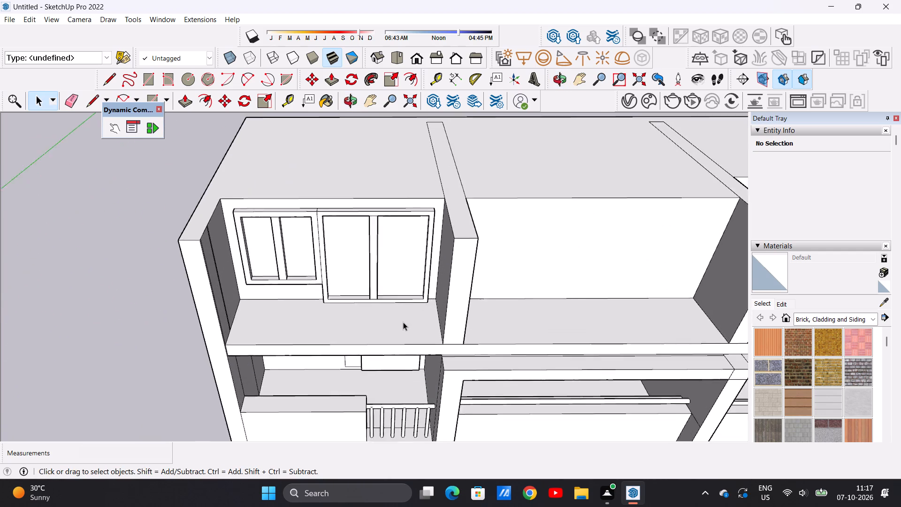
middle_click_drag(402, 329, 399, 384)
scroll(418, 359, "up", 5)
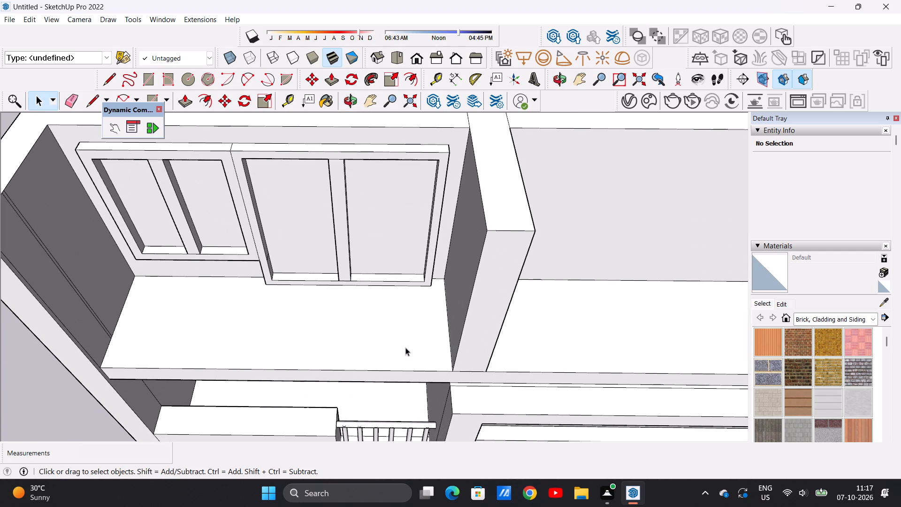
key("l")
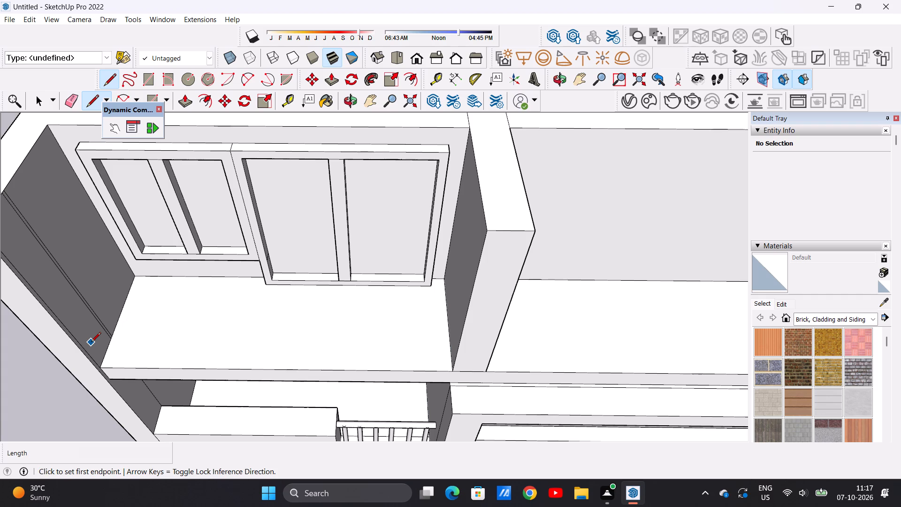
left_click(115, 342)
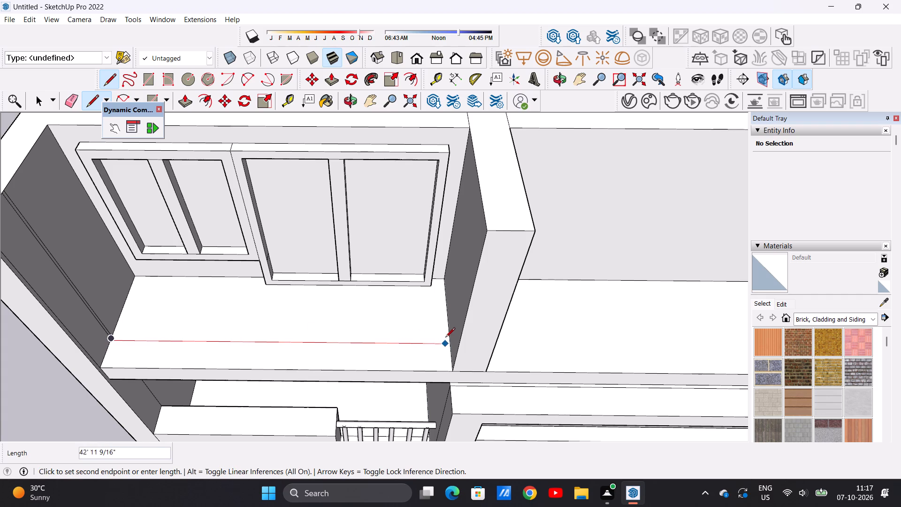
left_click(450, 338)
key("space")
Draw a circle of about 3 5/8" radius on the pier's side wall, just above the parapet of the left bay two storeys down.
scroll(362, 358, "down", 7)
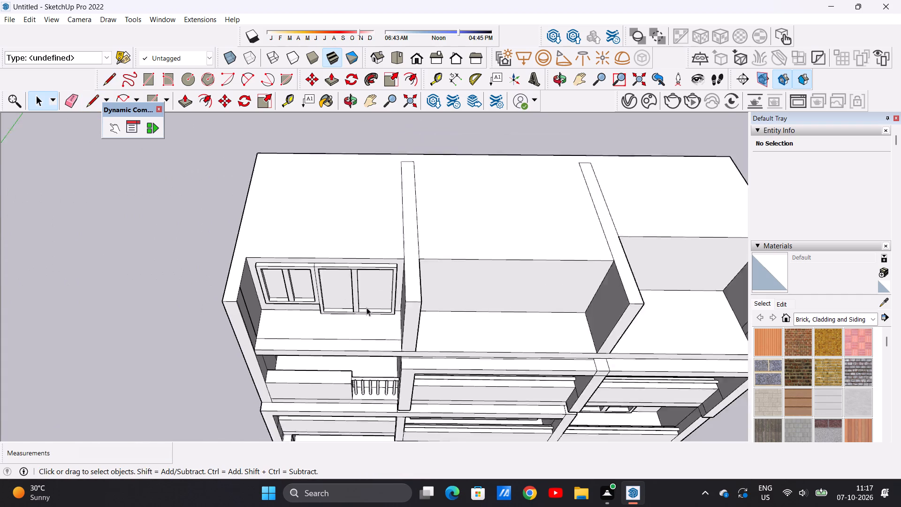
scroll(367, 307, "down", 5)
middle_click_drag(356, 394, 377, 278)
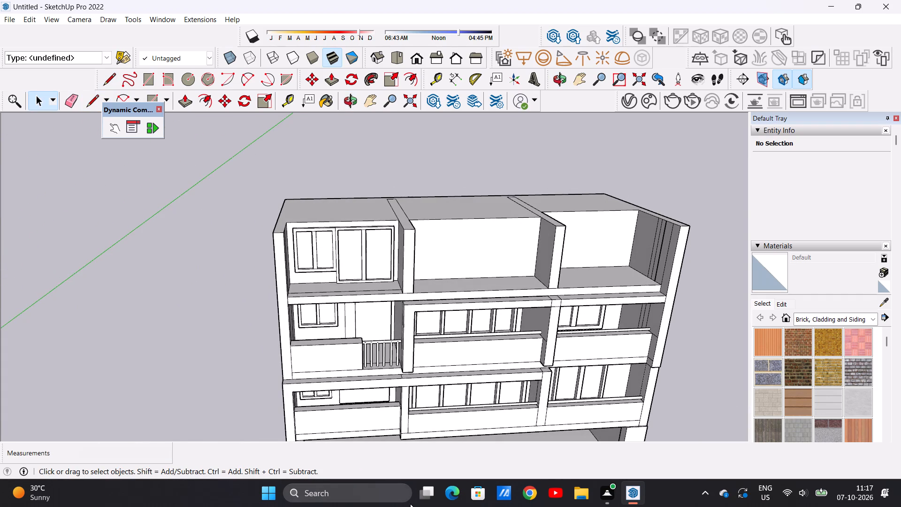
middle_click_drag(385, 431, 432, 389)
scroll(413, 405, "up", 10)
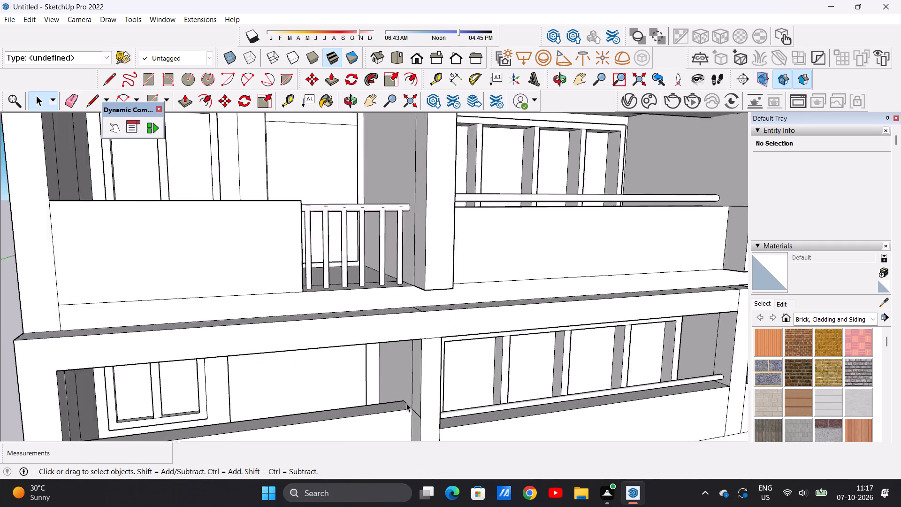
scroll(406, 403, "up", 2)
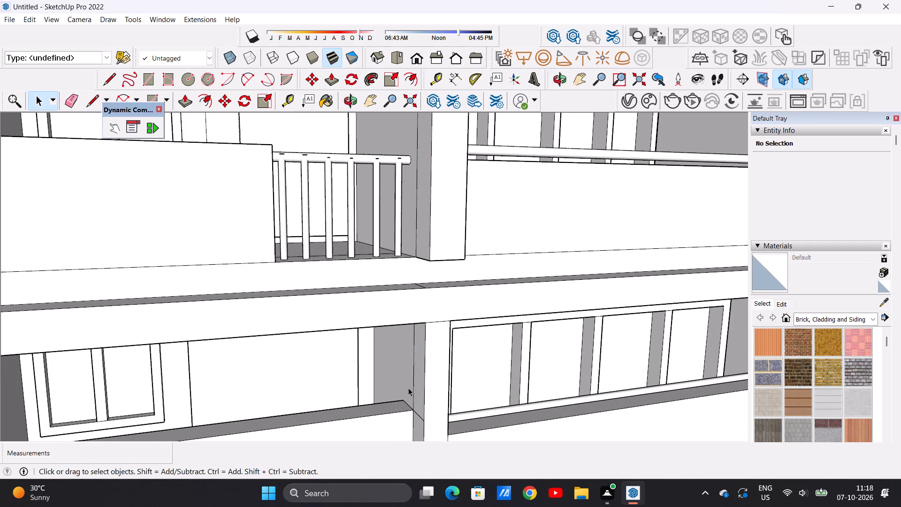
scroll(379, 364, "down", 2)
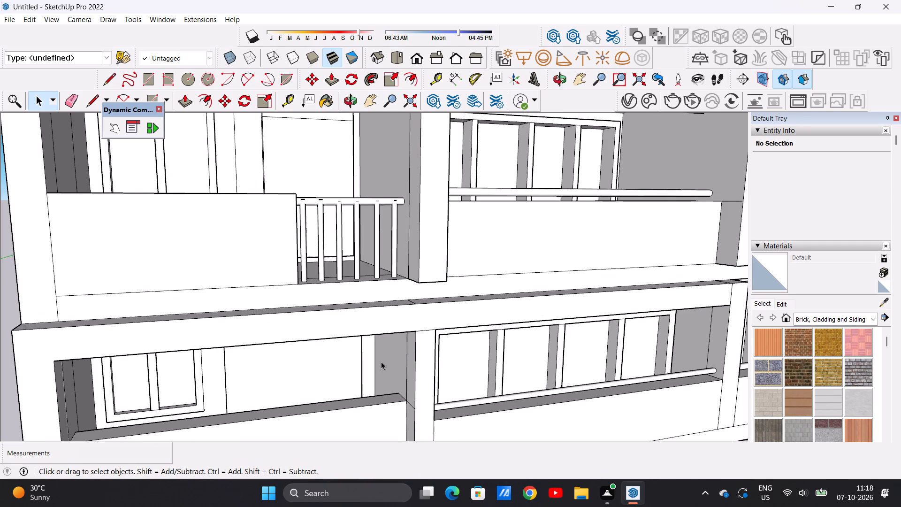
scroll(381, 361, "down", 7)
middle_click_drag(364, 388, 383, 387)
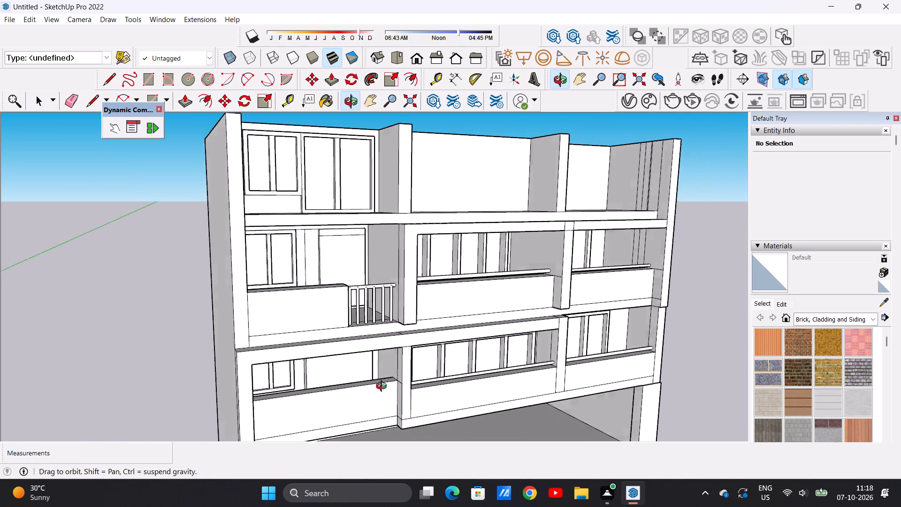
middle_click_drag(383, 387, 411, 384)
scroll(401, 369, "up", 11)
middle_click_drag(396, 376, 410, 382)
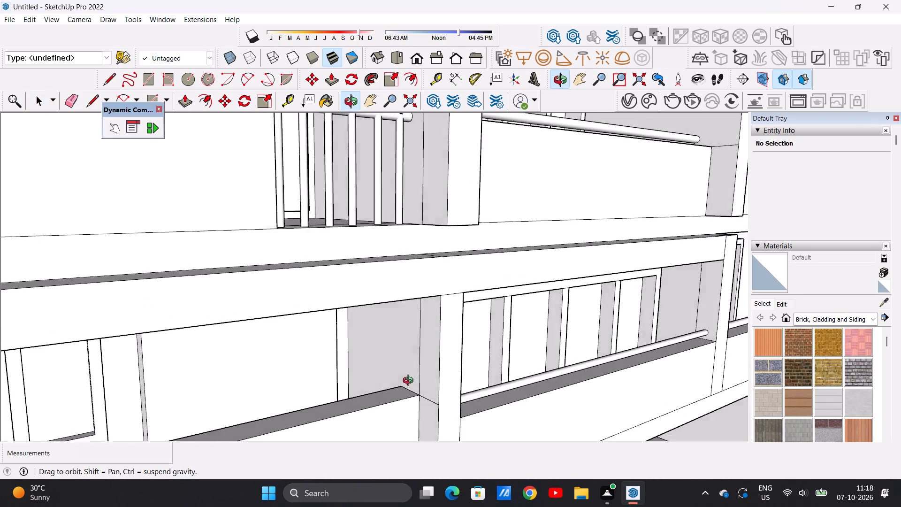
middle_click_drag(410, 382, 404, 370)
scroll(396, 368, "down", 10)
middle_click_drag(393, 369, 409, 385)
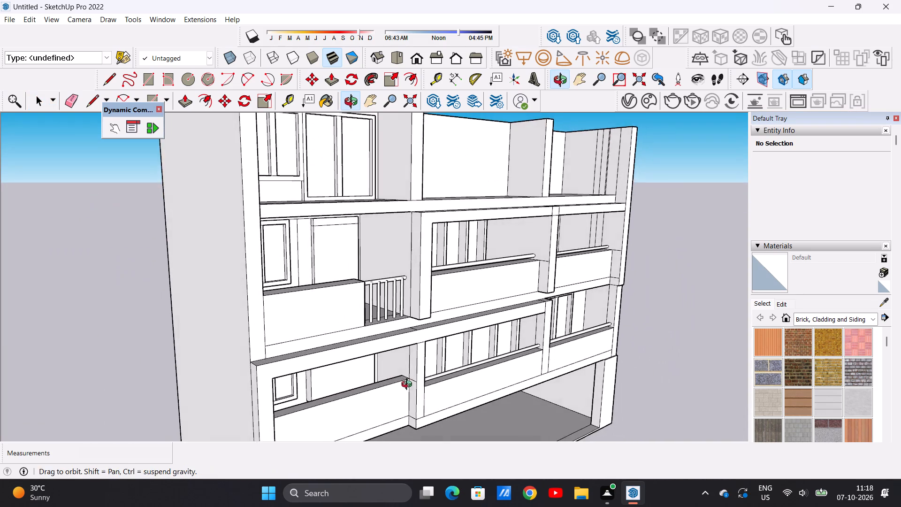
middle_click_drag(409, 385, 411, 384)
scroll(412, 375, "up", 16)
key("c")
scroll(405, 370, "up", 10)
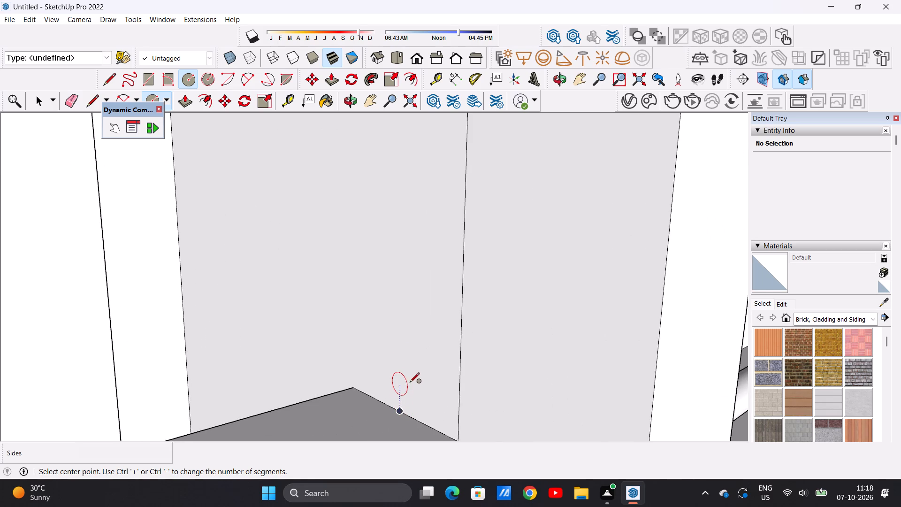
left_click(412, 373)
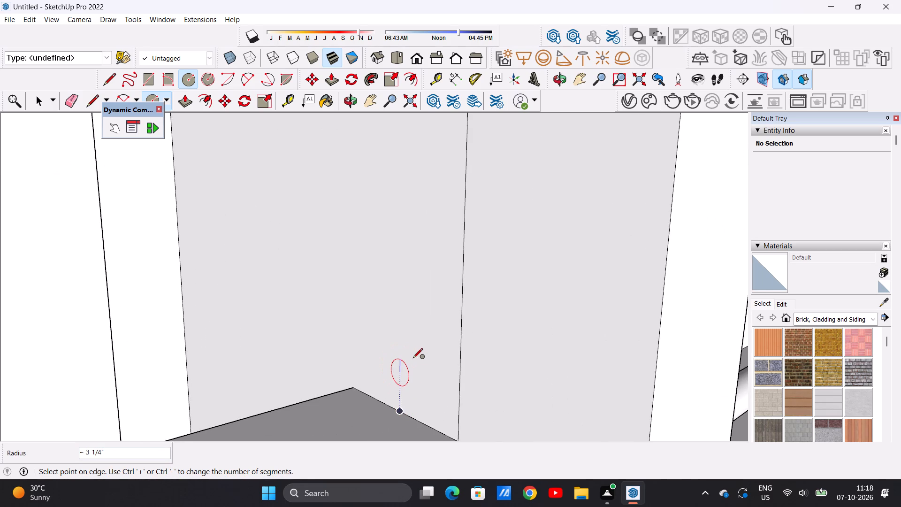
left_click(413, 358)
key("space")
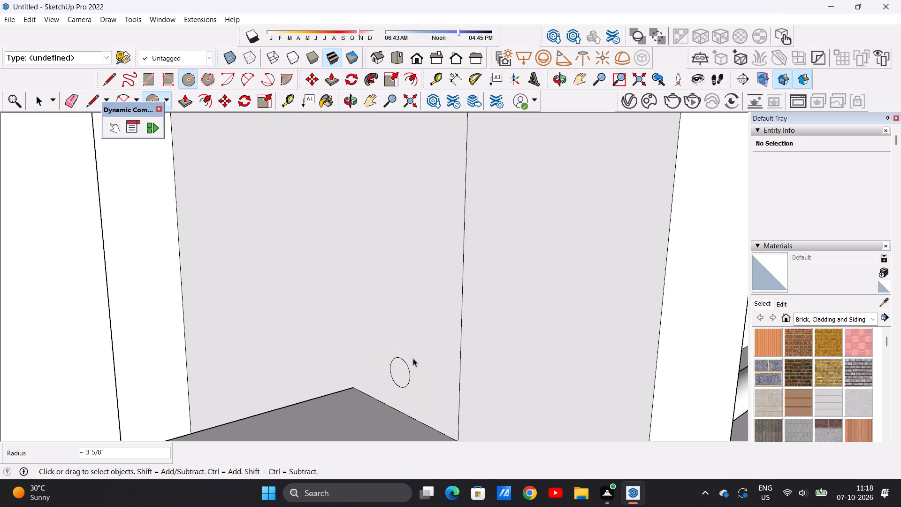
Extrude the circle about 43' 6" across the bay to the opposite wall, forming a handrail above the parapet.
type("P")
left_click(399, 367)
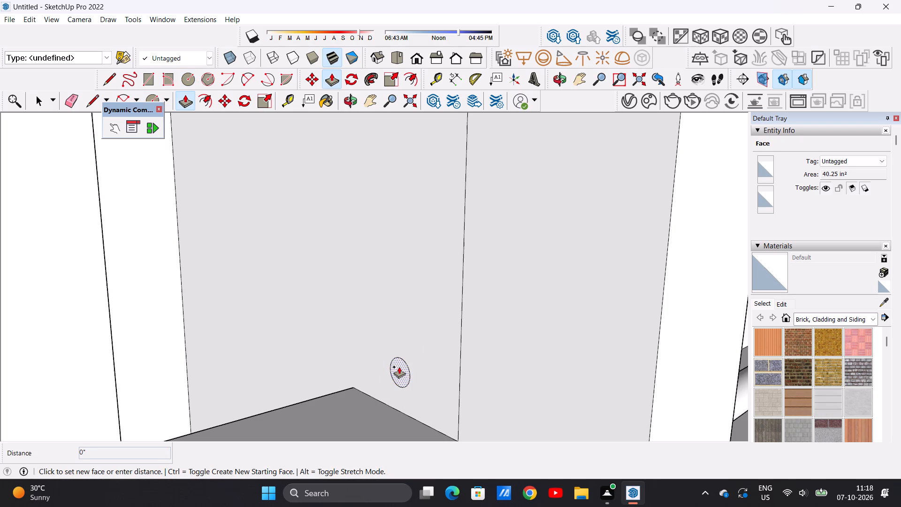
scroll(338, 373, "down", 14)
scroll(378, 360, "down", 3)
scroll(311, 365, "down", 9)
middle_click_drag(273, 373, 177, 373)
scroll(156, 346, "up", 6)
scroll(132, 352, "down", 6)
scroll(108, 362, "up", 10)
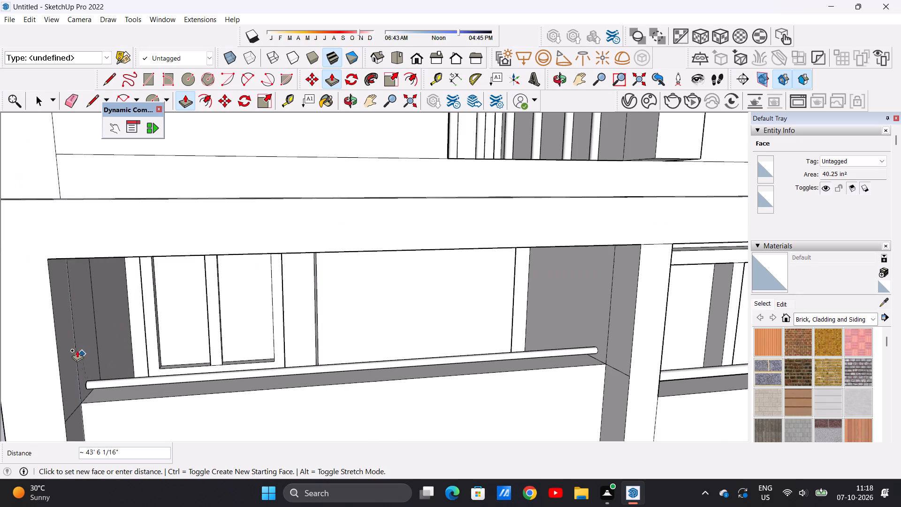
left_click(82, 342)
scroll(111, 369, "down", 6)
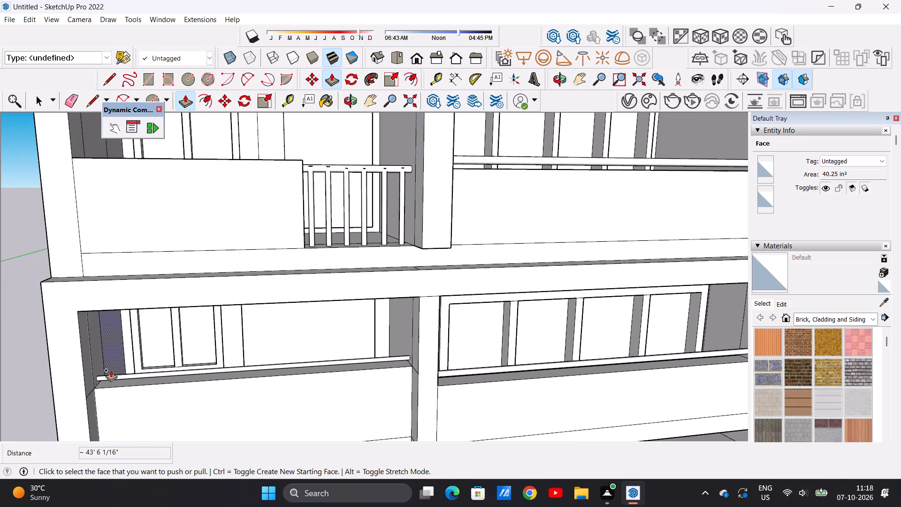
key("space")
Pull the front floor strip of the top storey's left bay up about 9' 10 7/8" to form a parapet.
scroll(283, 418, "down", 13)
scroll(327, 289, "up", 5)
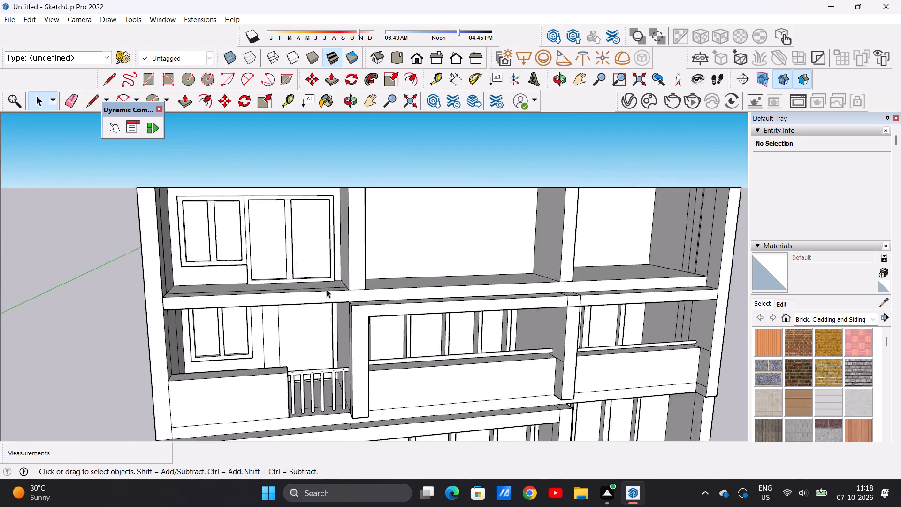
scroll(327, 289, "up", 2)
middle_click_drag(315, 276, 338, 344)
scroll(351, 308, "up", 5)
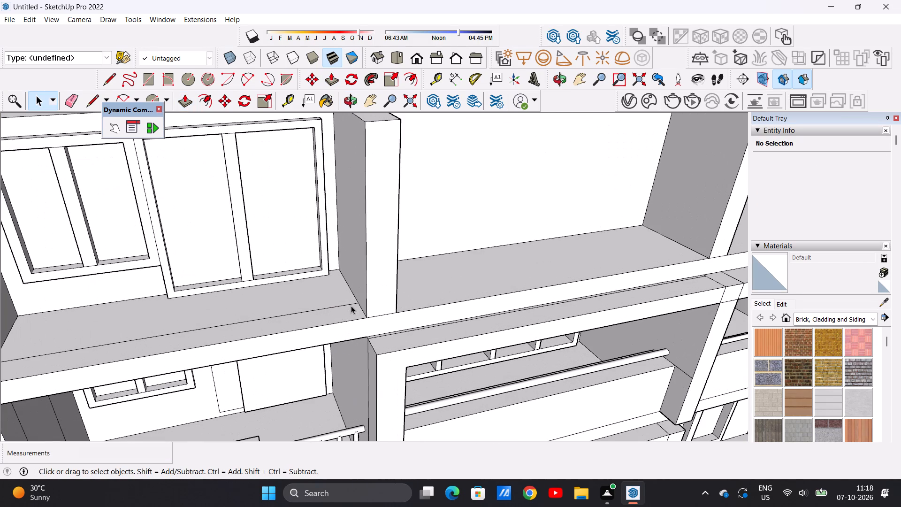
key("p")
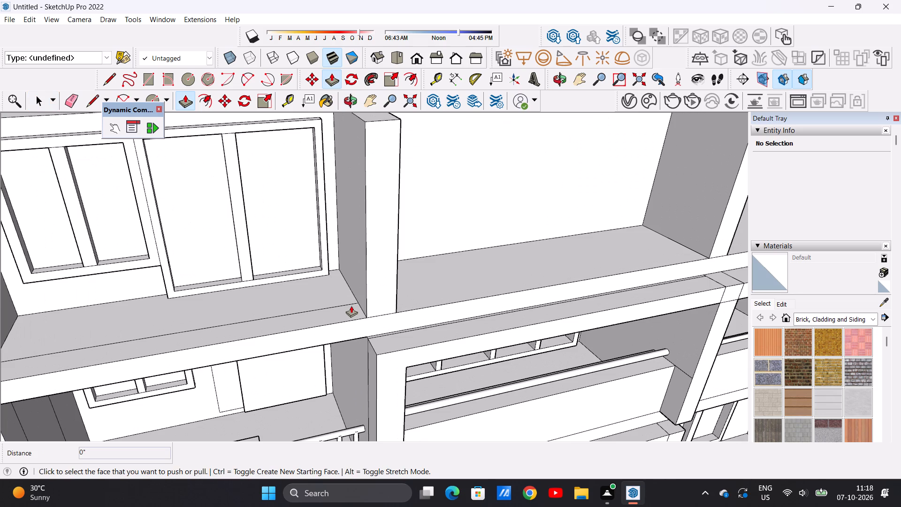
scroll(351, 306, "down", 3)
scroll(338, 307, "up", 8)
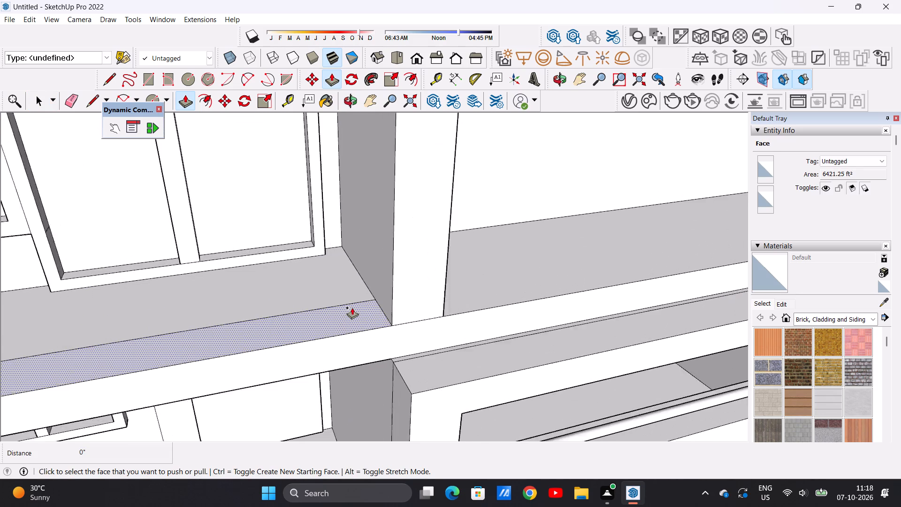
scroll(352, 307, "up", 2)
left_click(352, 308)
scroll(361, 246, "down", 4)
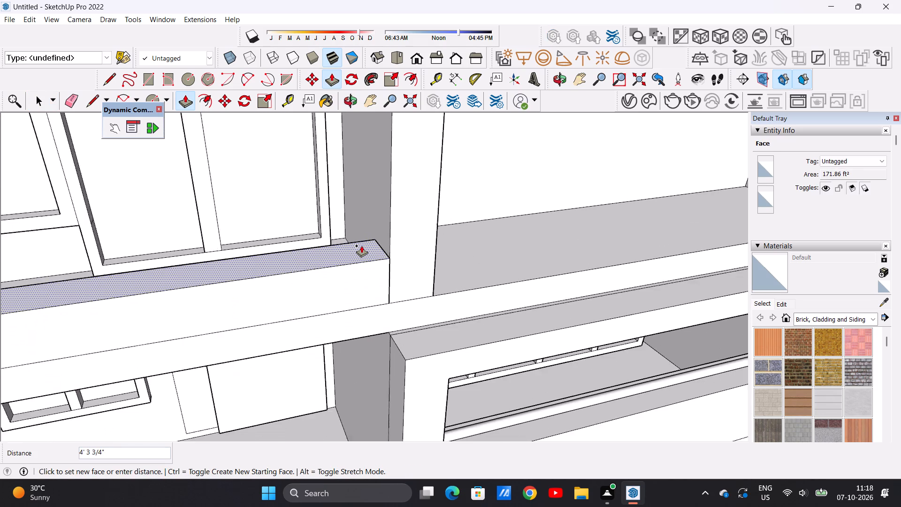
scroll(361, 246, "down", 16)
scroll(372, 227, "up", 6)
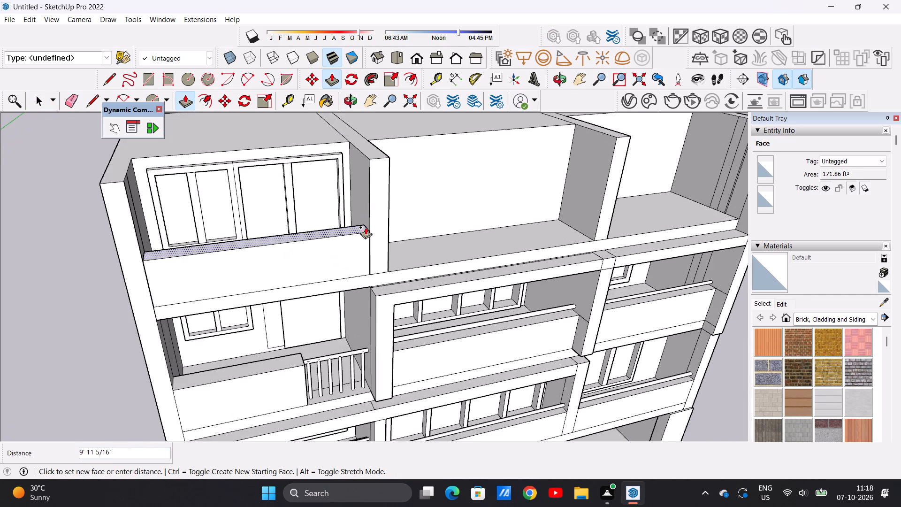
scroll(366, 227, "up", 7)
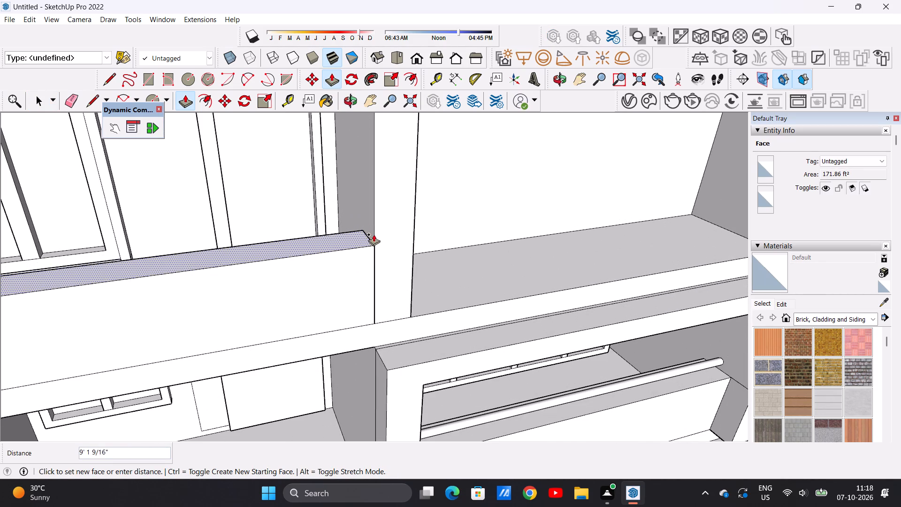
left_click(374, 228)
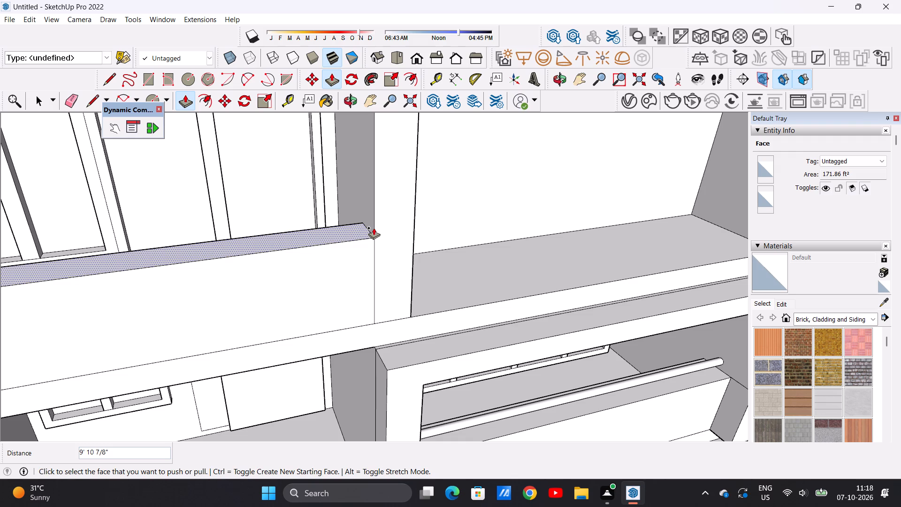
key("space")
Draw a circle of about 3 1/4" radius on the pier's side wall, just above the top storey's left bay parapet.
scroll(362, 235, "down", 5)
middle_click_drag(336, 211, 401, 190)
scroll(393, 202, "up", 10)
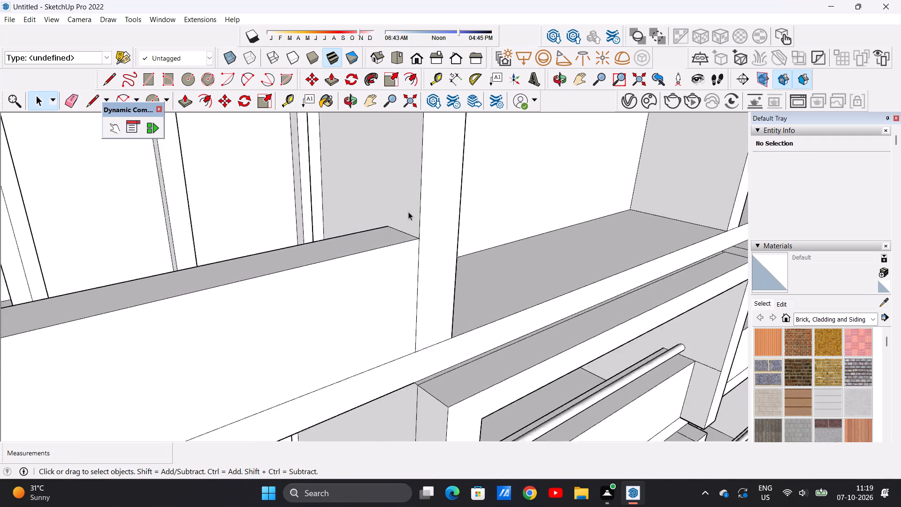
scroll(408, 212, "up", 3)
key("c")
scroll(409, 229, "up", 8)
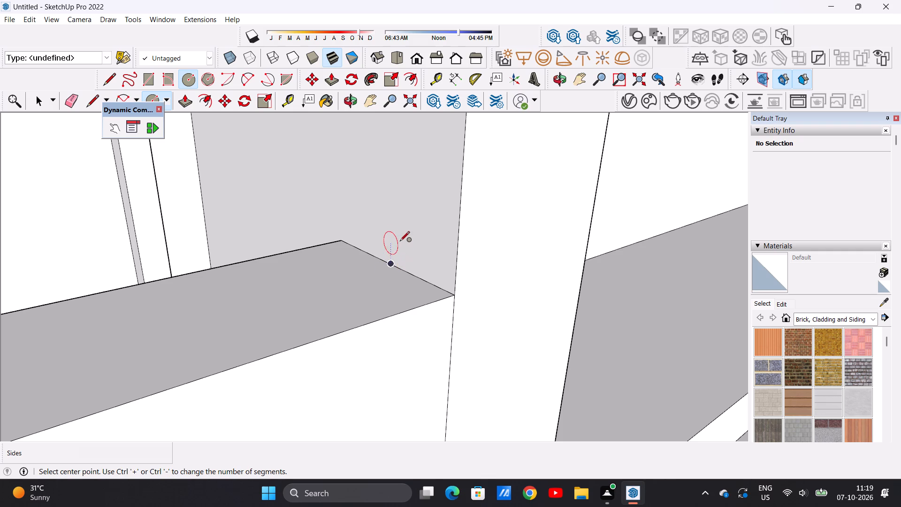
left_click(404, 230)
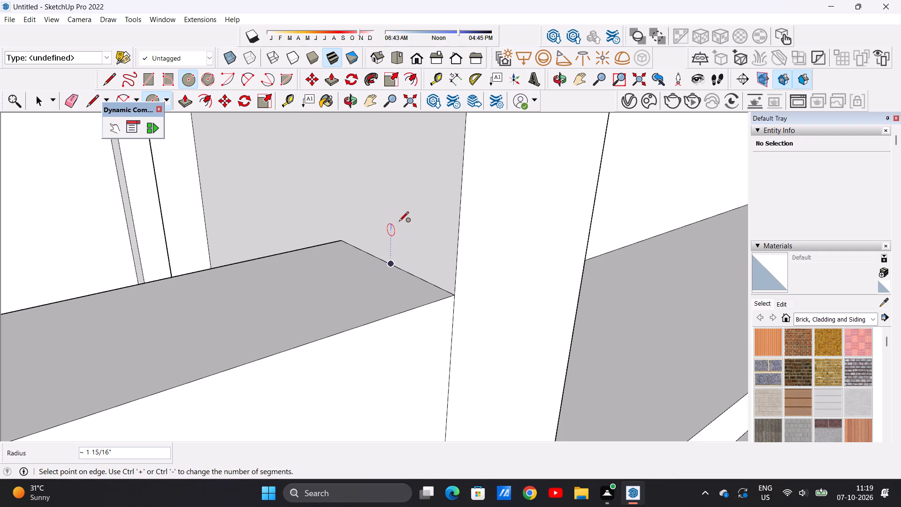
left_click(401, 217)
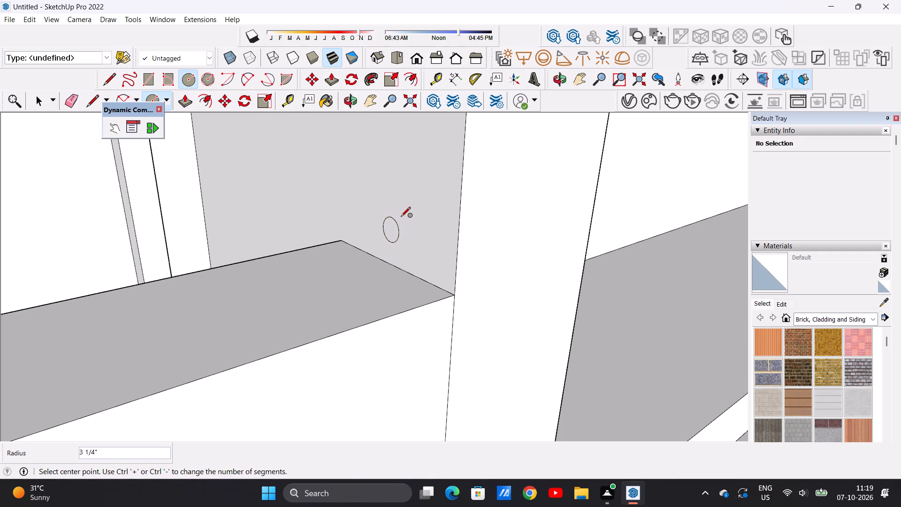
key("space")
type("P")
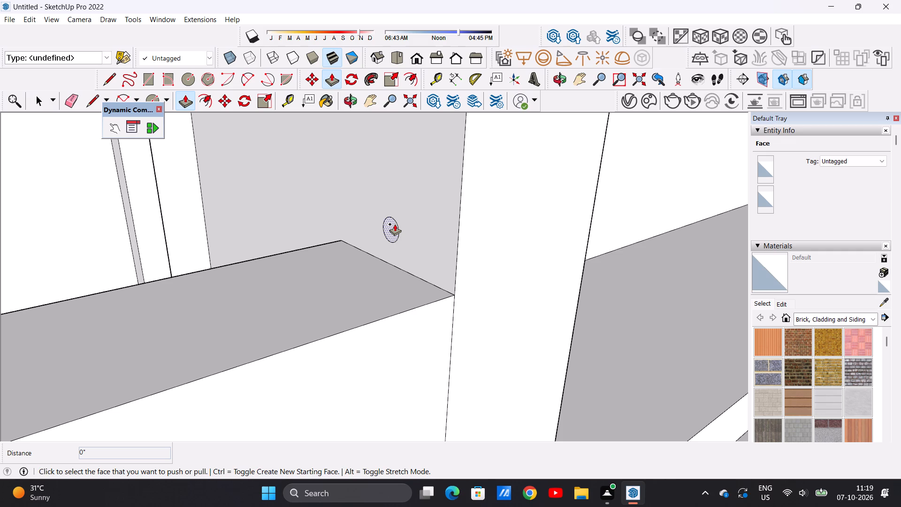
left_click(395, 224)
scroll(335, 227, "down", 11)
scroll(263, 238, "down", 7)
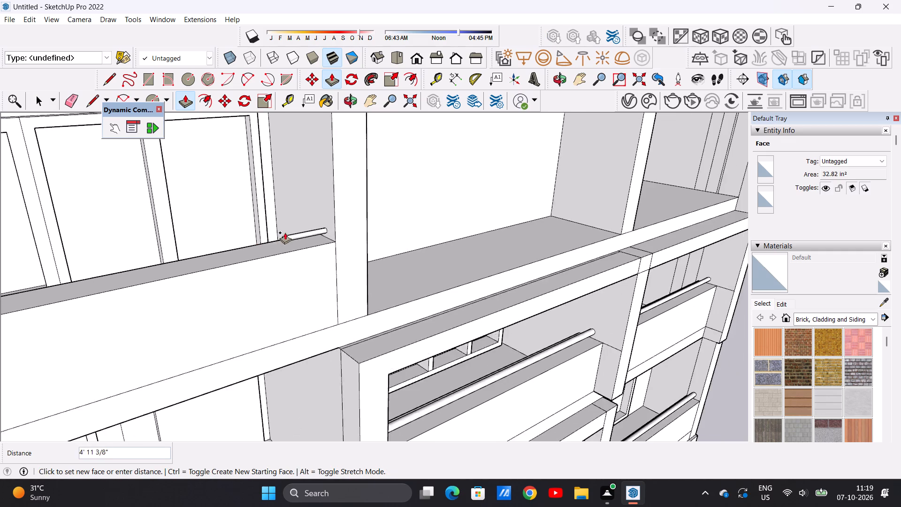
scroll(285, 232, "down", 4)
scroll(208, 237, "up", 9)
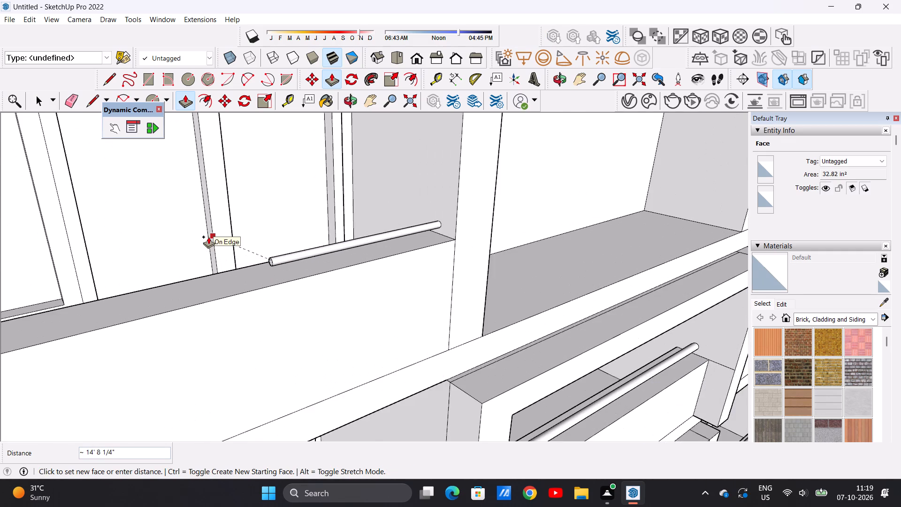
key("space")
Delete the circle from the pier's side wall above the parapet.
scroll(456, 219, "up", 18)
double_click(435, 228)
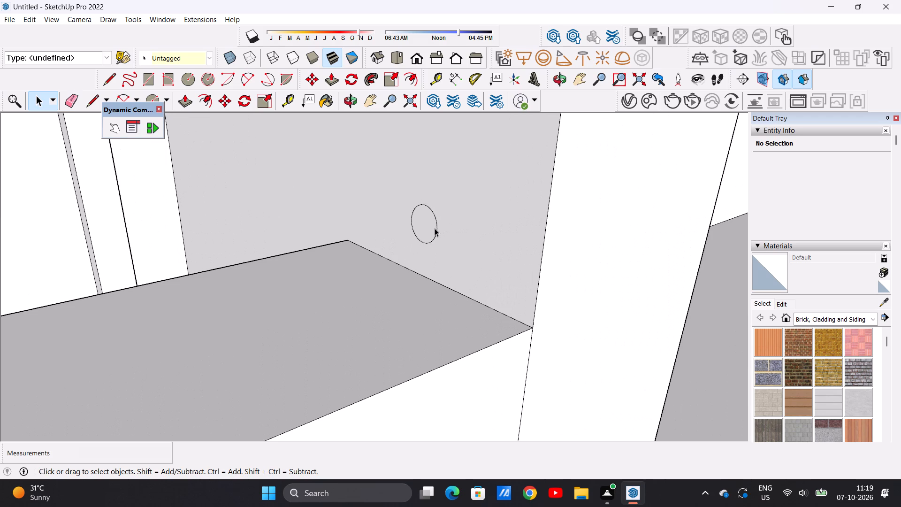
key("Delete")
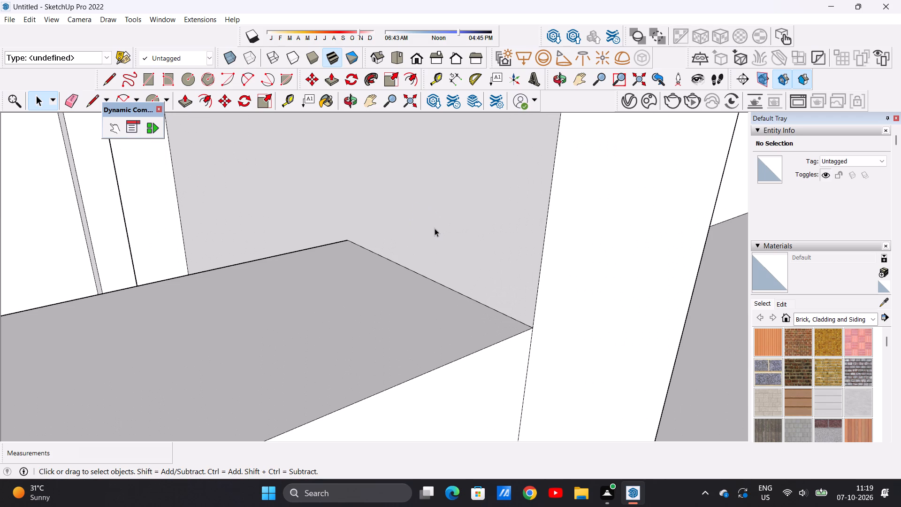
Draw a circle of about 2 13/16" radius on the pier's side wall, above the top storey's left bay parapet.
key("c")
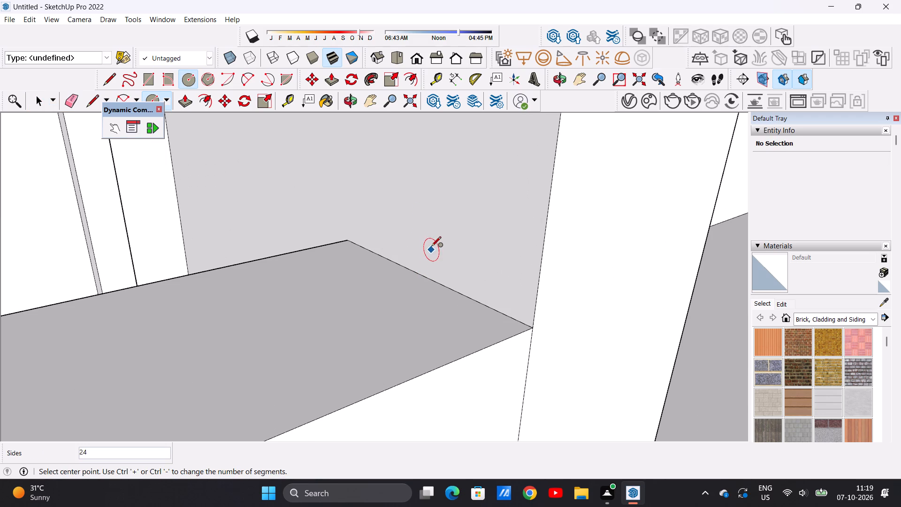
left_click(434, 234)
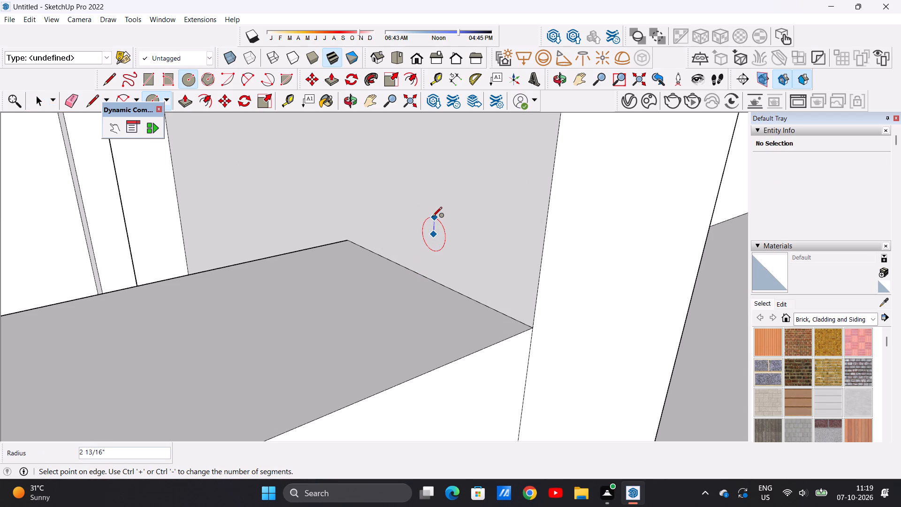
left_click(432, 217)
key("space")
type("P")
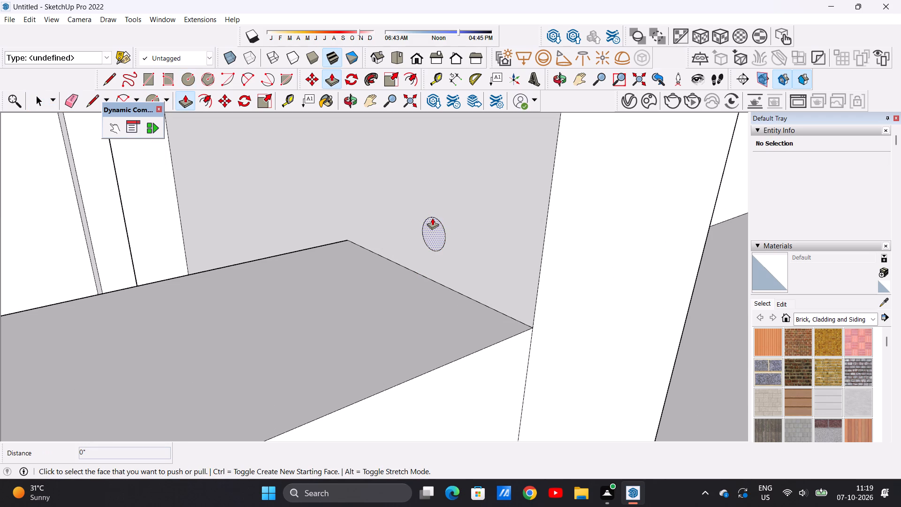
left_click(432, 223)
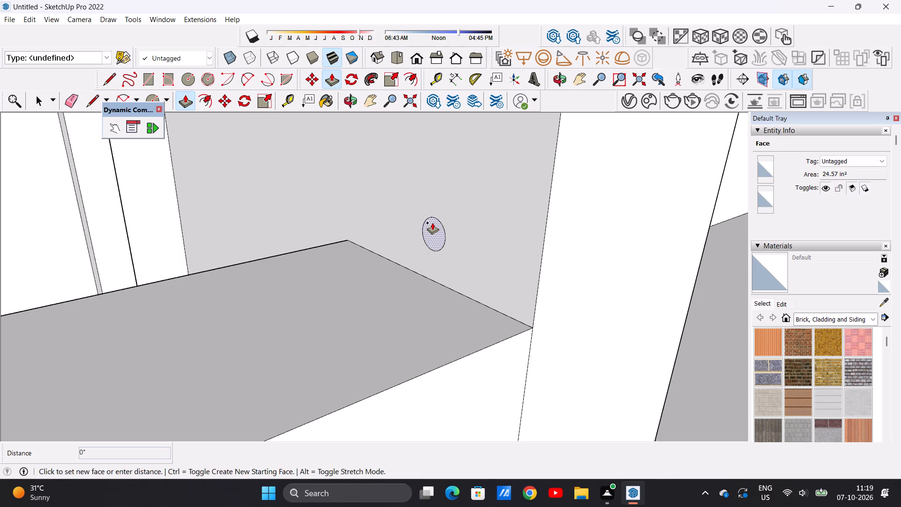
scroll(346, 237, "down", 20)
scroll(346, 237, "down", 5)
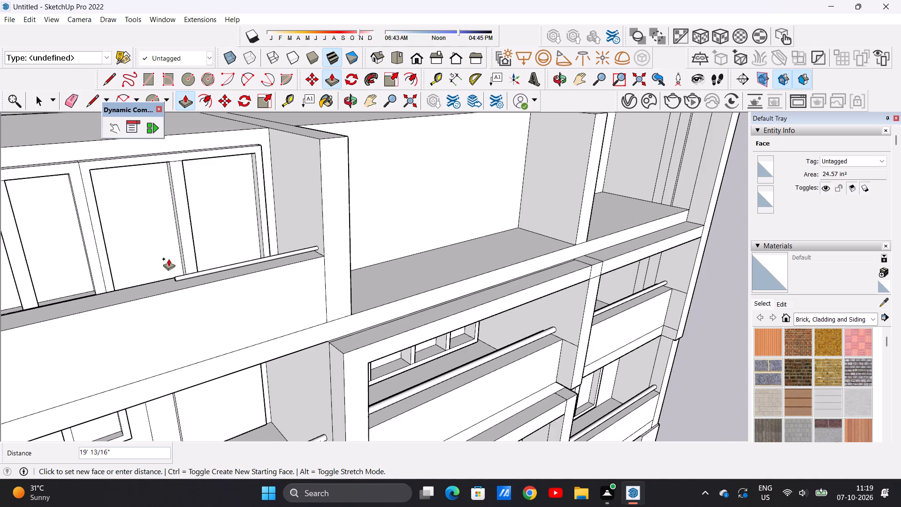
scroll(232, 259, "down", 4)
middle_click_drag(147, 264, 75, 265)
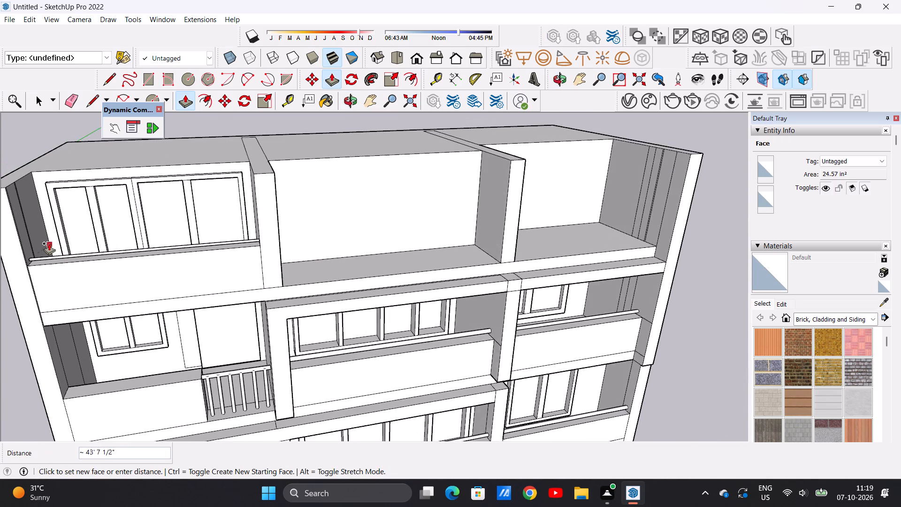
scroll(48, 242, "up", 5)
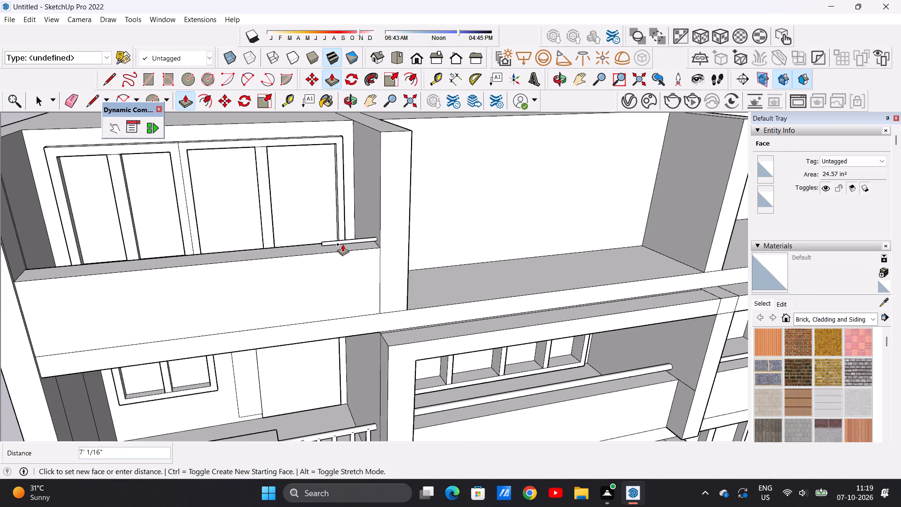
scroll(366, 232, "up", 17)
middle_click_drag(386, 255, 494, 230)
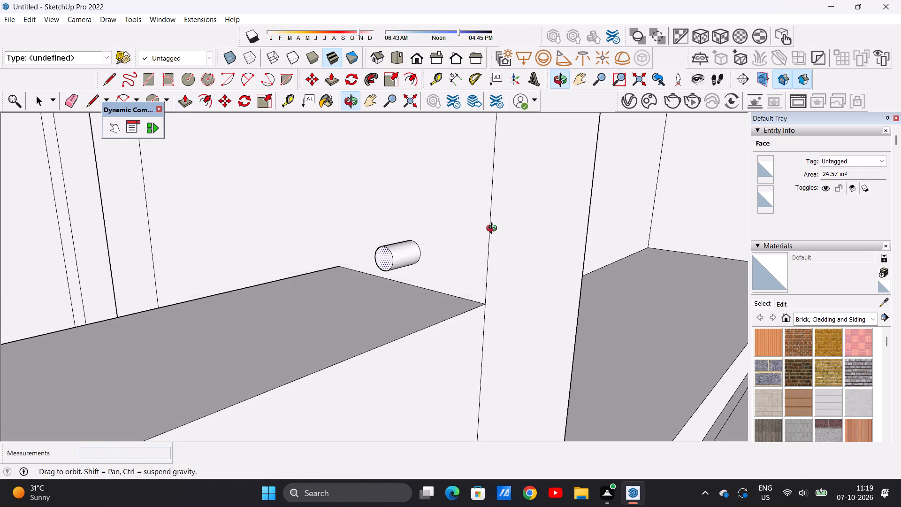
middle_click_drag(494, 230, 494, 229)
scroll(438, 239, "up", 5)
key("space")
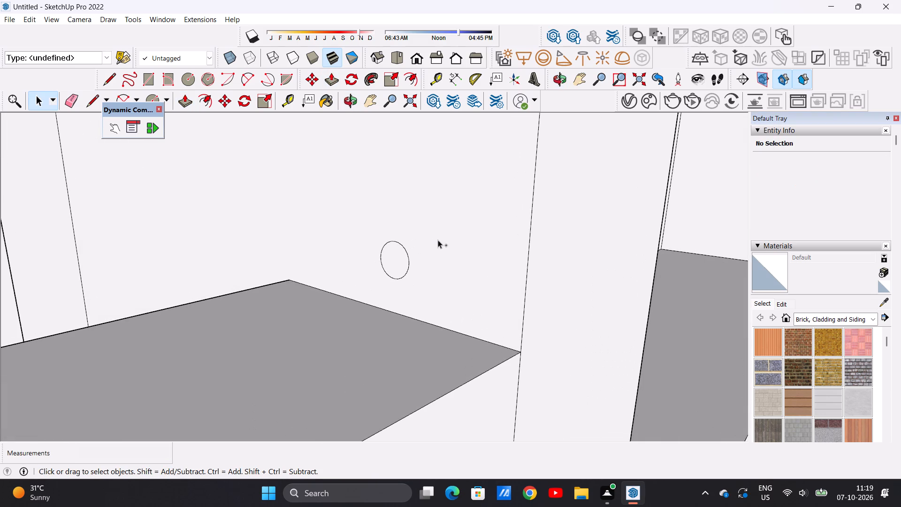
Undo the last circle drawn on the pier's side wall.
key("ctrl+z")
Draw a circle of about 3 13/16" radius on the pier's side wall, just above the top storey's left bay parapet.
key("c")
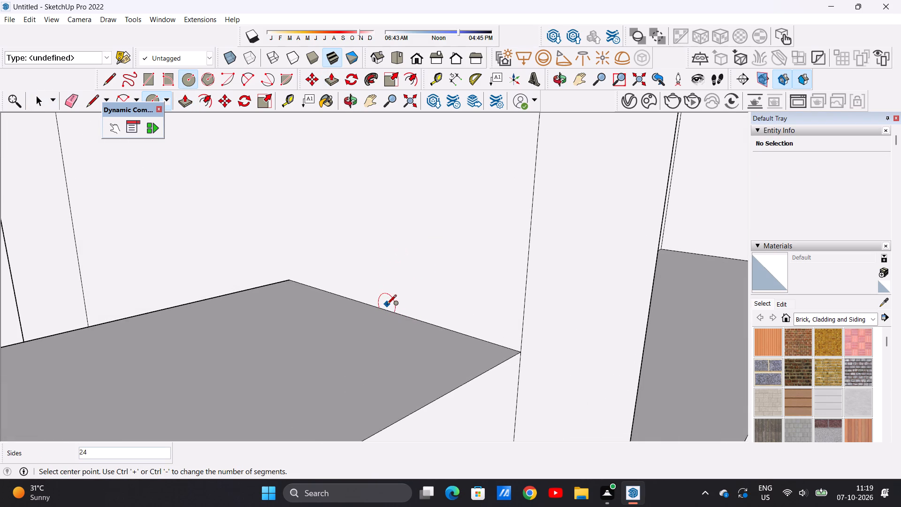
left_click(389, 255)
left_click(397, 232)
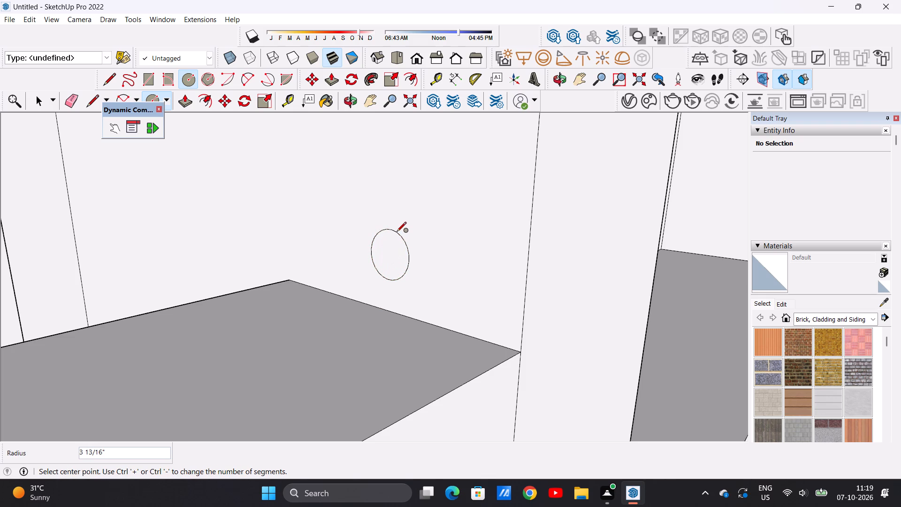
Extrude the circle about 43' 7 1/2" across the top storey's left bay to the opposite wall, forming a handrail.
key("p")
left_click(394, 244)
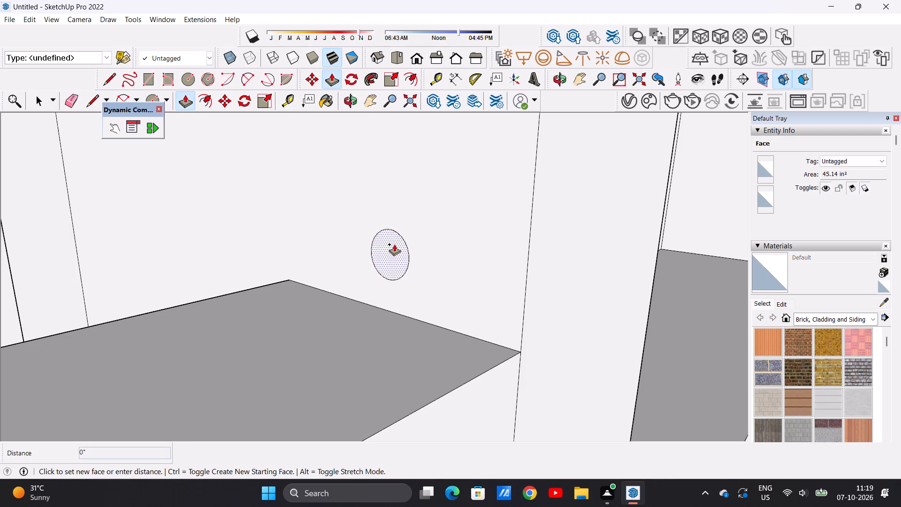
scroll(308, 253, "down", 18)
scroll(205, 264, "down", 7)
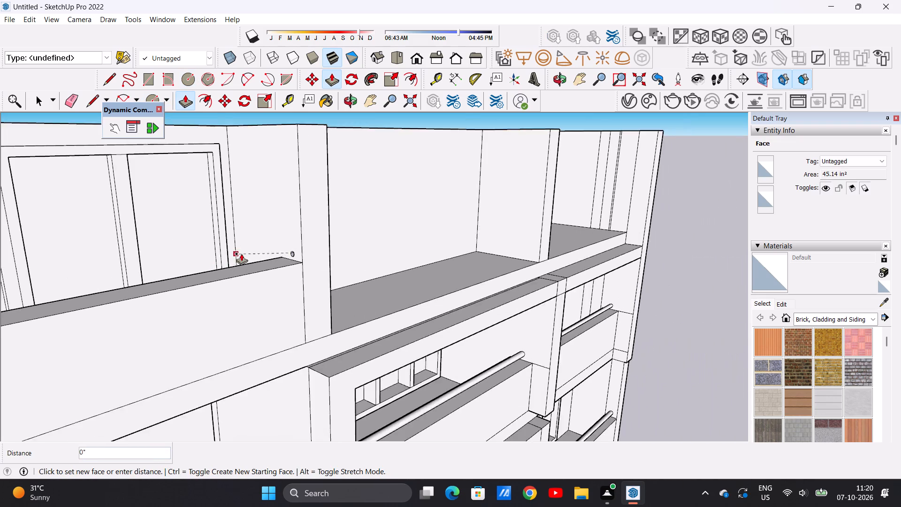
scroll(241, 253, "down", 6)
middle_click_drag(187, 258, 70, 234)
scroll(56, 225, "up", 6)
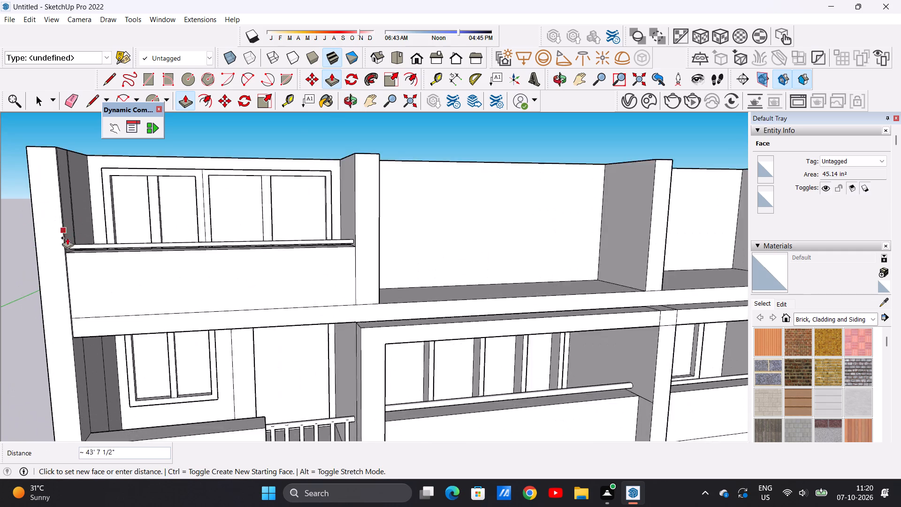
scroll(67, 238, "up", 16)
left_click(54, 223)
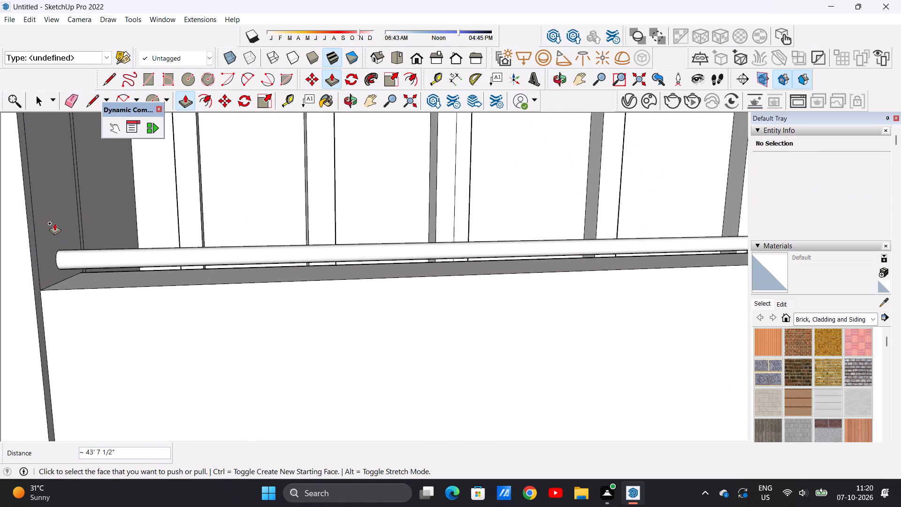
key("space")
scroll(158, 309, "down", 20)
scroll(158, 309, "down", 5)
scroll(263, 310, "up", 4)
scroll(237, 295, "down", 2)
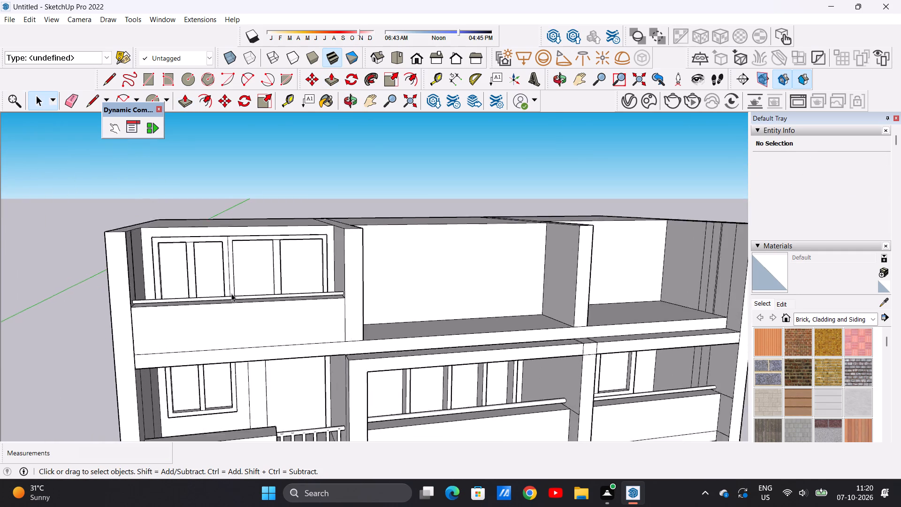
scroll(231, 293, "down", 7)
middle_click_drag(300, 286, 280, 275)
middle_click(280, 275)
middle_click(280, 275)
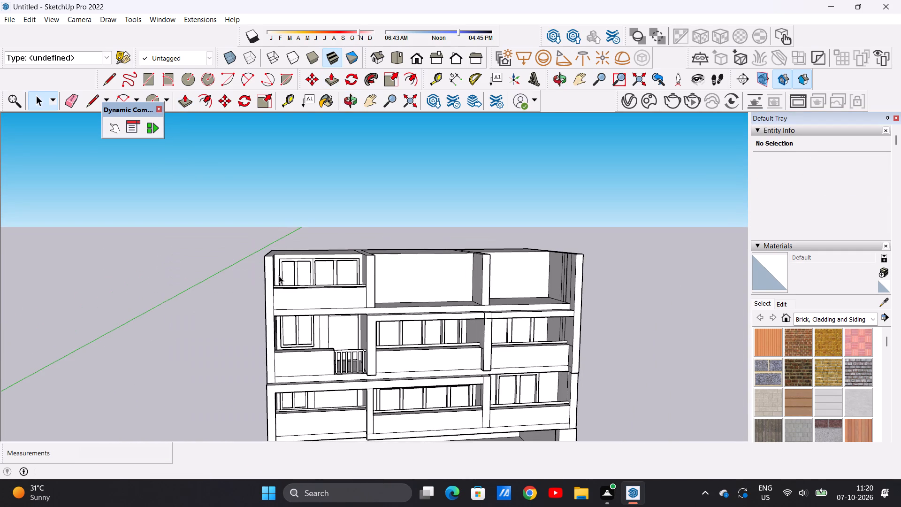
Draw a window rectangle about 43' 4 11/16" by 22' 3 9/16" on the back wall of the top storey's middle bay.
scroll(209, 276, "down", 6)
scroll(334, 283, "up", 5)
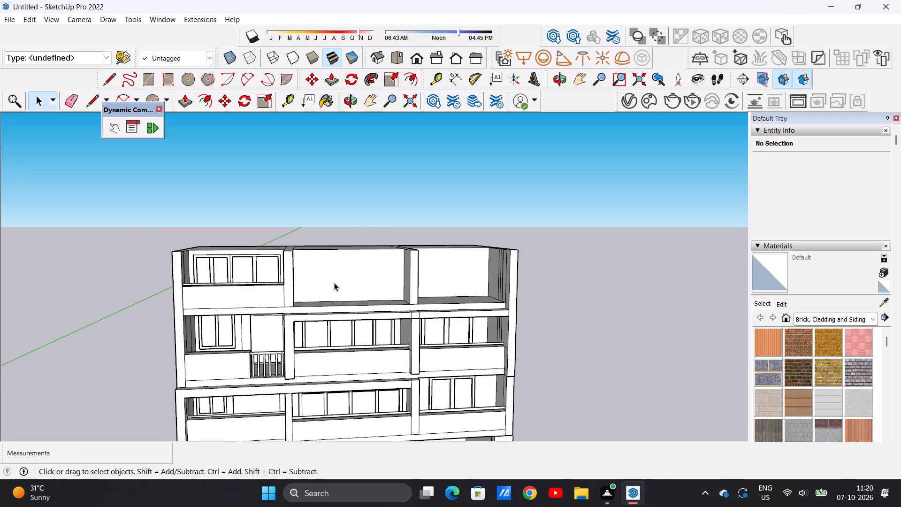
scroll(355, 282, "up", 3)
middle_click_drag(369, 287, 352, 276)
scroll(369, 287, "up", 7)
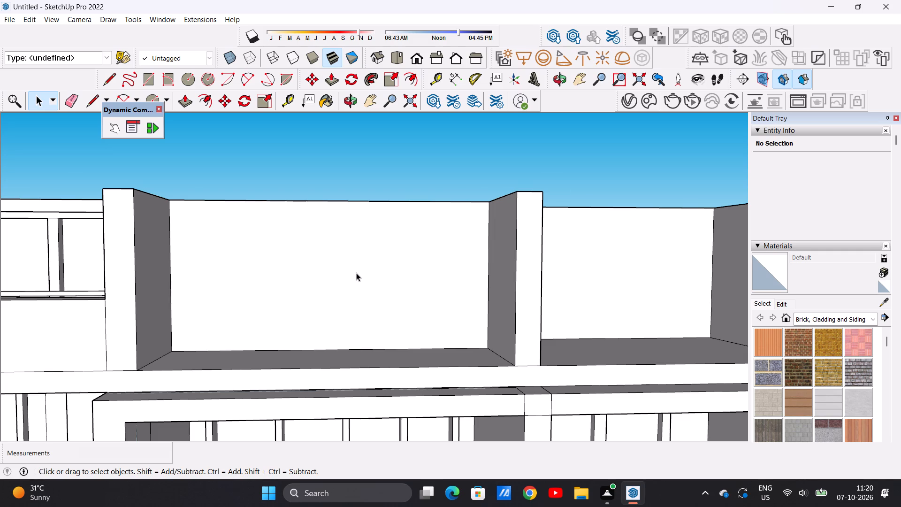
scroll(356, 273, "up", 1)
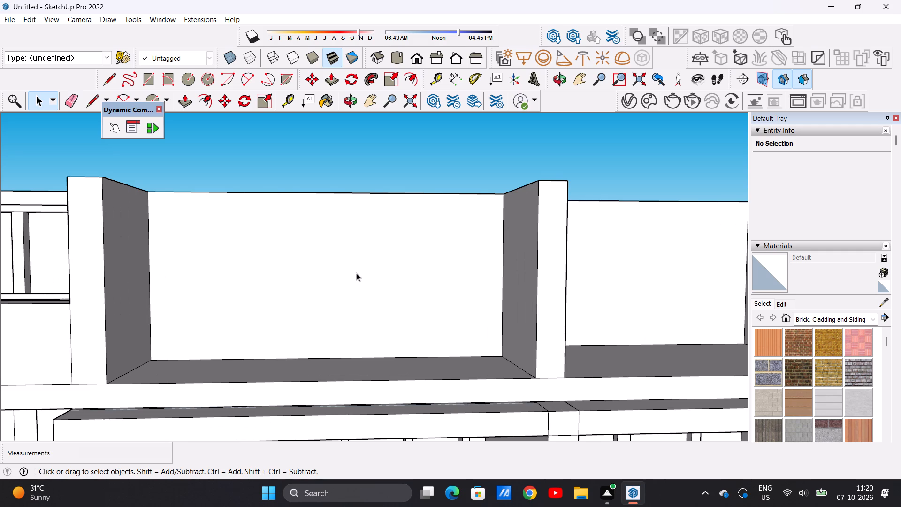
key("r")
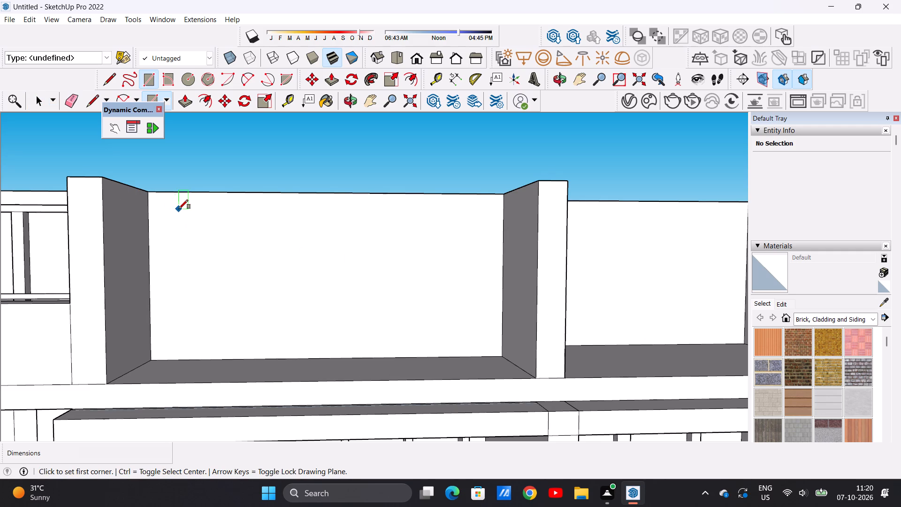
left_click(183, 206)
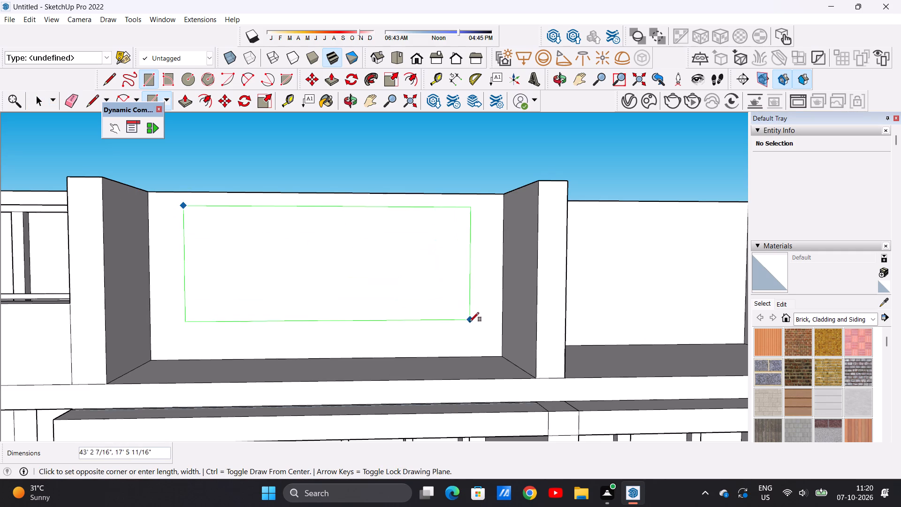
left_click(471, 352)
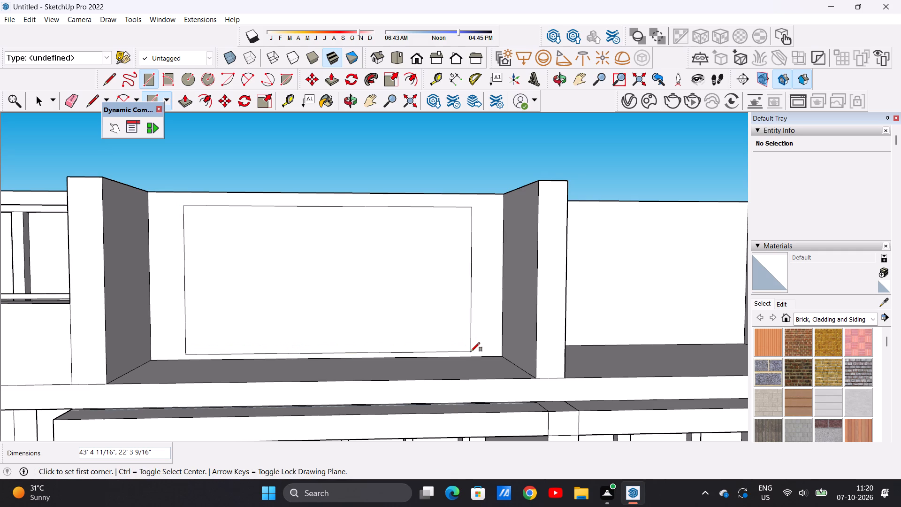
key("space")
Move the middle bay's window rectangle about 1' 1/16" along the wall toward the left bay.
scroll(190, 272, "down", 6)
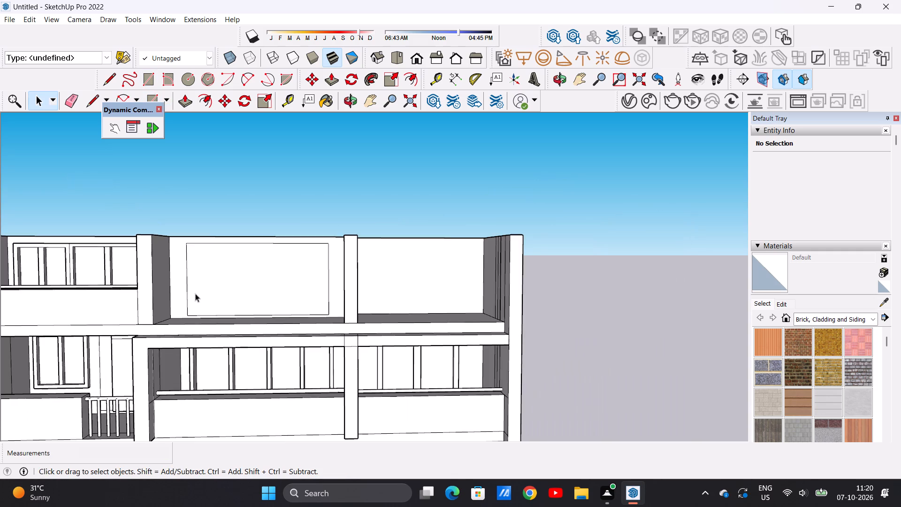
scroll(195, 293, "down", 10)
scroll(259, 279, "up", 7)
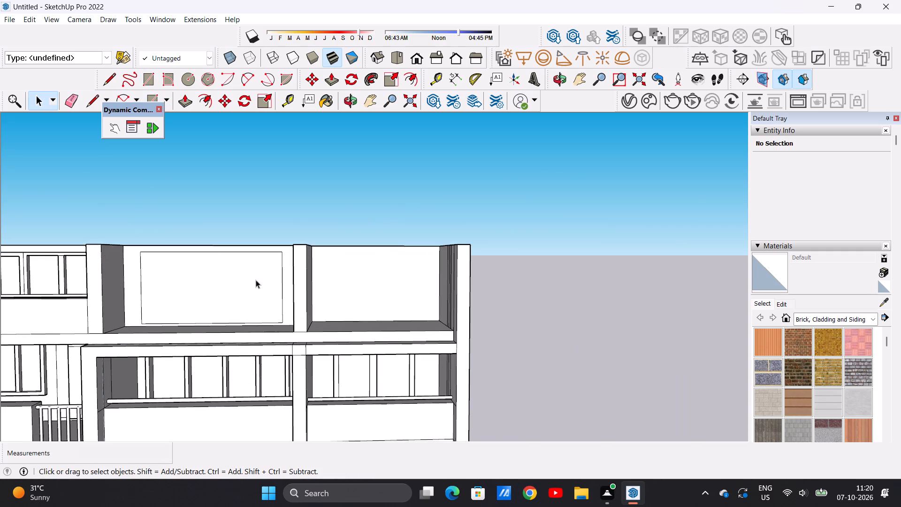
double_click(194, 285)
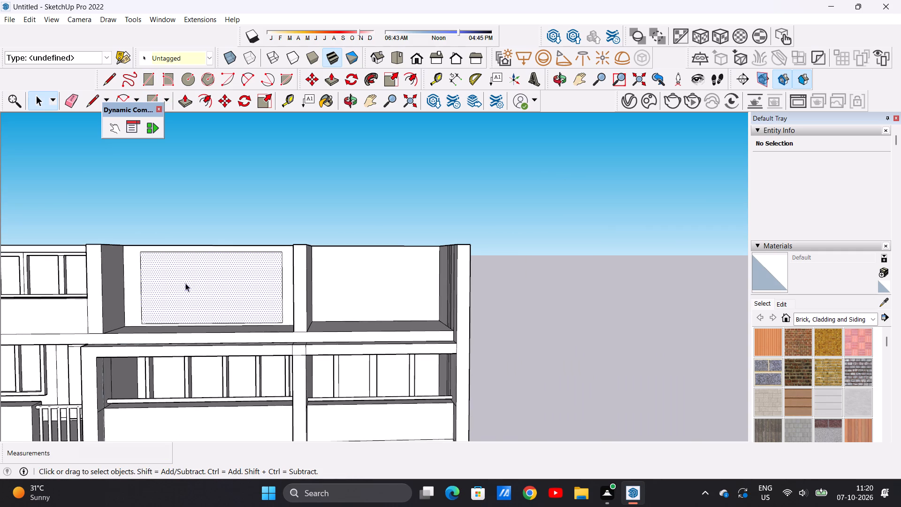
key("m")
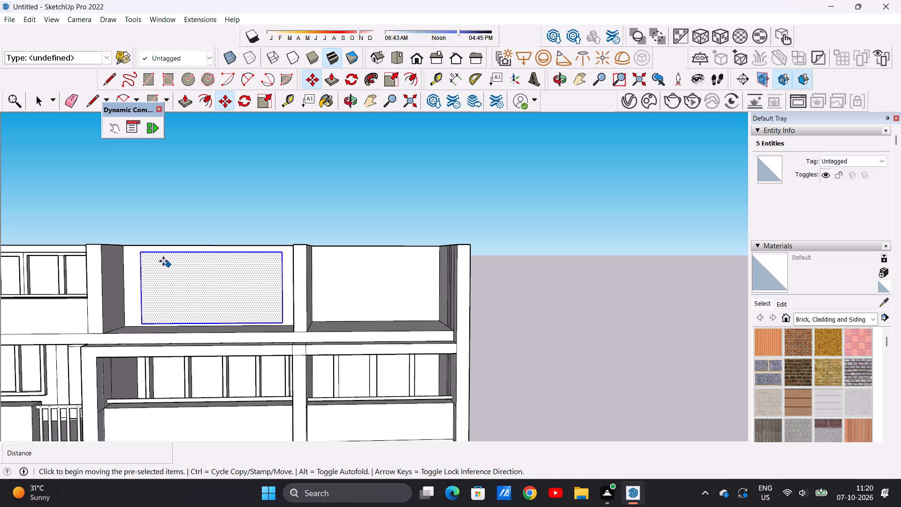
left_click(140, 252)
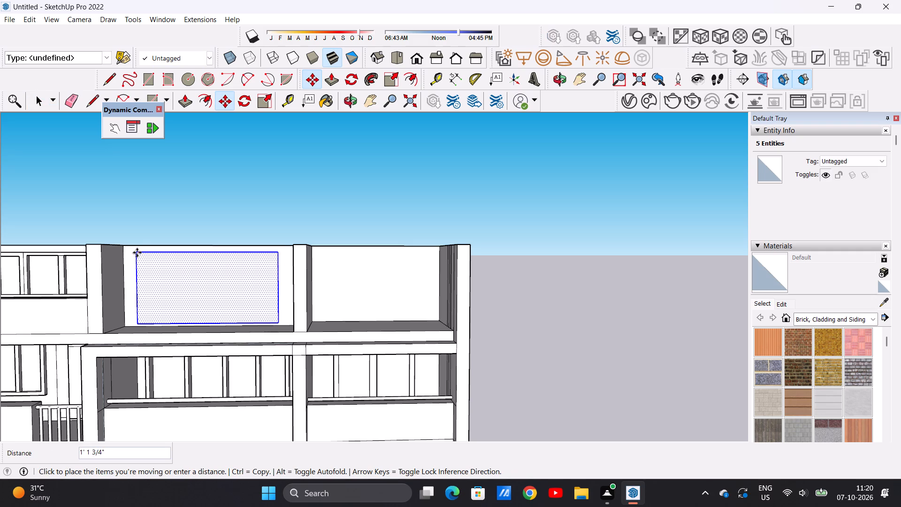
left_click(137, 253)
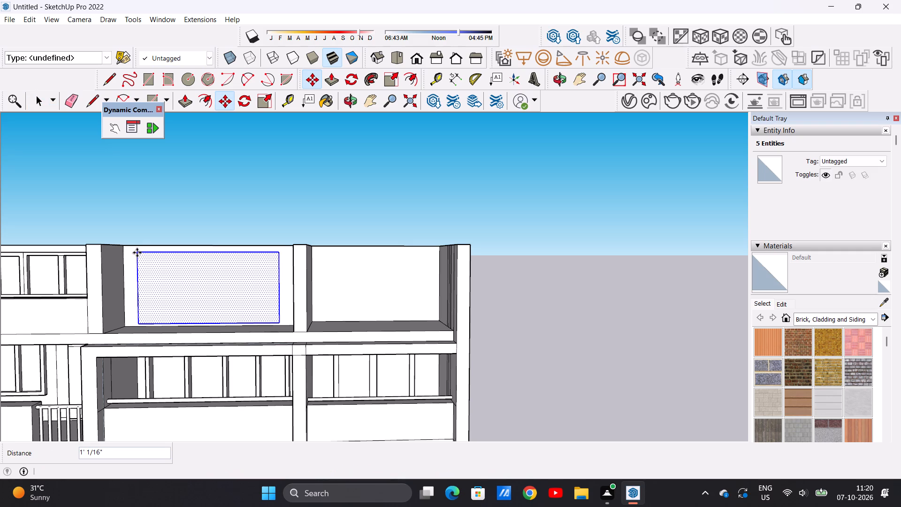
key("space")
left_click(237, 214)
Offset the middle bay's window rectangle inward about 1' 5 9/16" to outline the frame.
scroll(212, 248, "down", 2)
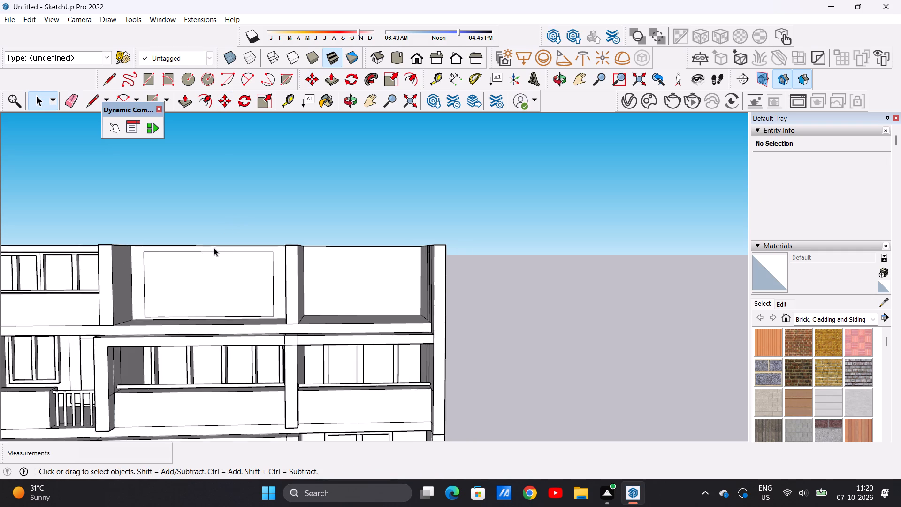
scroll(214, 248, "down", 1)
scroll(210, 272, "up", 5)
type("OF")
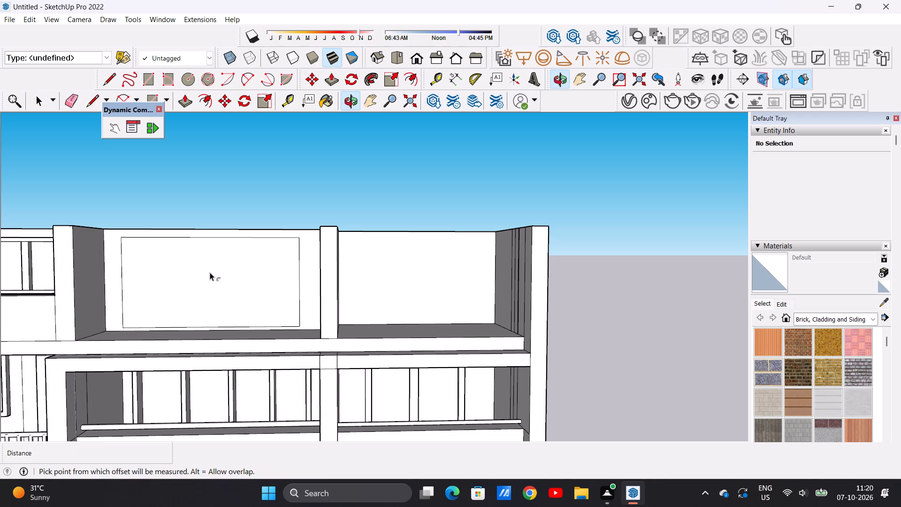
scroll(199, 279, "up", 3)
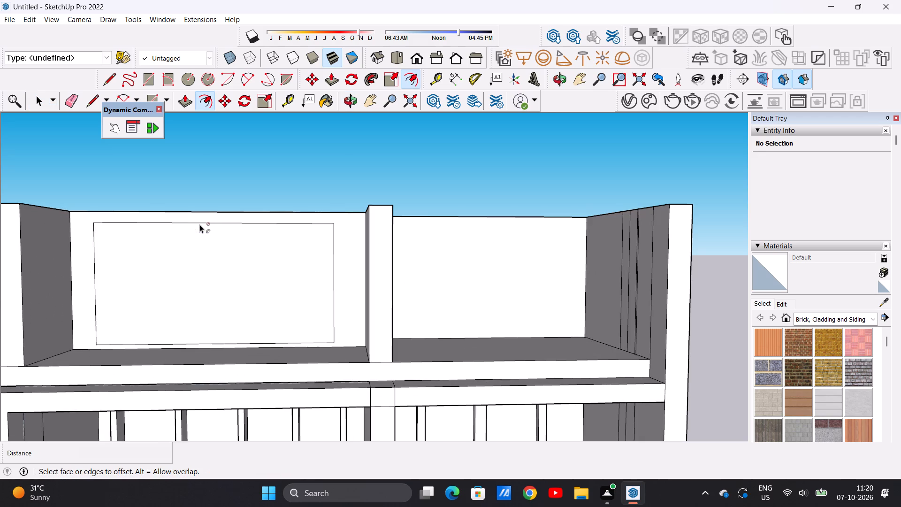
left_click(200, 228)
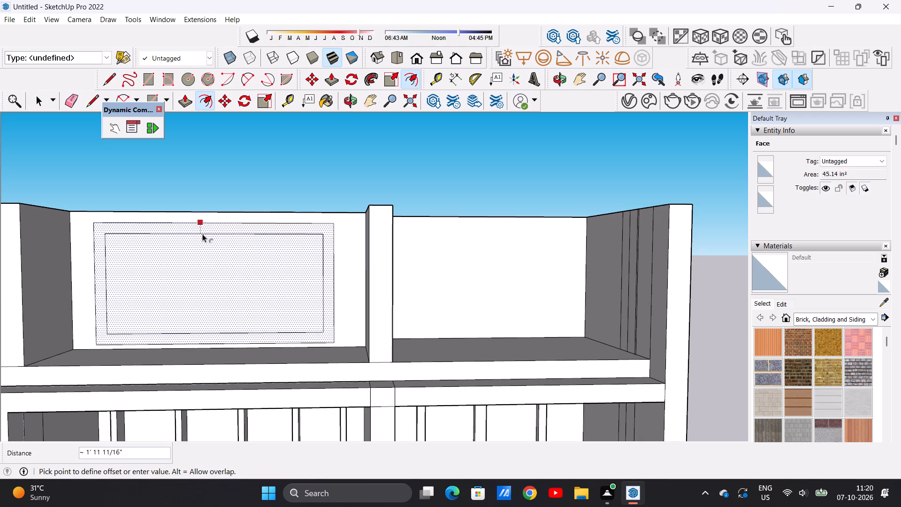
left_click(201, 231)
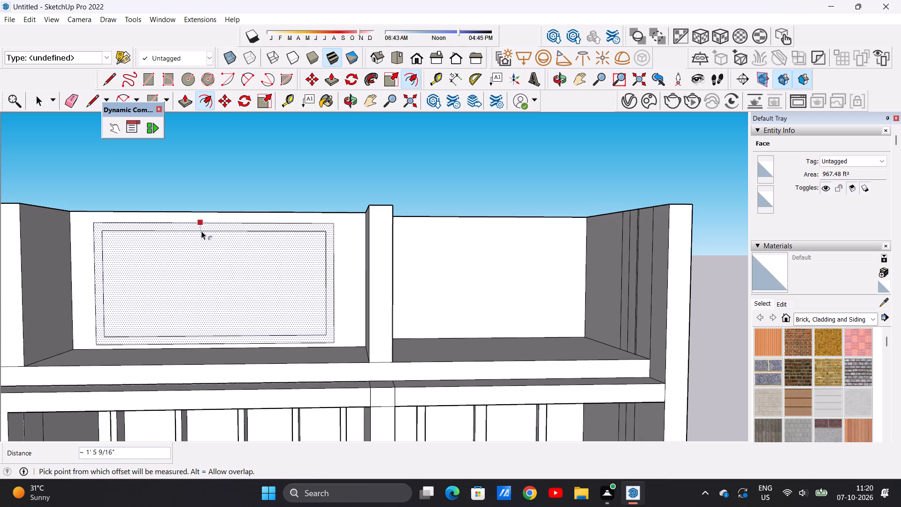
key("space")
Draw two closely spaced vertical lines about 19' 4 1/2" long inside the frame outline, forming the window's first mullion strip.
key("l")
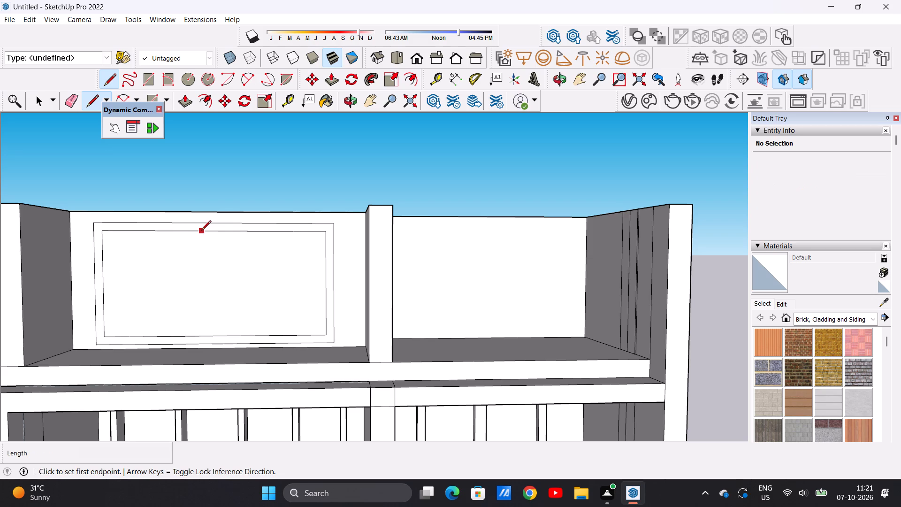
left_click(157, 233)
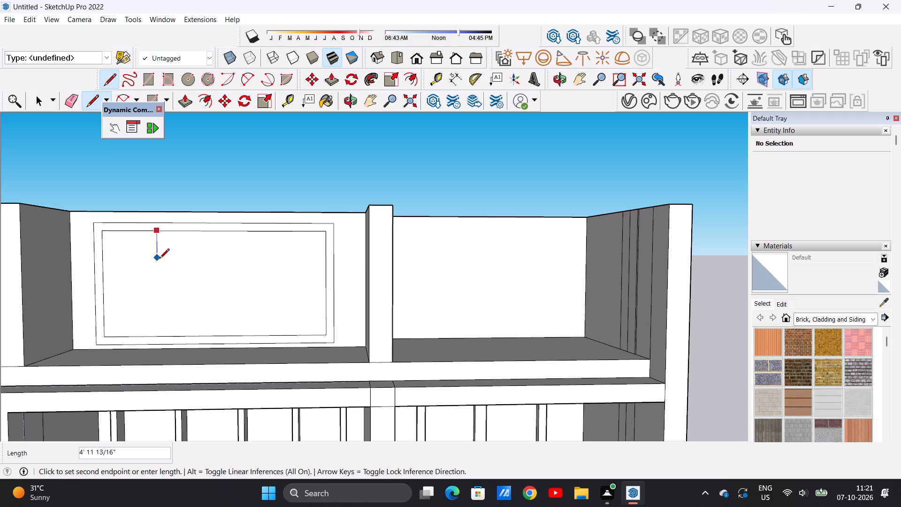
left_click(160, 334)
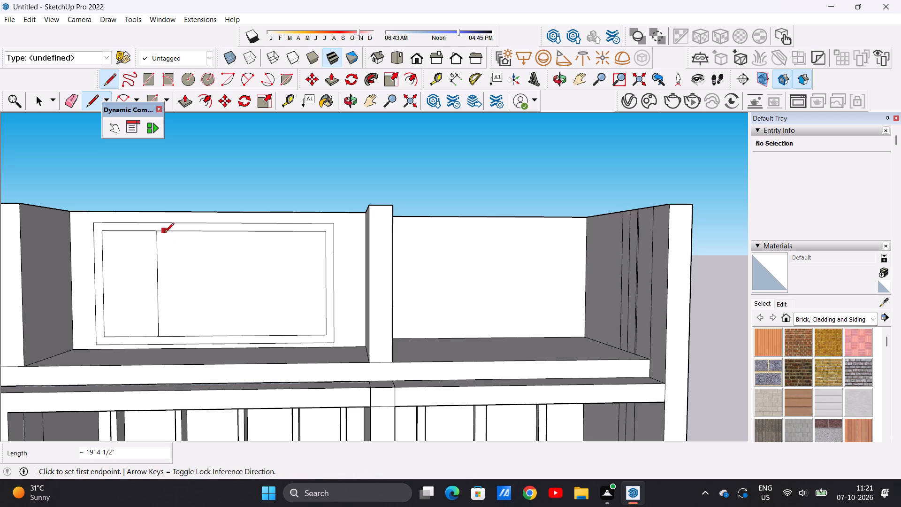
left_click(164, 233)
left_click(167, 334)
key("space")
Copy the mullion strip twice across the middle bay's window, about 11' 1/4" and then 10' 6 1/2" further along.
double_click(162, 312)
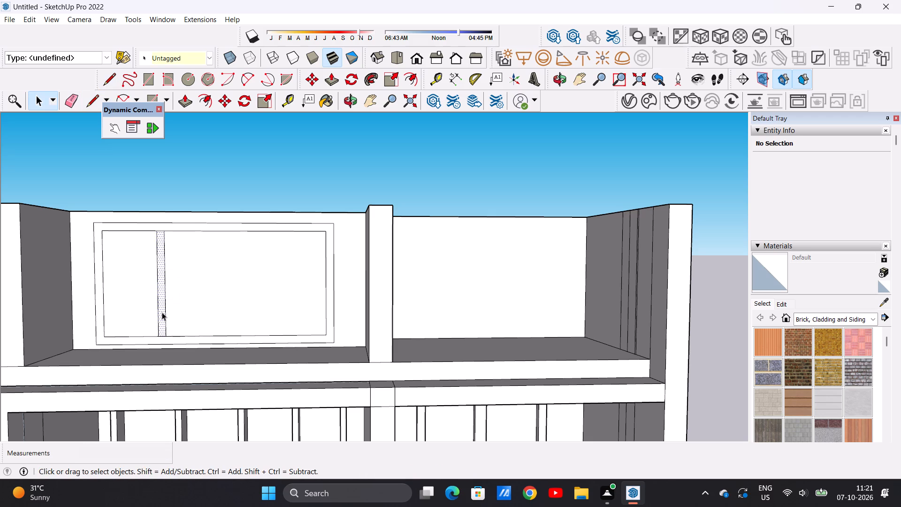
key("m")
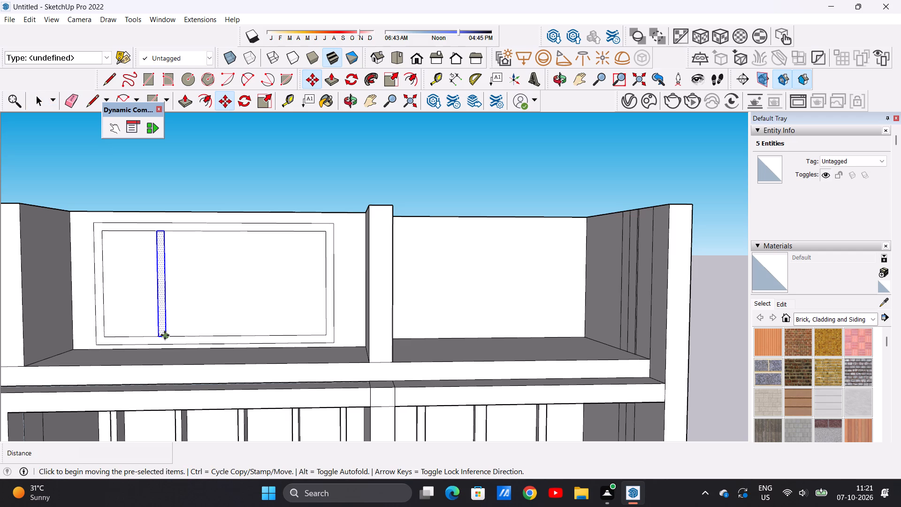
left_click(165, 335)
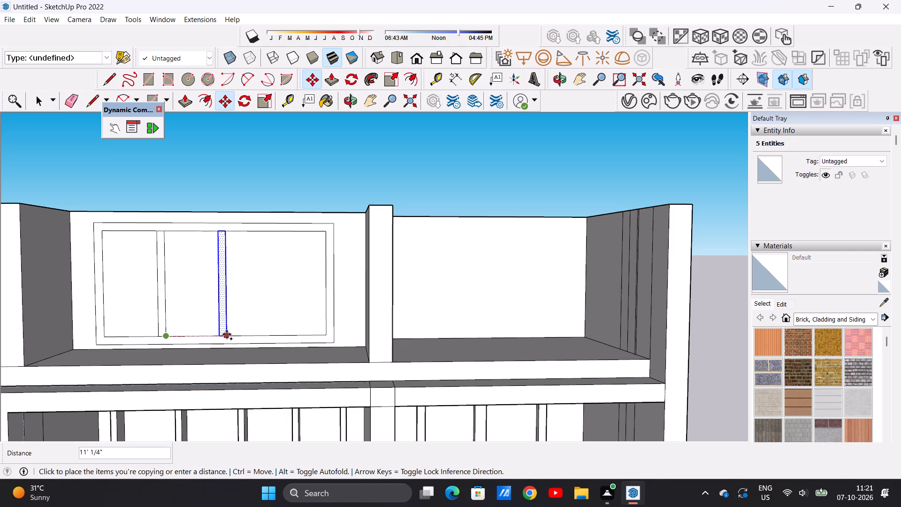
left_click(227, 334)
left_click(227, 334)
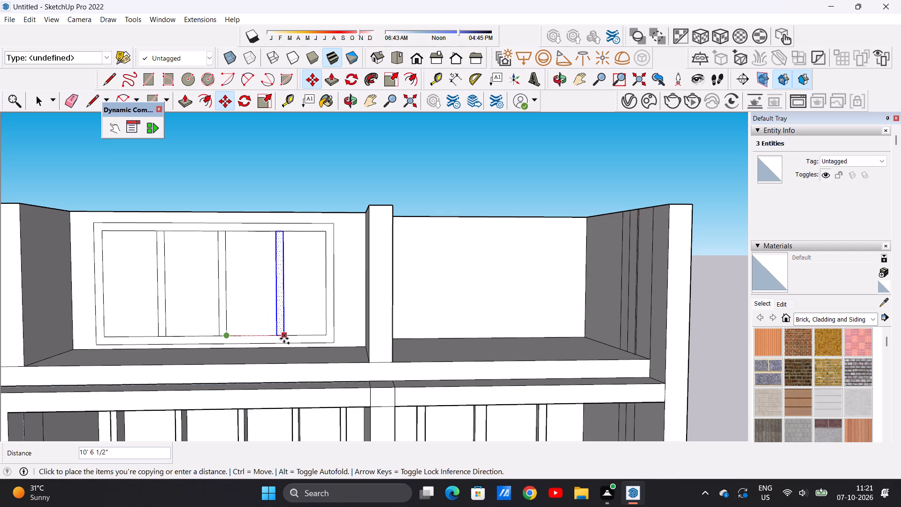
left_click(284, 338)
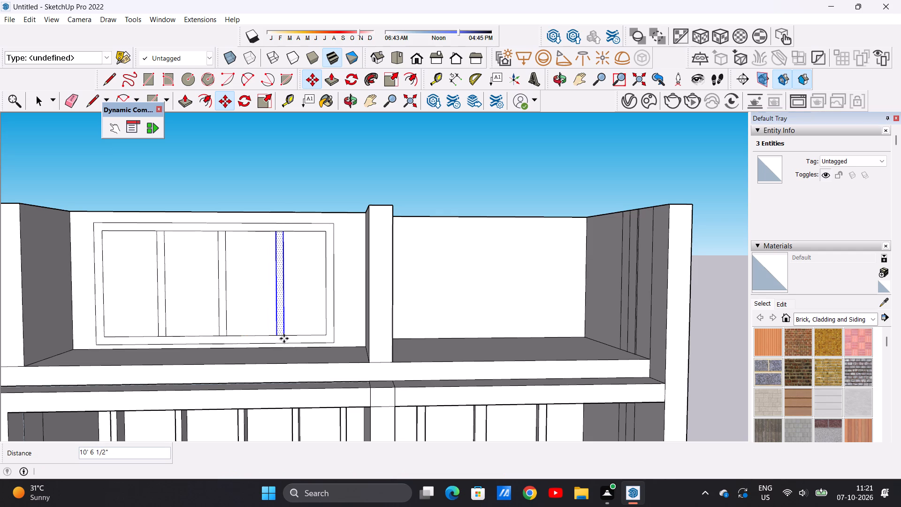
key("space")
left_click(268, 161)
Extrude the outer frame of the middle bay's window about 2' 1 3/8" out from the back wall.
scroll(275, 249, "up", 4)
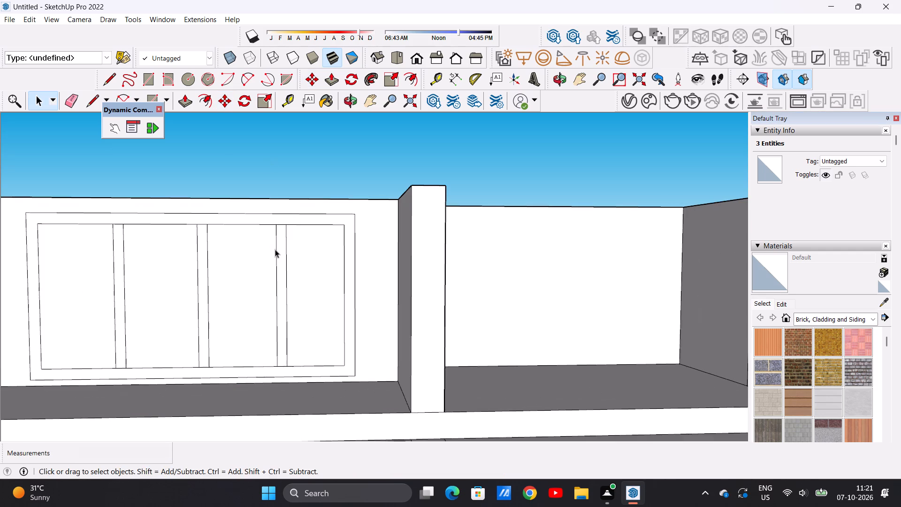
scroll(306, 250, "down", 2)
scroll(291, 329, "up", 8)
scroll(297, 341, "down", 11)
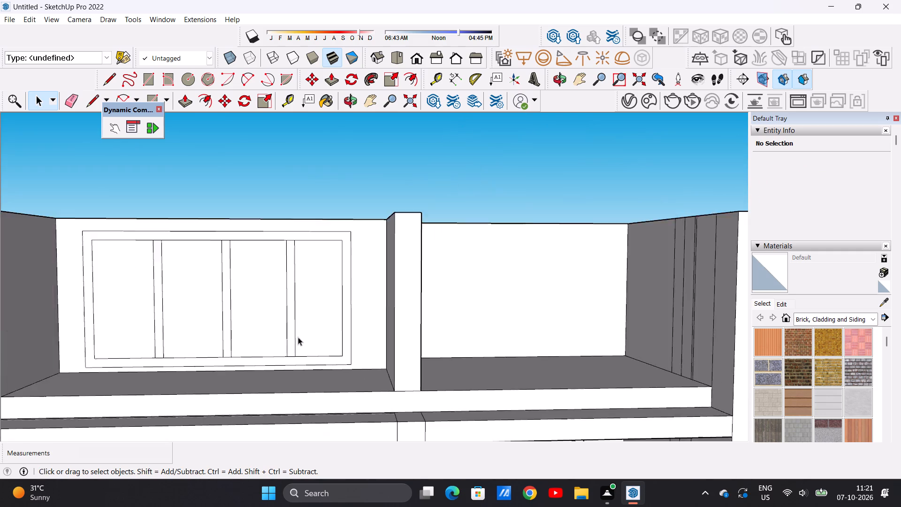
scroll(298, 337, "down", 10)
scroll(319, 298, "up", 8)
middle_click_drag(318, 294, 275, 294)
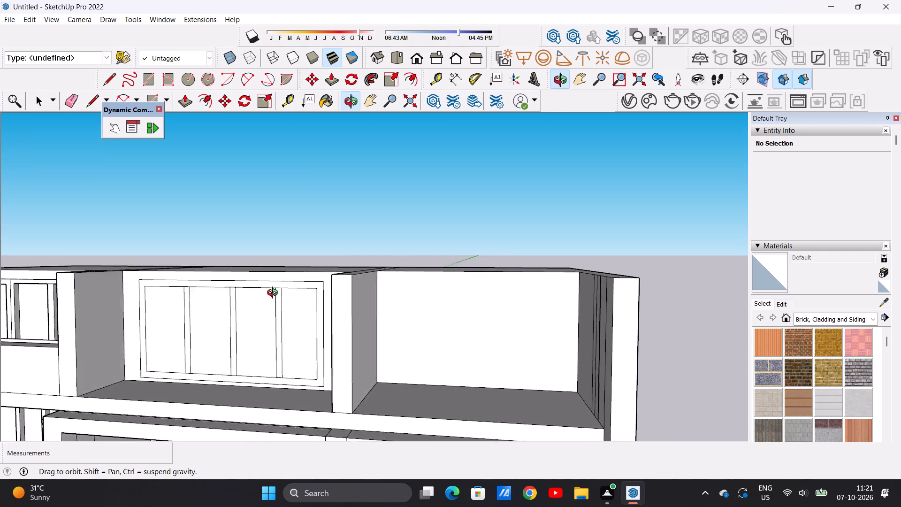
middle_click_drag(275, 294, 292, 291)
scroll(311, 285, "up", 4)
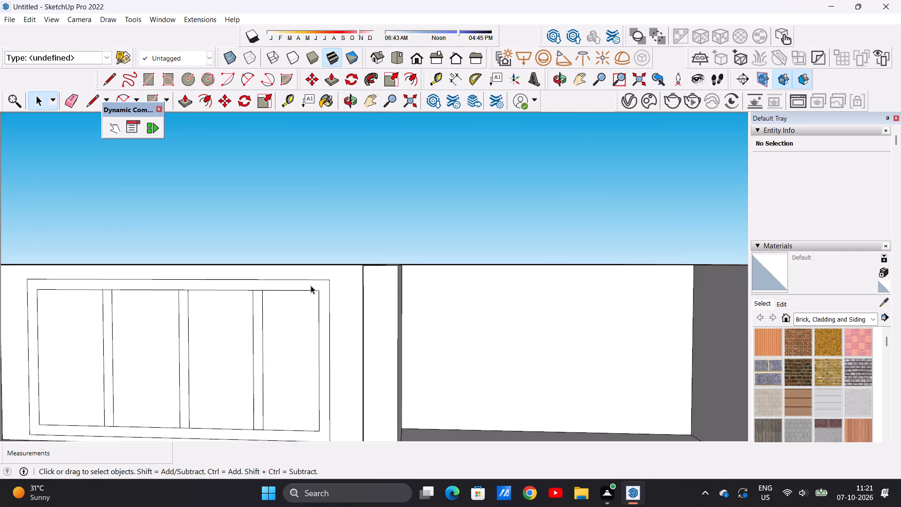
key("p")
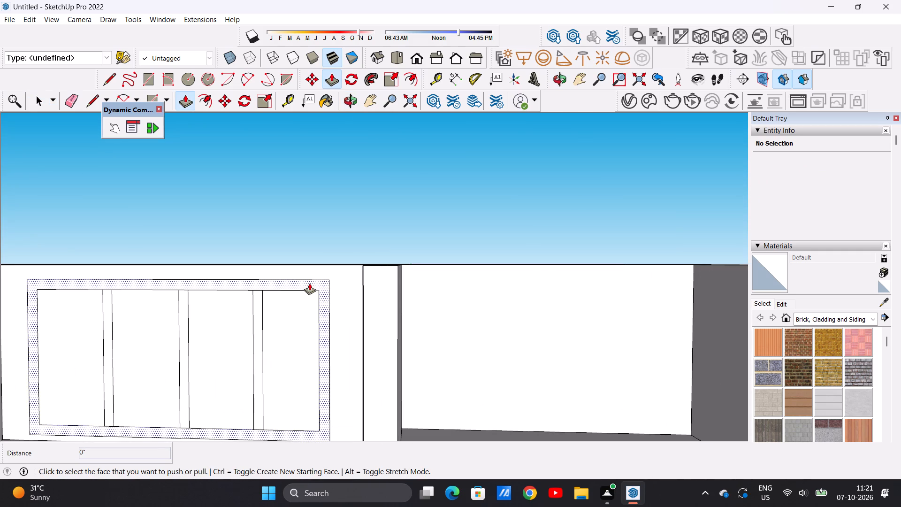
scroll(309, 283, "down", 6)
middle_click_drag(314, 279, 277, 284)
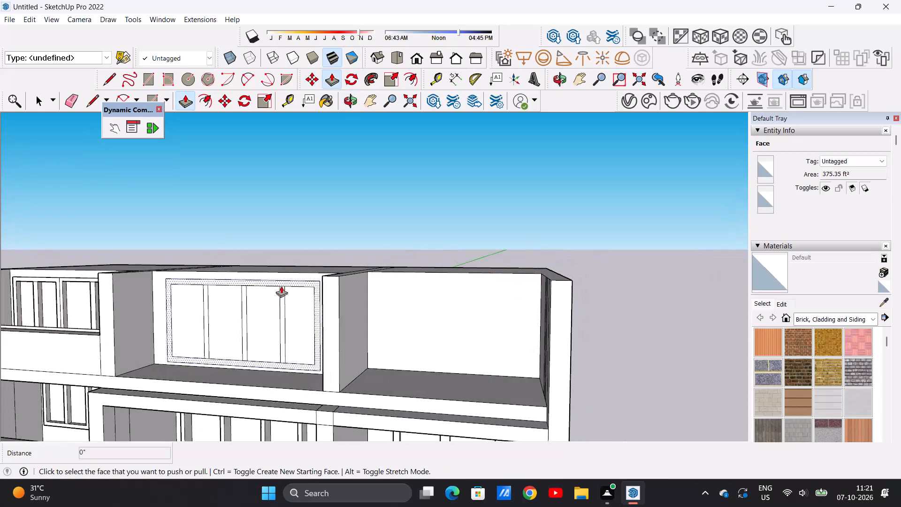
scroll(295, 287, "up", 9)
left_click(329, 286)
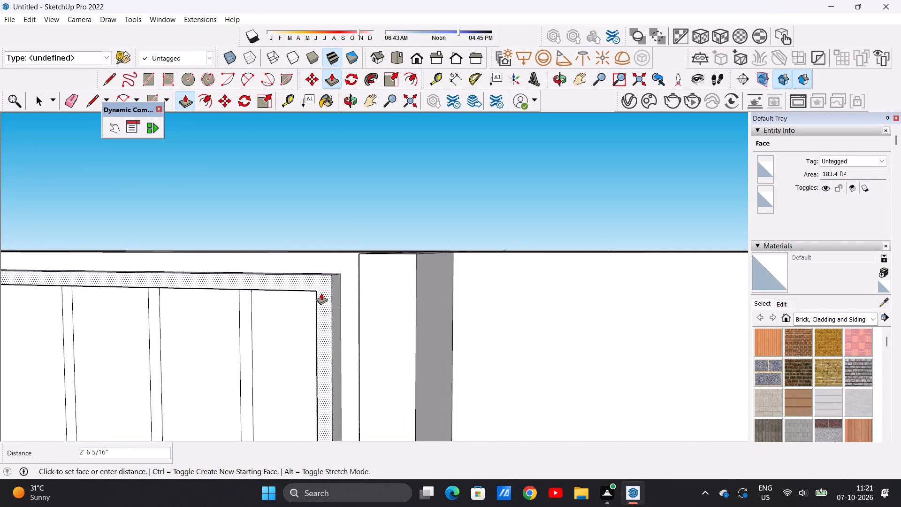
left_click(322, 292)
scroll(322, 292, "down", 6)
middle_click_drag(209, 301, 257, 304)
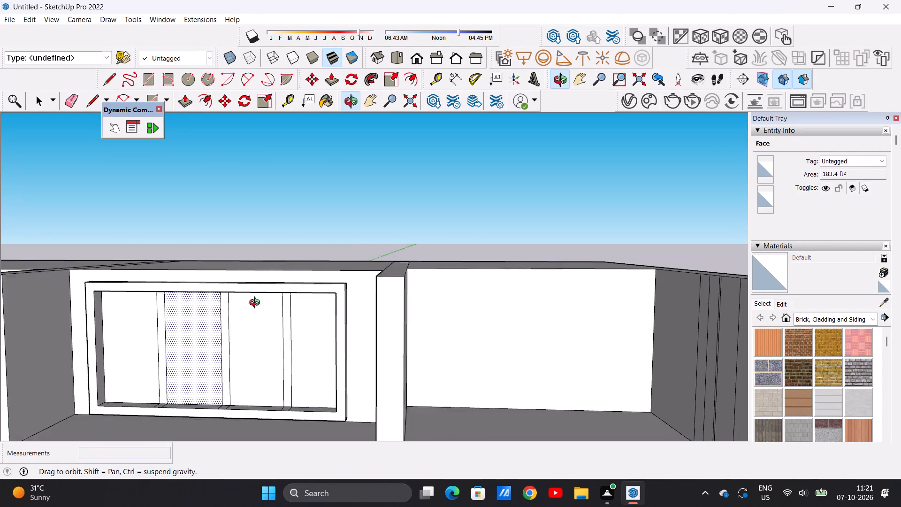
middle_click_drag(257, 304, 379, 294)
scroll(420, 305, "up", 7)
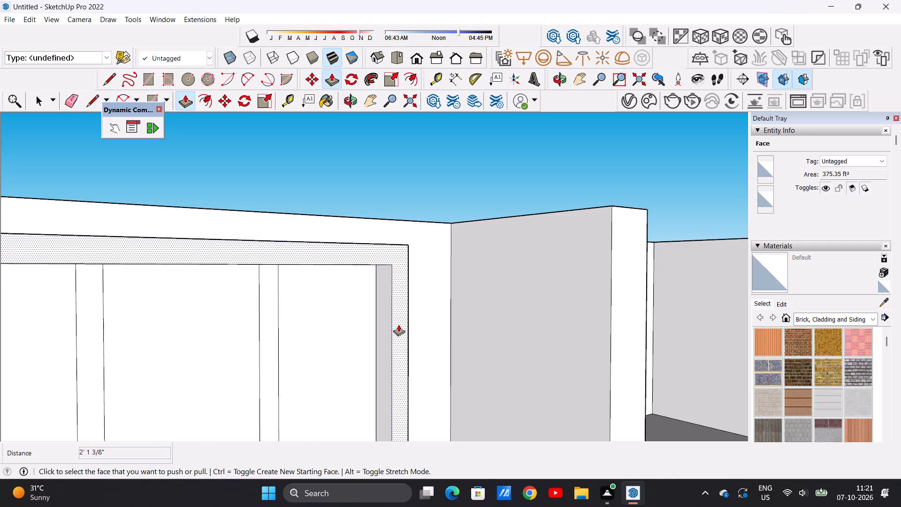
Push the outer frame of the middle bay's window back about 4 3/4" toward the wall.
left_click(400, 326)
left_click(397, 323)
scroll(397, 323, "down", 3)
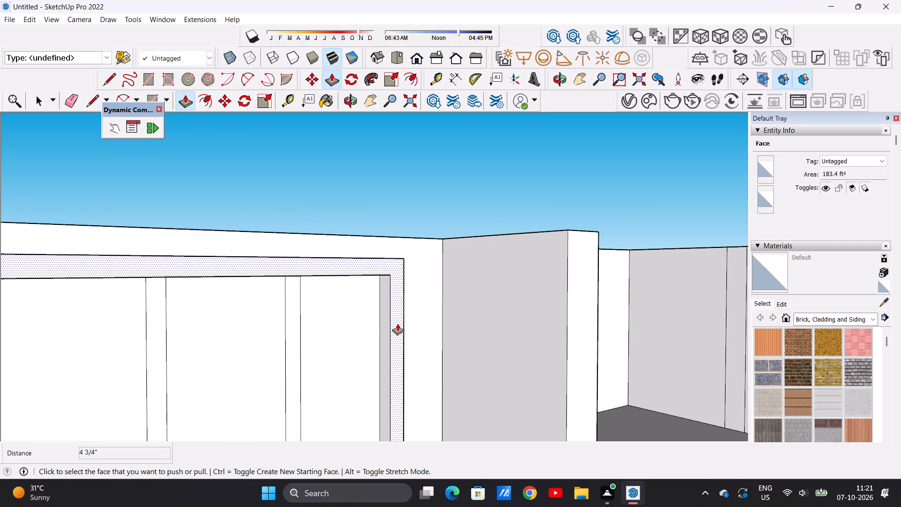
Extrude the three mullion strips of the middle bay's window 1' 8 5/8" out, flush with the frame.
scroll(320, 243, "down", 11)
middle_click_drag(313, 302, 362, 322)
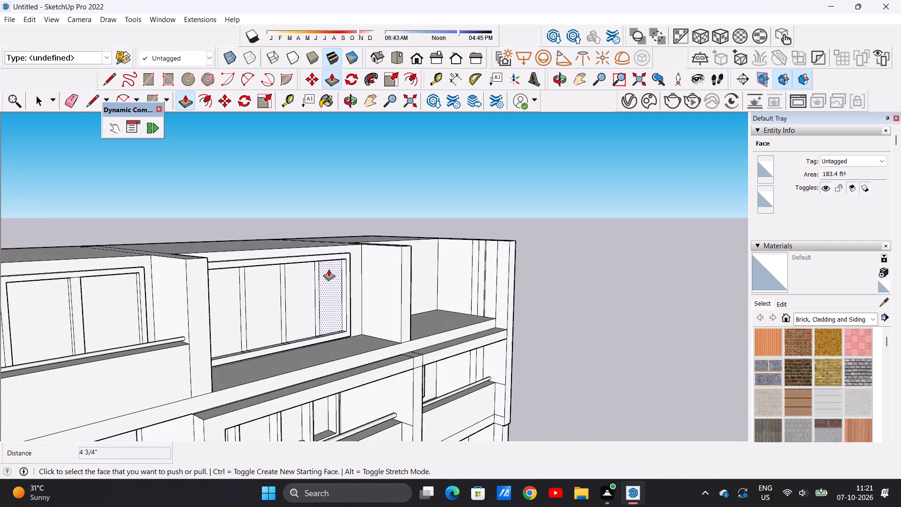
scroll(328, 269, "up", 10)
left_click(311, 279)
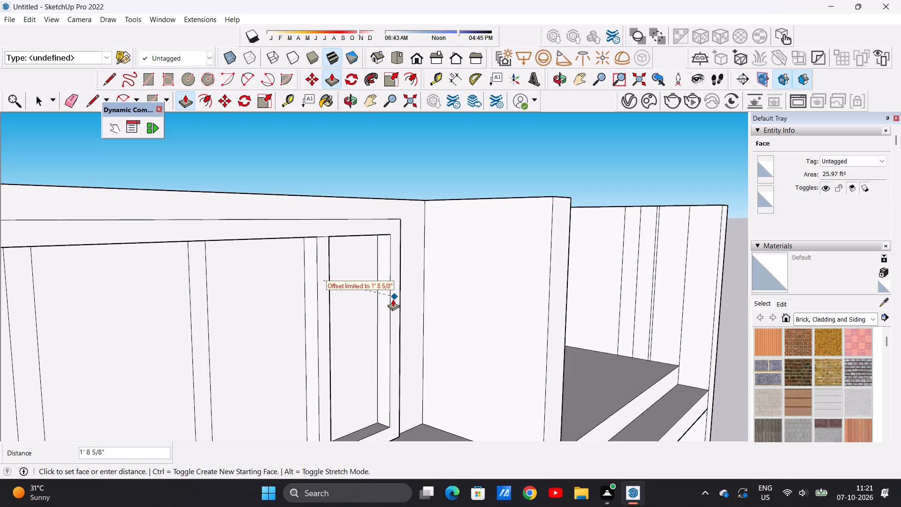
left_click(391, 300)
scroll(374, 233, "down", 8)
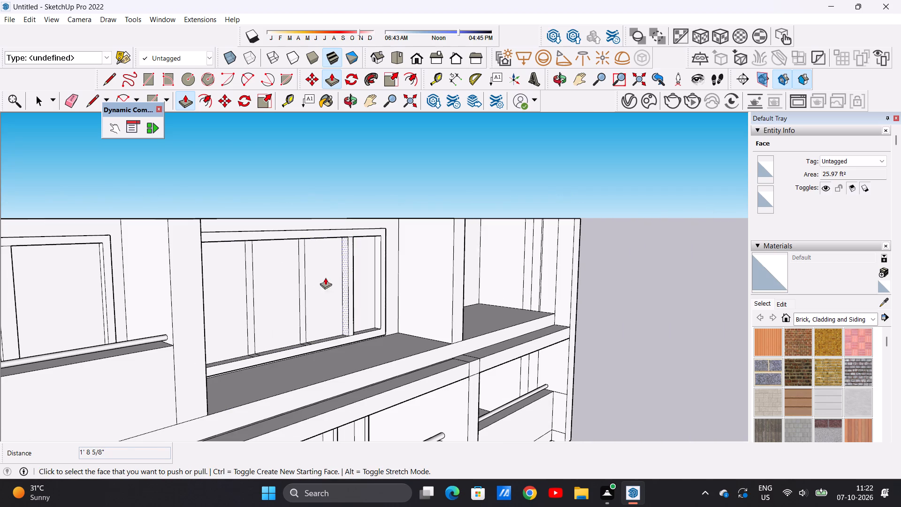
scroll(400, 0, "up", 6)
scroll(346, 210, "down", 3)
scroll(374, 239, "up", 6)
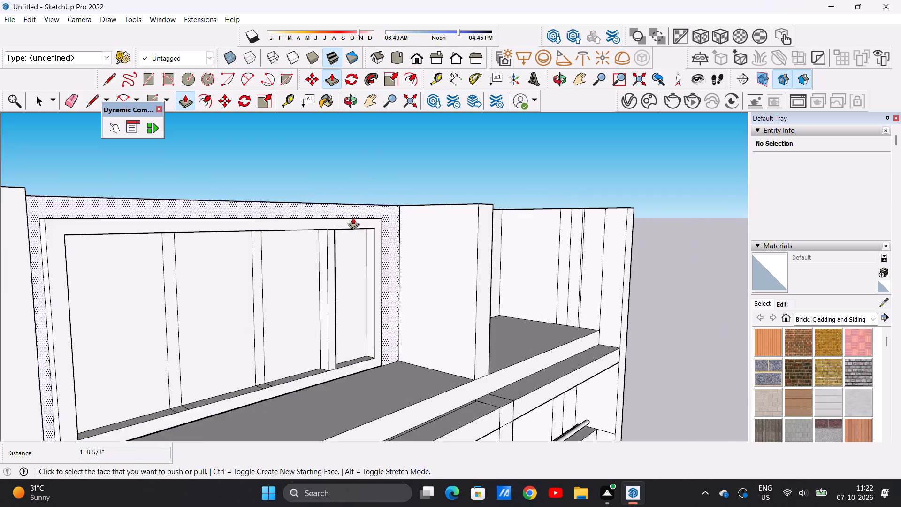
scroll(353, 217, "up", 5)
left_click(175, 294)
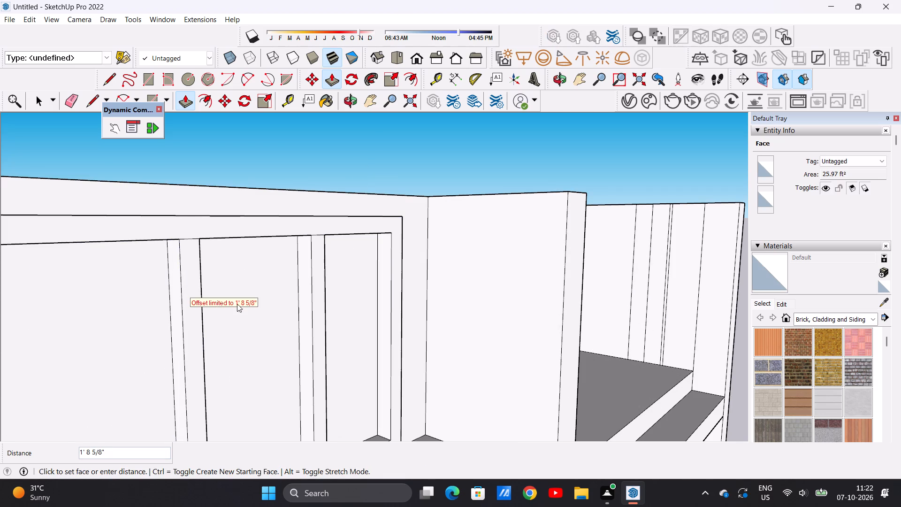
left_click(316, 294)
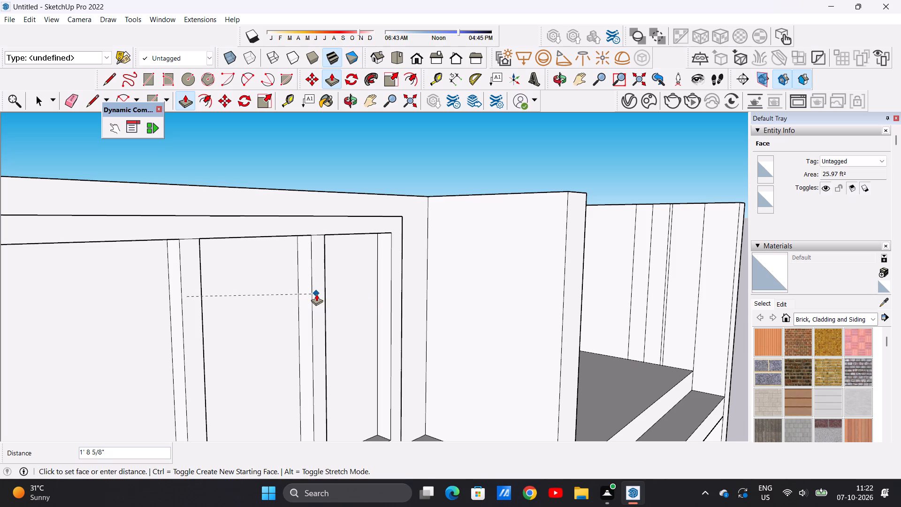
scroll(316, 294, "down", 12)
scroll(229, 292, "up", 10)
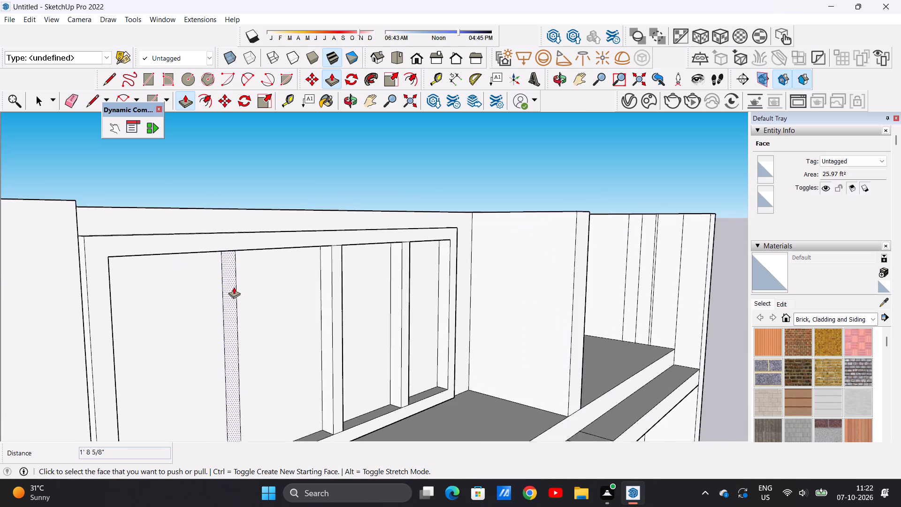
left_click(229, 287)
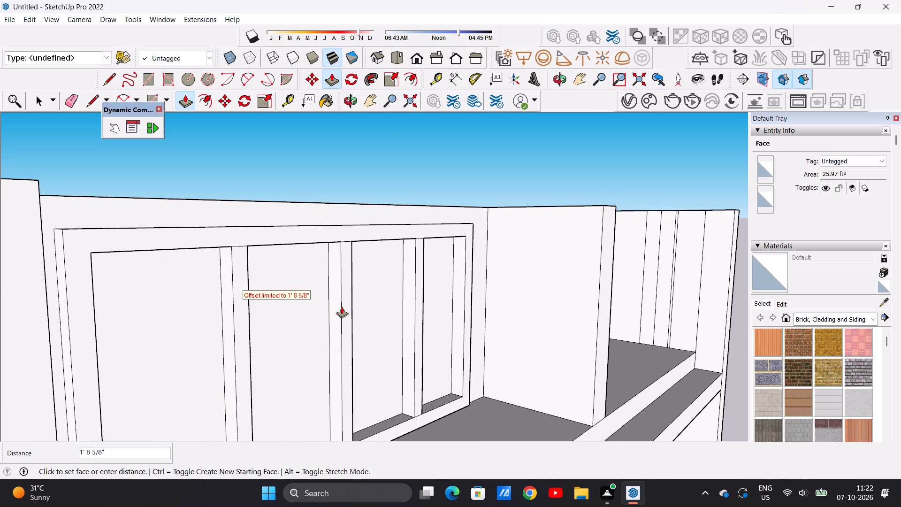
left_click(343, 300)
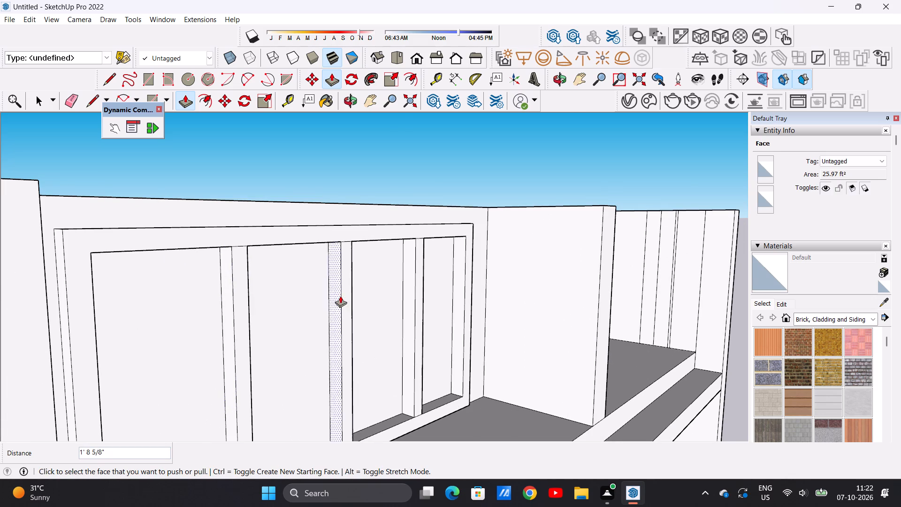
scroll(340, 296, "down", 11)
middle_click_drag(314, 291, 204, 284)
scroll(203, 284, "up", 1)
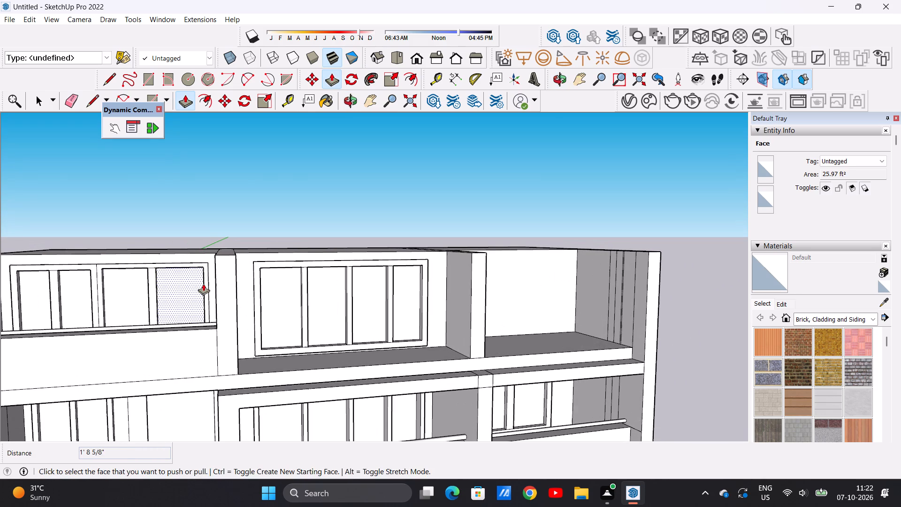
key("space")
Draw a line about 53' 5 5/8" long across the middle bay's balcony floor, parallel and close to its front edge.
scroll(357, 200, "down", 13)
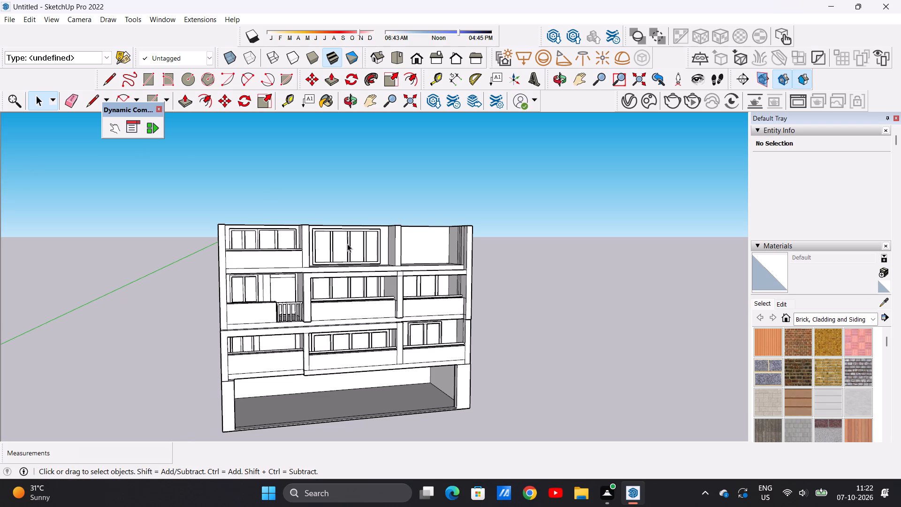
scroll(409, 207, "down", 10)
scroll(407, 223, "up", 6)
middle_click_drag(392, 216, 270, 253)
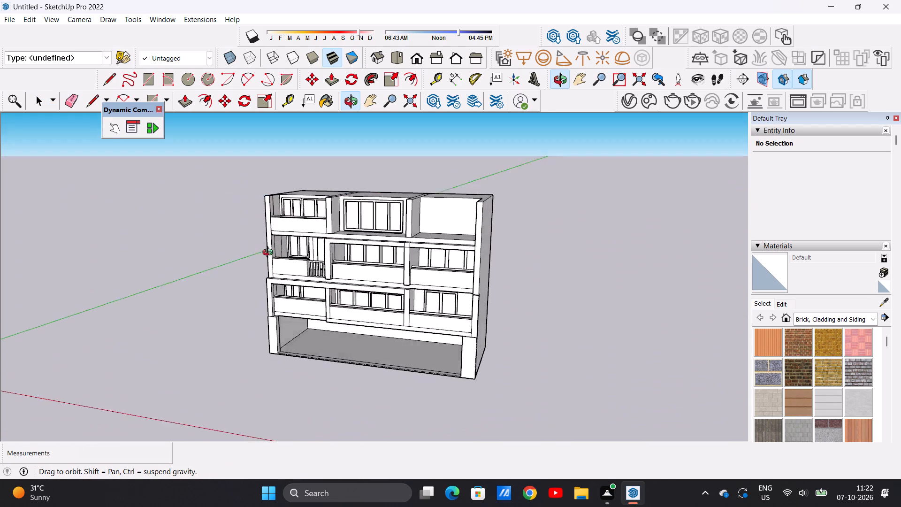
middle_click_drag(270, 253, 349, 345)
scroll(377, 239, "up", 7)
middle_click_drag(375, 246, 373, 277)
scroll(408, 249, "up", 6)
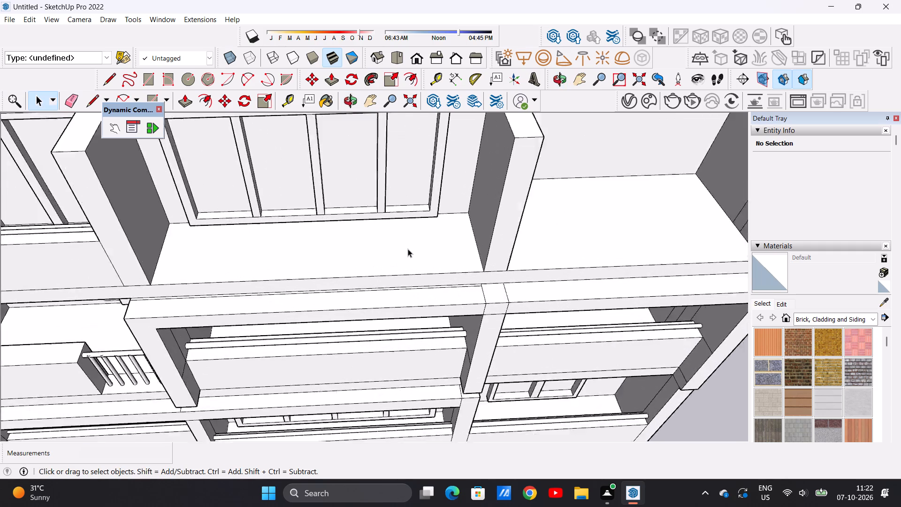
scroll(408, 249, "up", 4)
key("l")
scroll(378, 274, "down", 4)
scroll(179, 273, "up", 3)
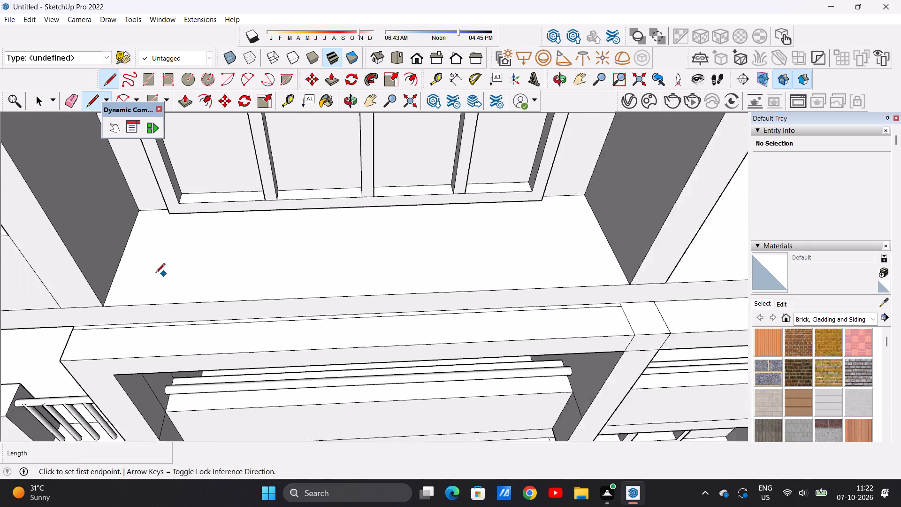
scroll(155, 274, "up", 4)
left_click(101, 282)
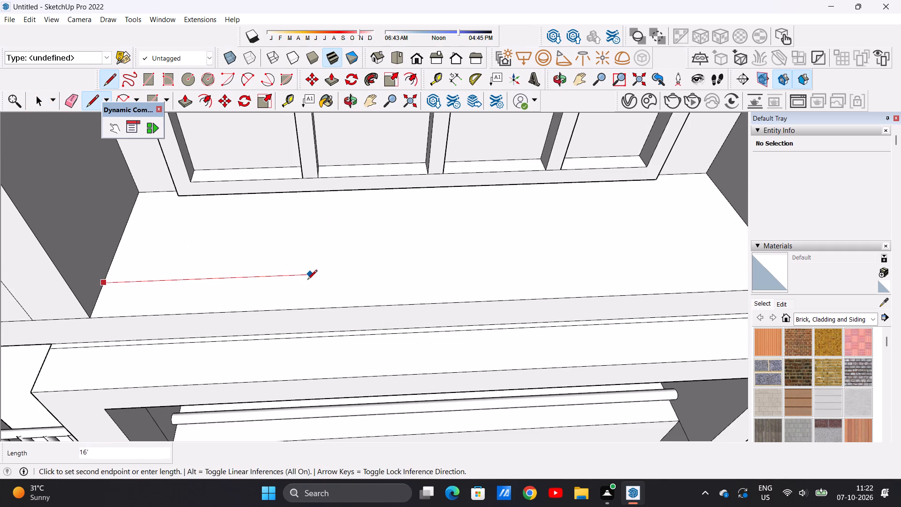
scroll(304, 283, "down", 5)
left_click(603, 263)
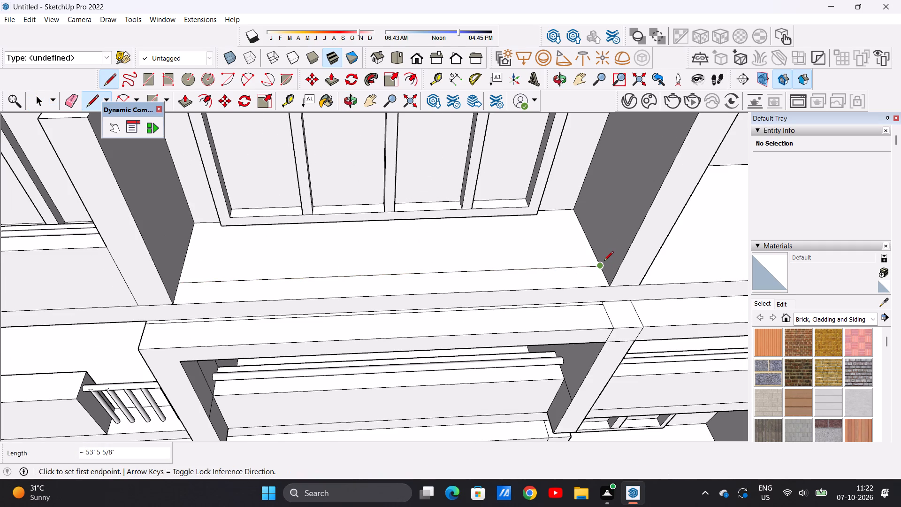
left_click(604, 261)
key("space")
Extrude the narrow front strip of the middle bay's balcony floor up about 8' 11 5/8" to form the parapet.
scroll(506, 250, "down", 4)
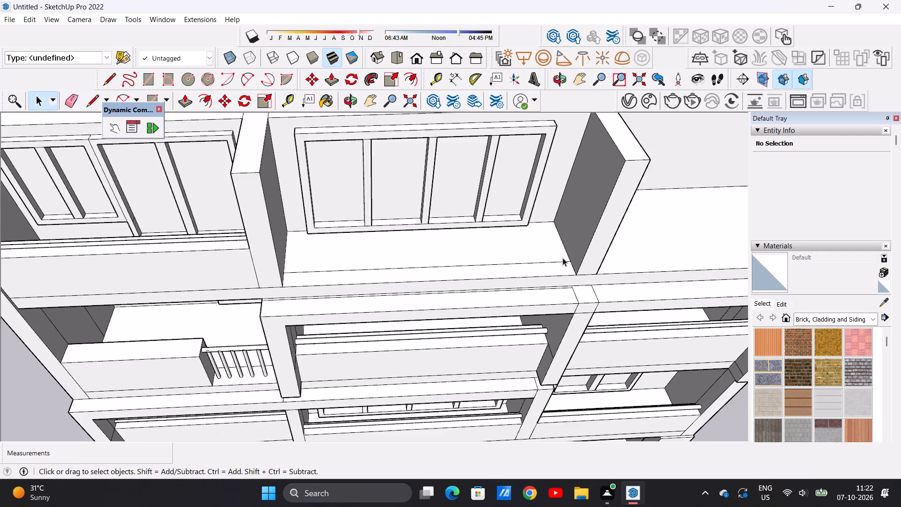
scroll(572, 258, "up", 4)
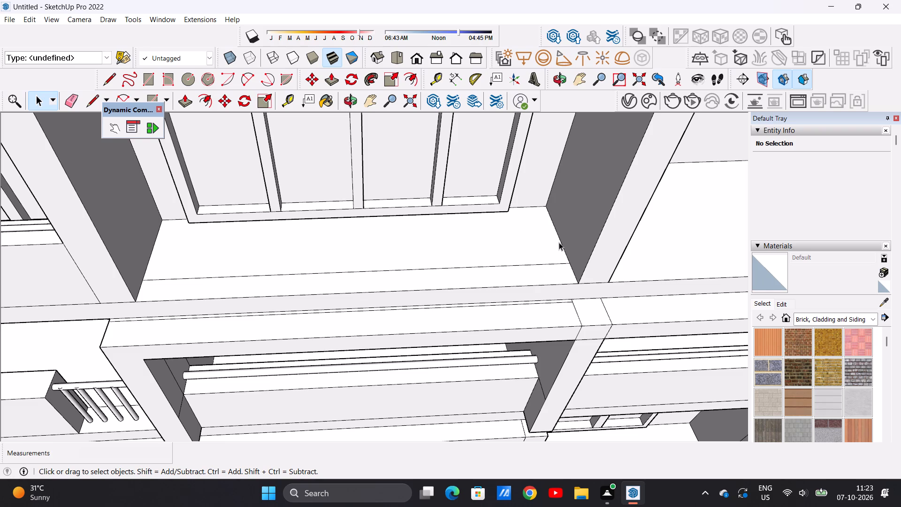
scroll(491, 304, "down", 10)
middle_click_drag(493, 350, 482, 242)
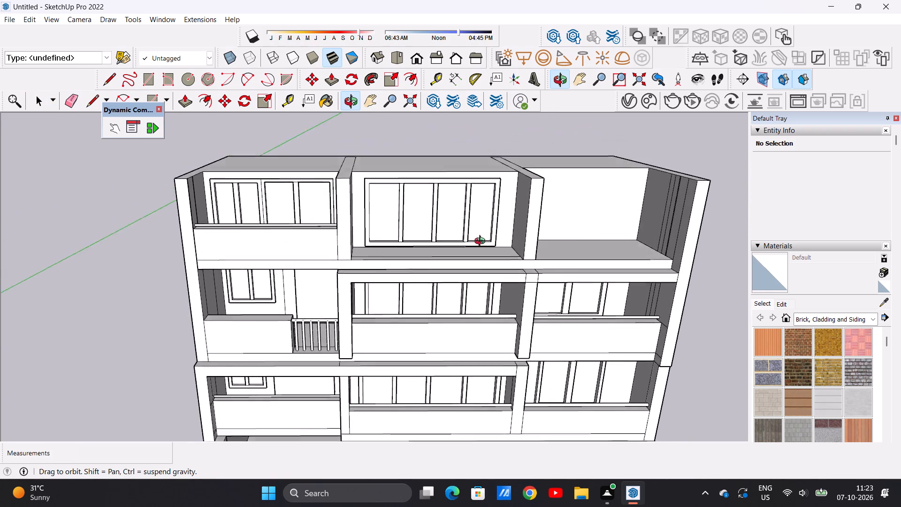
middle_click_drag(482, 242, 482, 211)
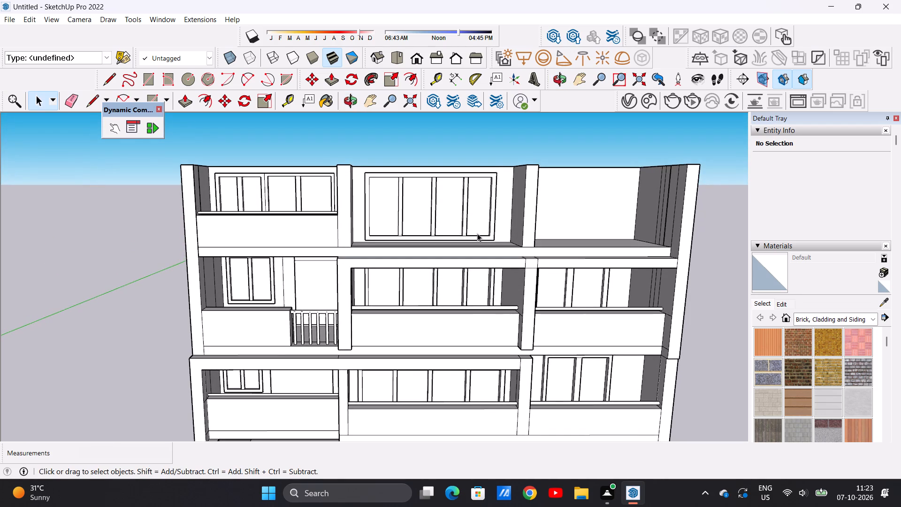
middle_click_drag(477, 234, 477, 308)
scroll(529, 253, "up", 4)
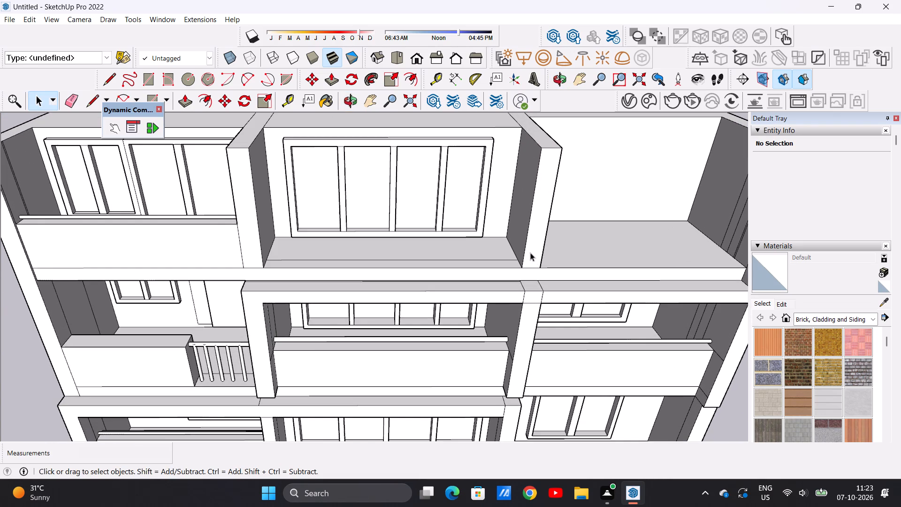
key("p")
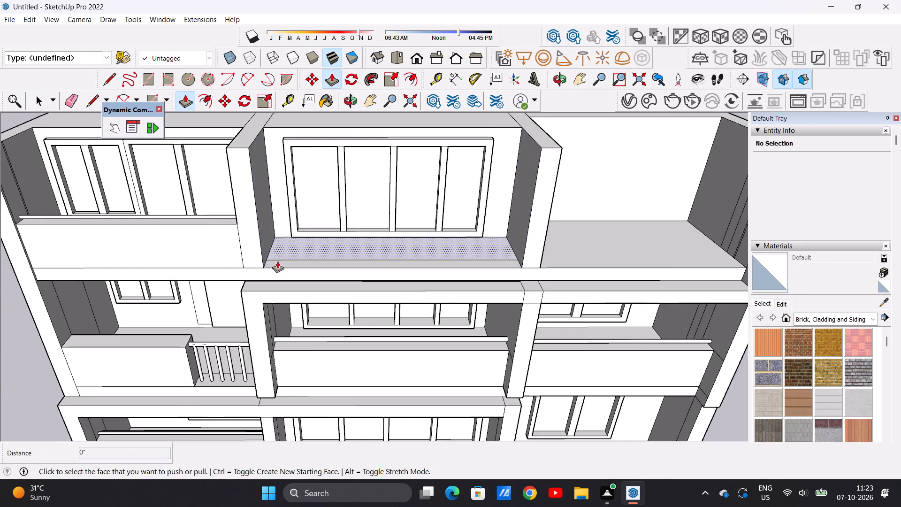
scroll(277, 261, "up", 11)
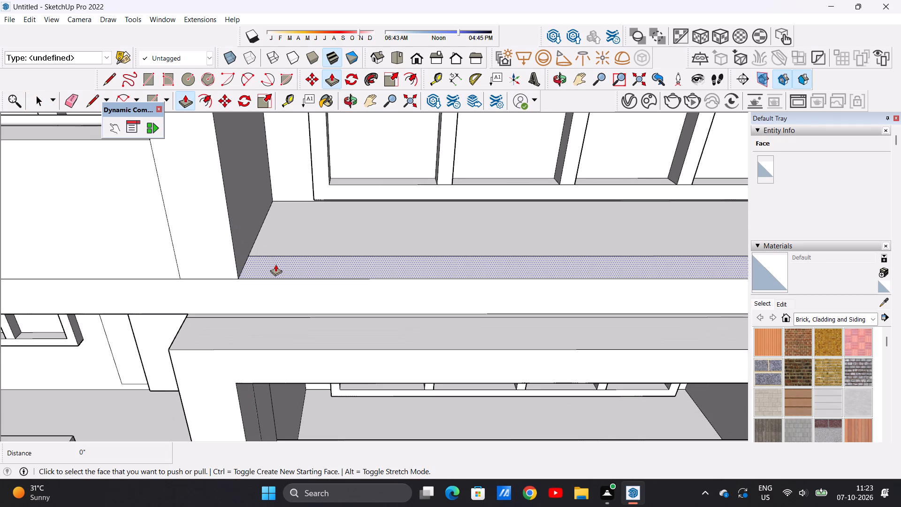
left_click(275, 264)
scroll(267, 236, "down", 7)
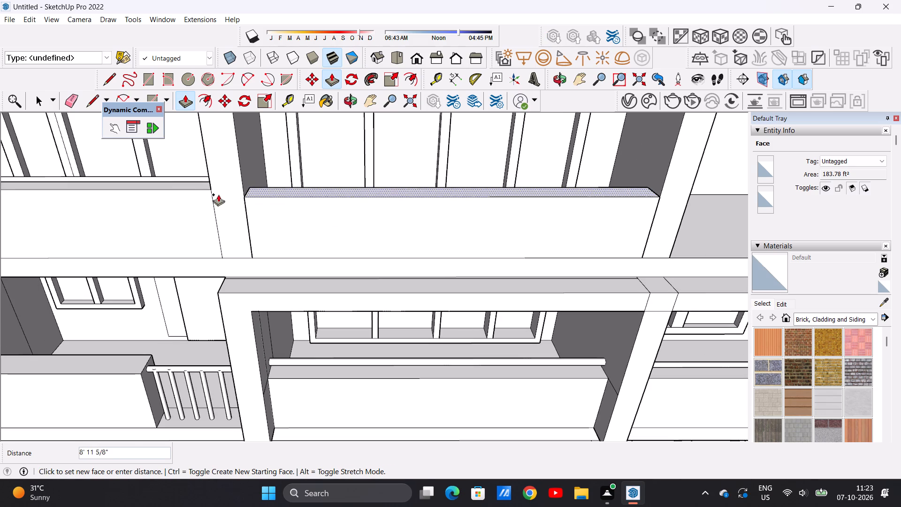
left_click(212, 192)
key("space")
Draw a circle of about 6 9/16" radius on the middle bay's side wall, just above the parapet's end.
scroll(310, 287, "down", 12)
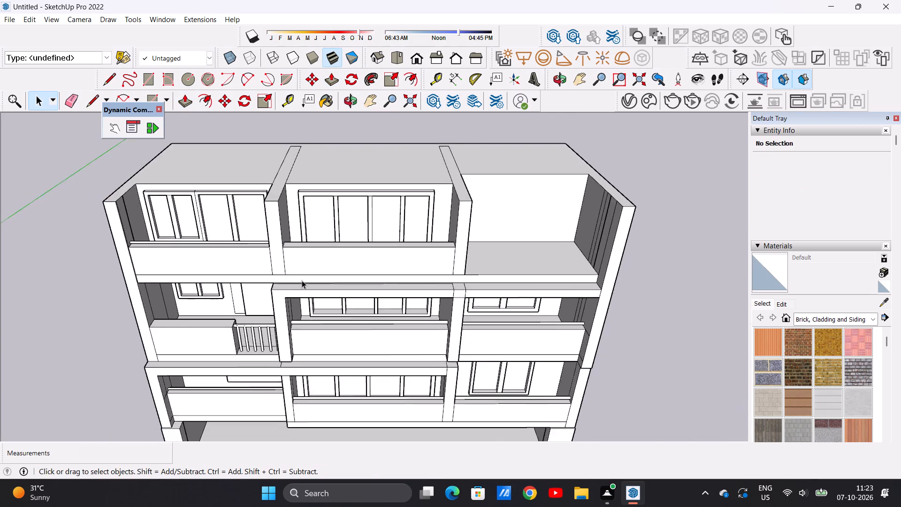
middle_click_drag(302, 280, 472, 195)
scroll(444, 217, "up", 6)
middle_click_drag(434, 223, 416, 267)
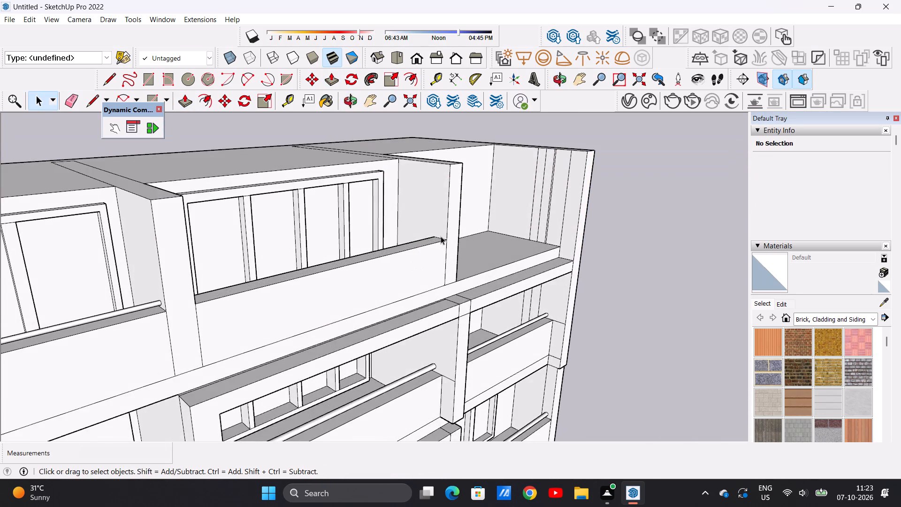
scroll(441, 236, "up", 12)
key("c")
scroll(442, 252, "up", 5)
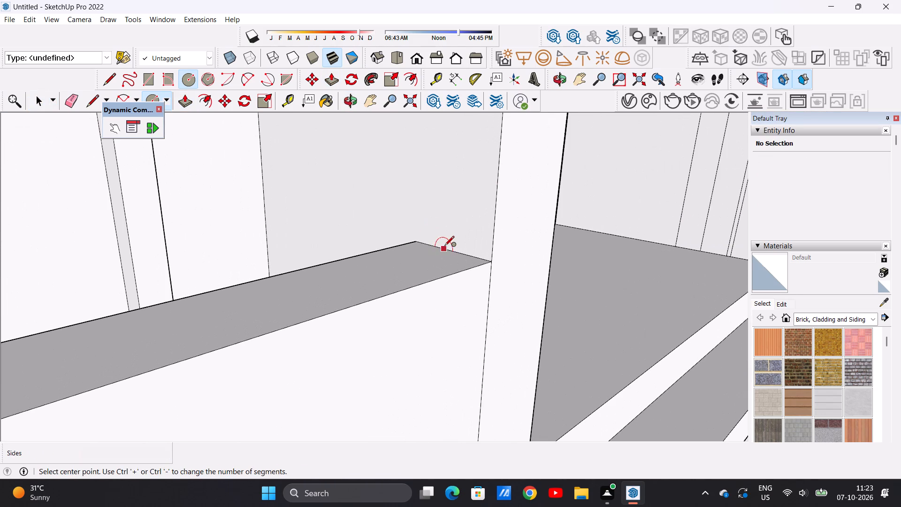
left_click(457, 219)
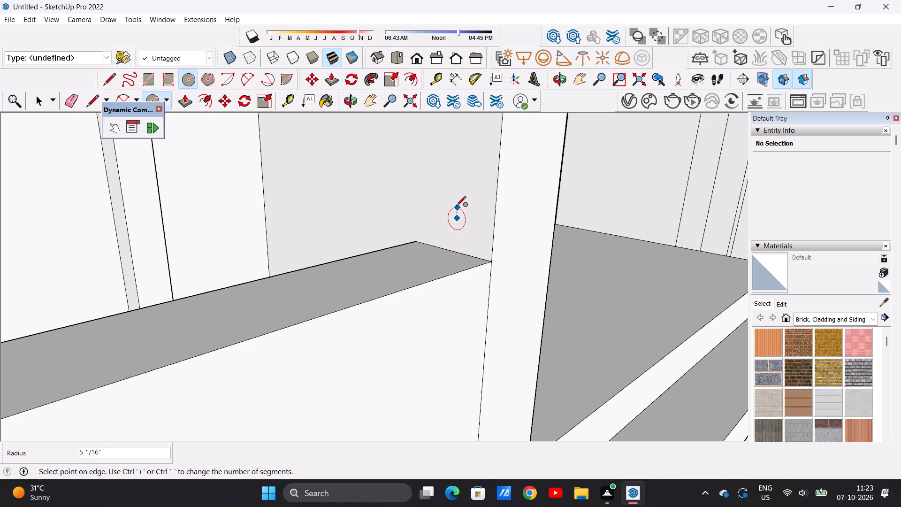
left_click(457, 203)
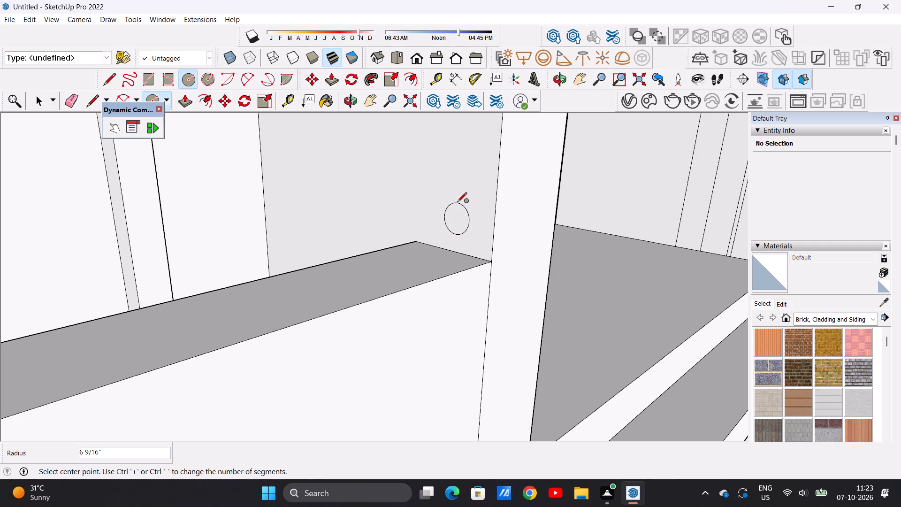
key("space")
Extrude the circle about 53' 5 5/8" across to the opposite side wall to form the middle bay's handrail.
type("P")
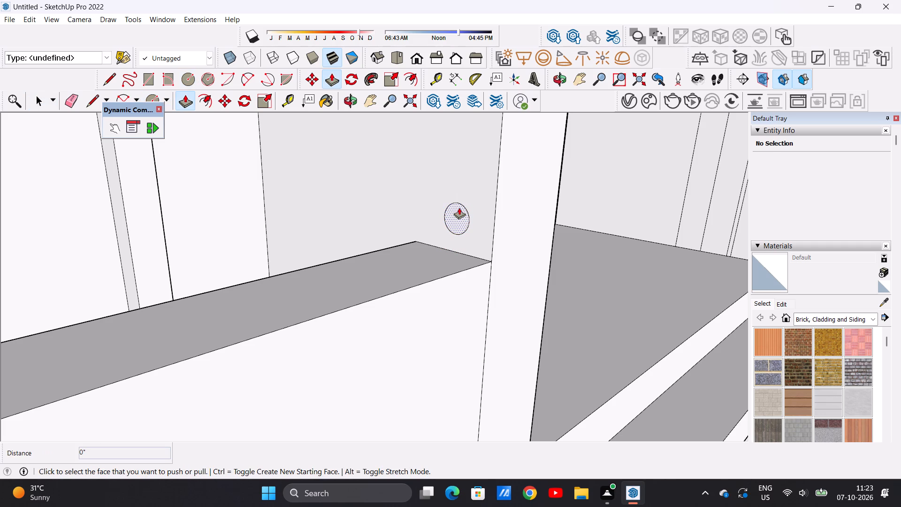
left_click(459, 209)
scroll(383, 231, "down", 11)
scroll(253, 230, "down", 2)
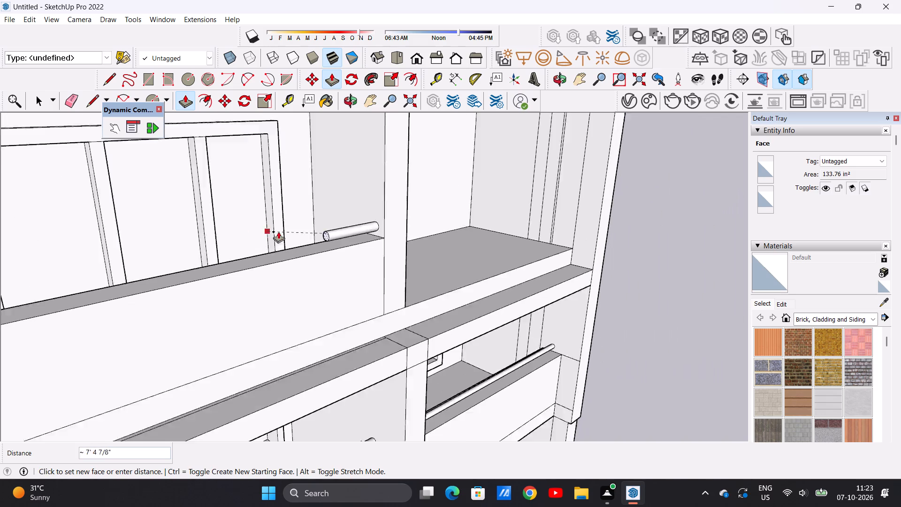
scroll(278, 231, "down", 11)
middle_click_drag(191, 238, 119, 238)
scroll(151, 223, "up", 6)
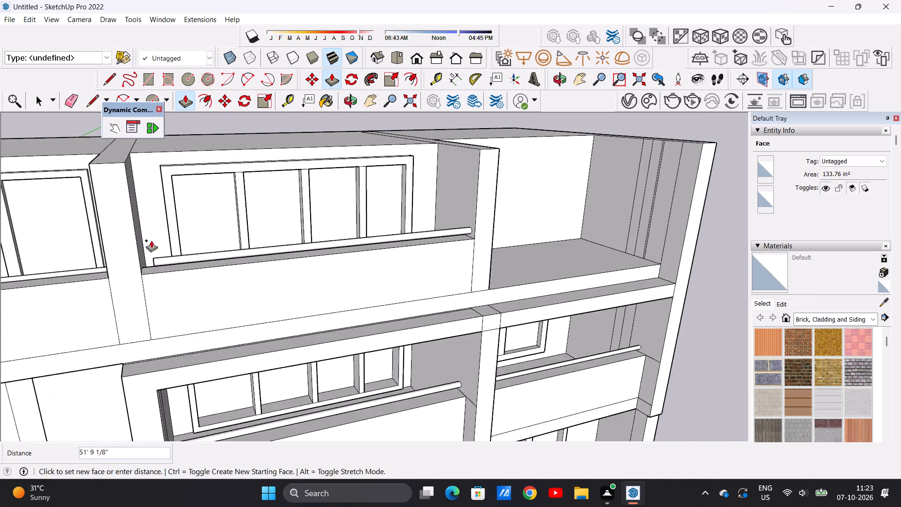
scroll(151, 240, "up", 6)
middle_click_drag(150, 244, 121, 231)
scroll(128, 238, "up", 7)
left_click(108, 222)
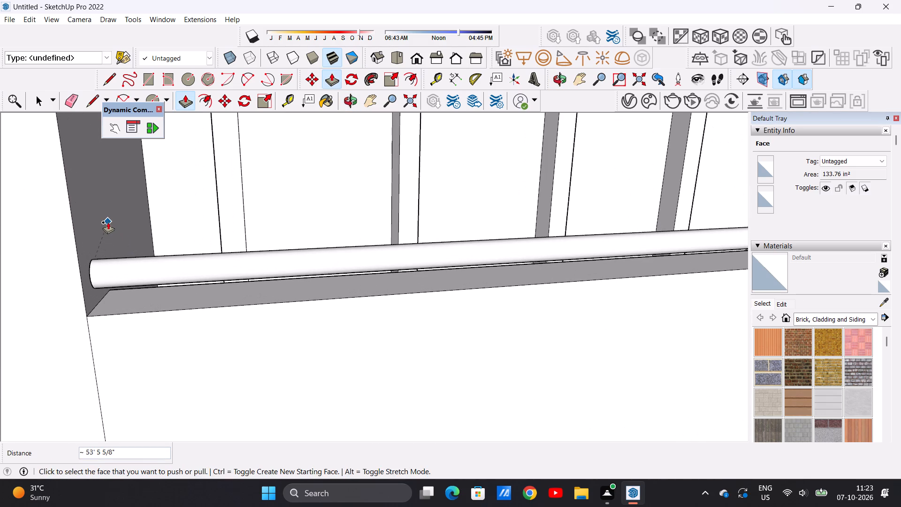
key("space")
scroll(233, 296, "down", 14)
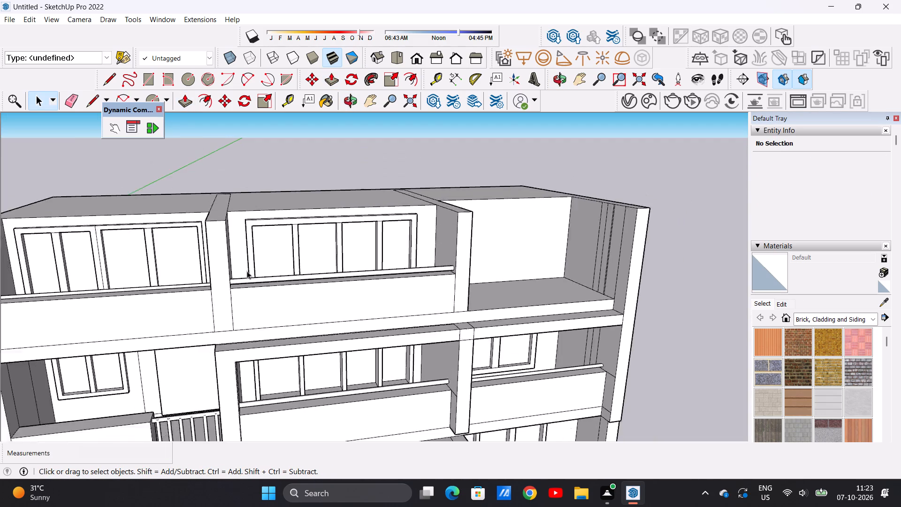
Pull the last top-storey bay's back wall forward about 3' 9 7/8".
scroll(247, 271, "down", 13)
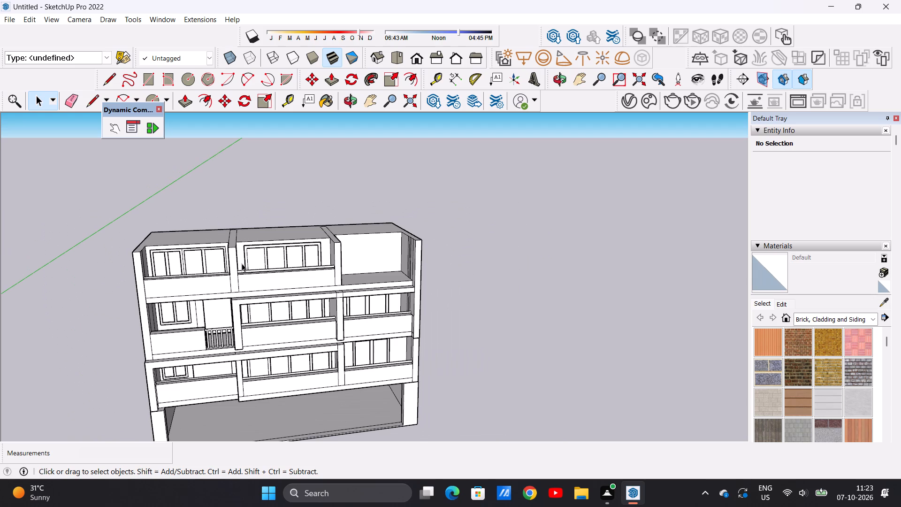
scroll(264, 276, "down", 17)
scroll(299, 277, "up", 11)
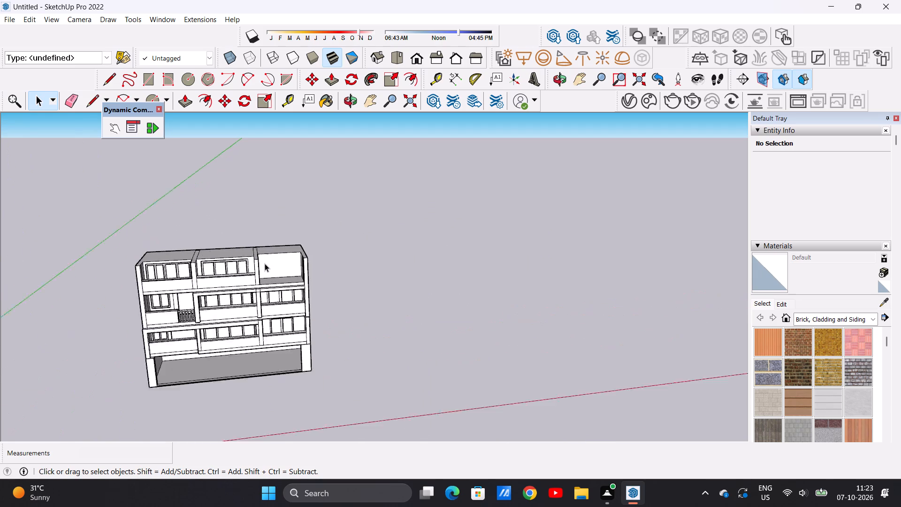
scroll(265, 263, "up", 6)
middle_click_drag(286, 275, 249, 255)
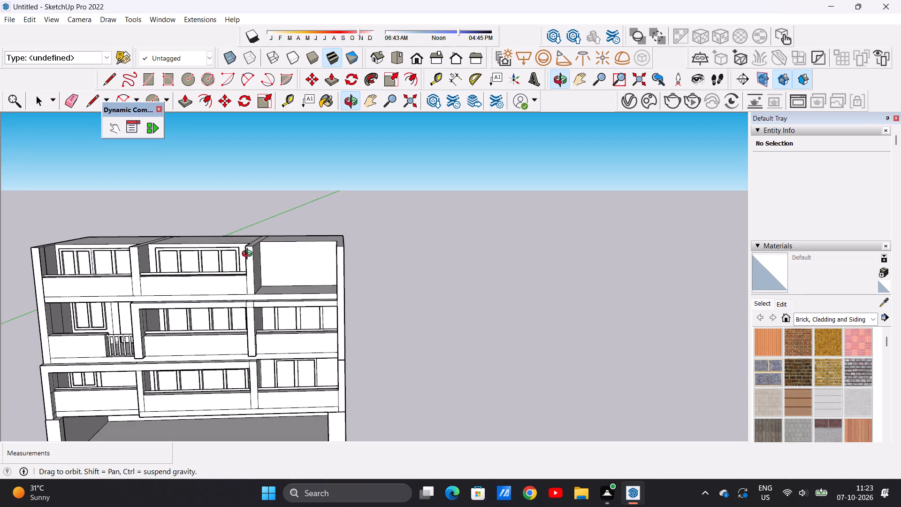
middle_click_drag(249, 255, 262, 253)
scroll(281, 257, "up", 9)
middle_click_drag(287, 277, 287, 276)
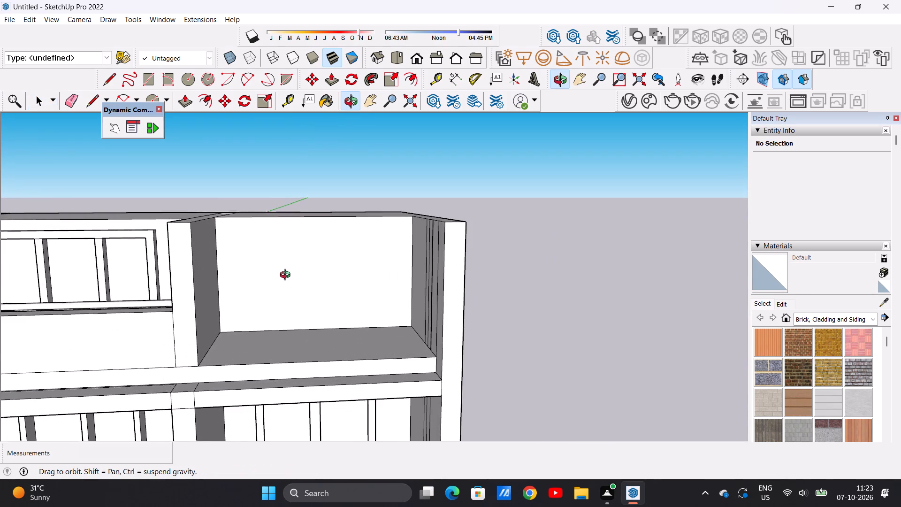
middle_click_drag(287, 276, 286, 261)
scroll(286, 261, "up", 6)
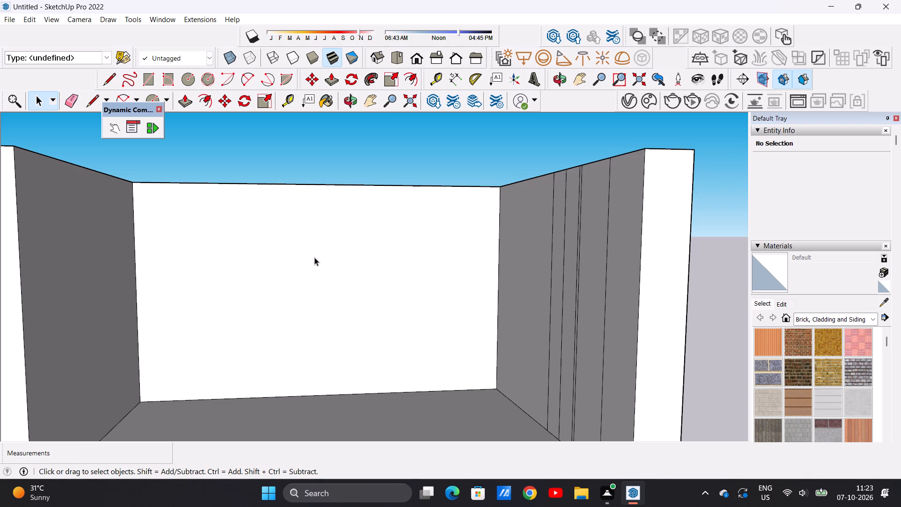
scroll(314, 257, "down", 9)
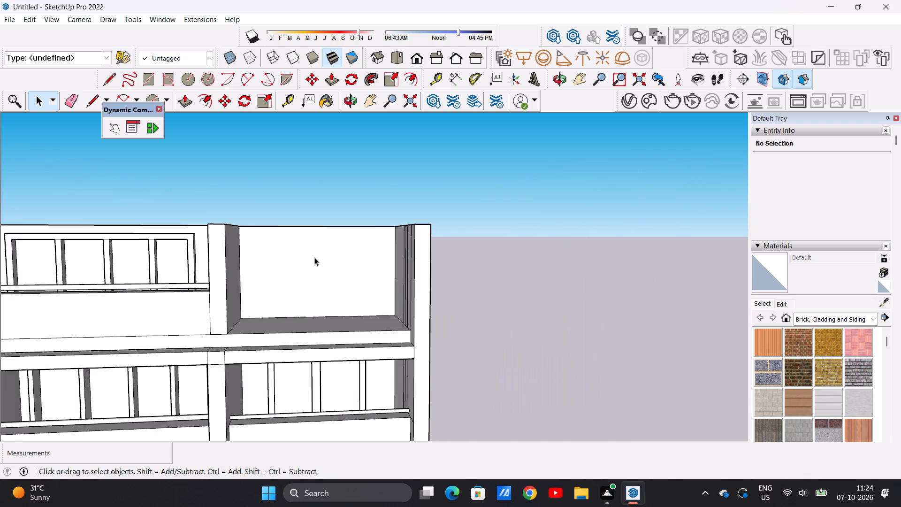
scroll(314, 257, "down", 3)
middle_click_drag(318, 257, 306, 308)
scroll(311, 272, "up", 4)
middle_click_drag(318, 283, 311, 256)
scroll(308, 242, "up", 5)
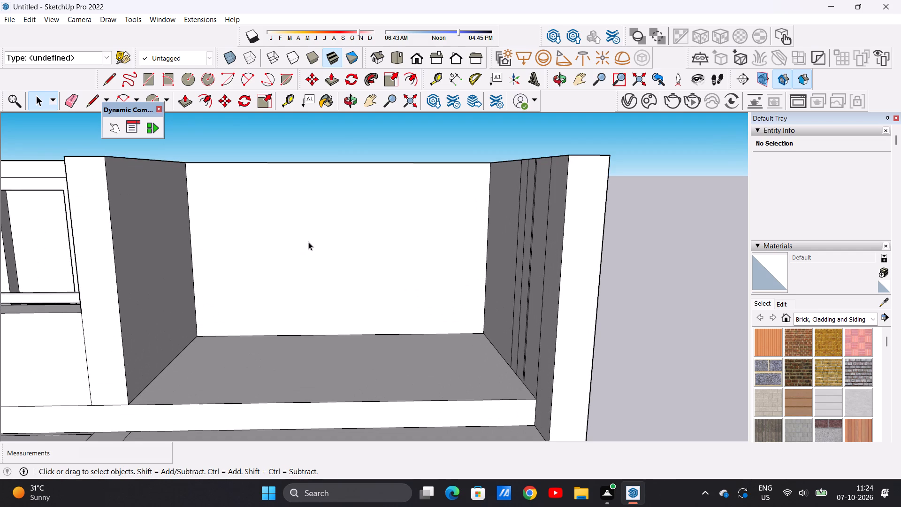
scroll(308, 242, "down", 5)
middle_click_drag(333, 225, 332, 282)
scroll(333, 281, "down", 1)
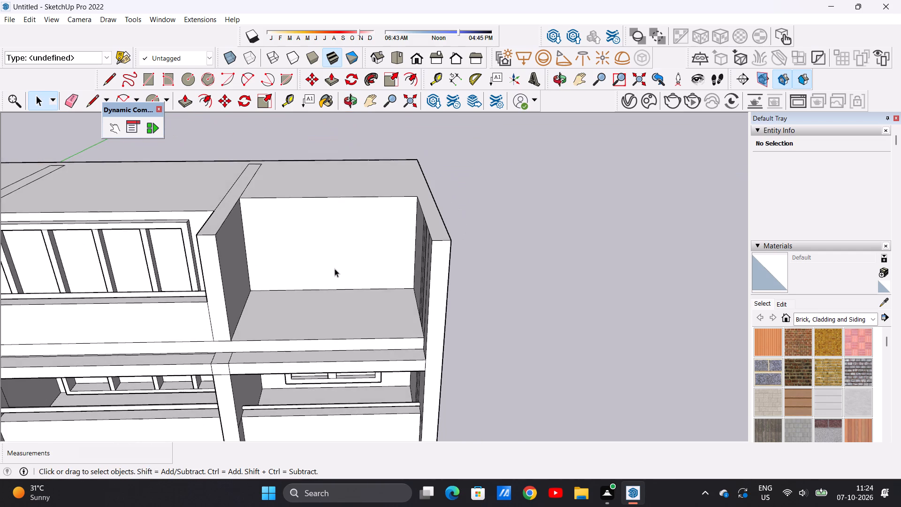
scroll(344, 241, "up", 5)
key("p")
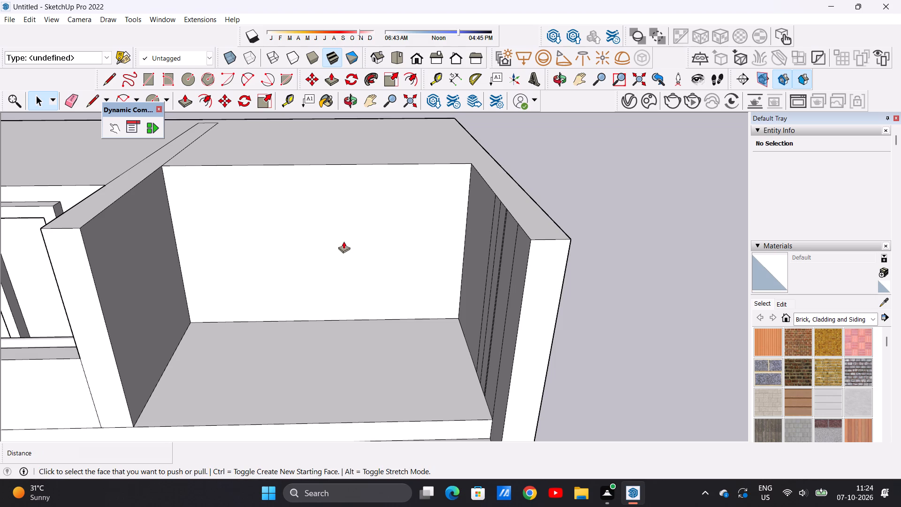
scroll(332, 196, "down", 1)
middle_click_drag(332, 196, 331, 228)
left_click(329, 222)
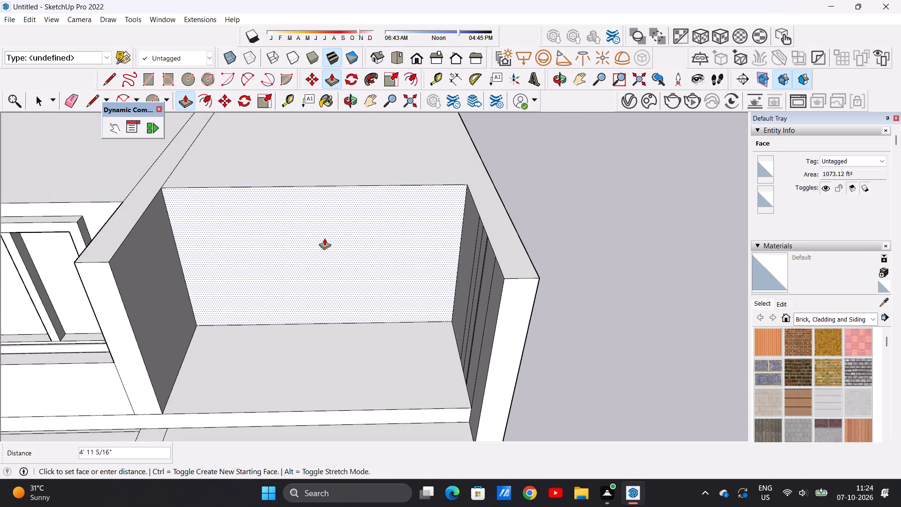
left_click(326, 234)
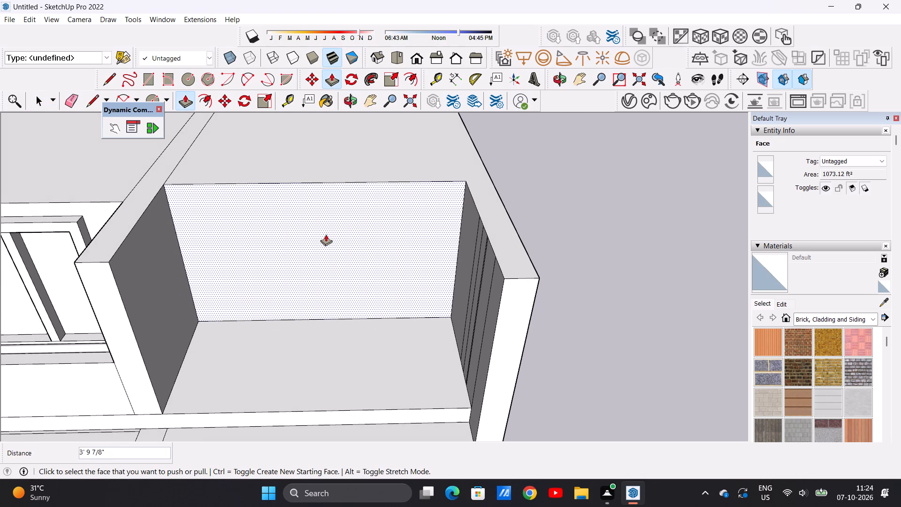
key("space")
Draw a window rectangle of about 499 ft² in the middle of the last bay's back wall.
key("r")
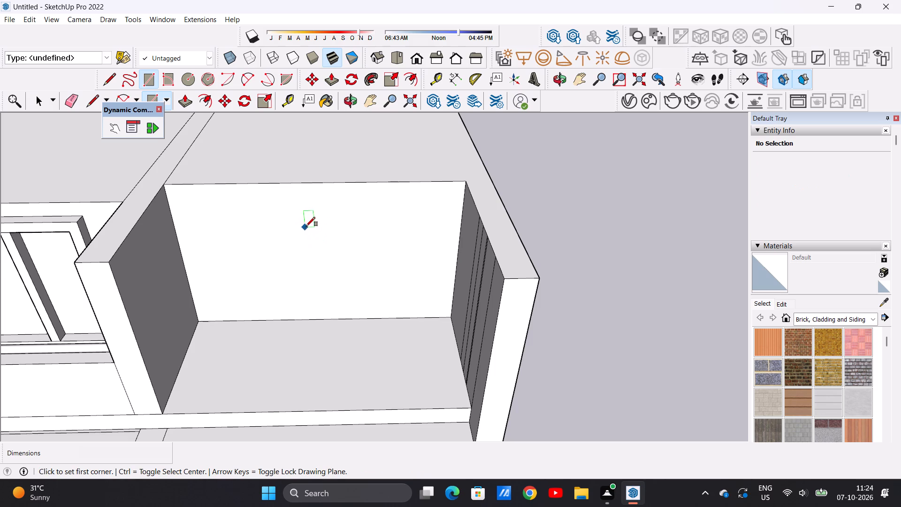
scroll(311, 225, "down", 5)
middle_click_drag(314, 276, 318, 198)
scroll(306, 201, "up", 5)
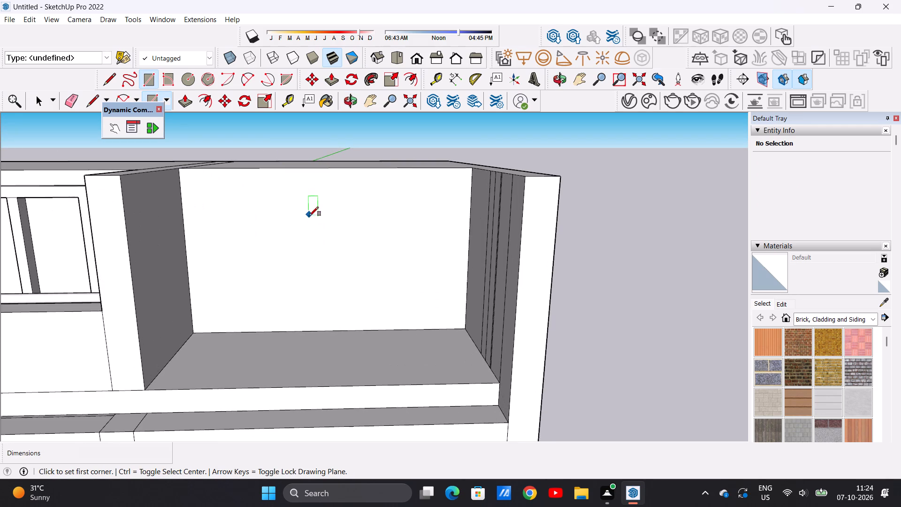
scroll(319, 272, "down", 1)
middle_click_drag(317, 253, 318, 240)
scroll(310, 213, "up", 3)
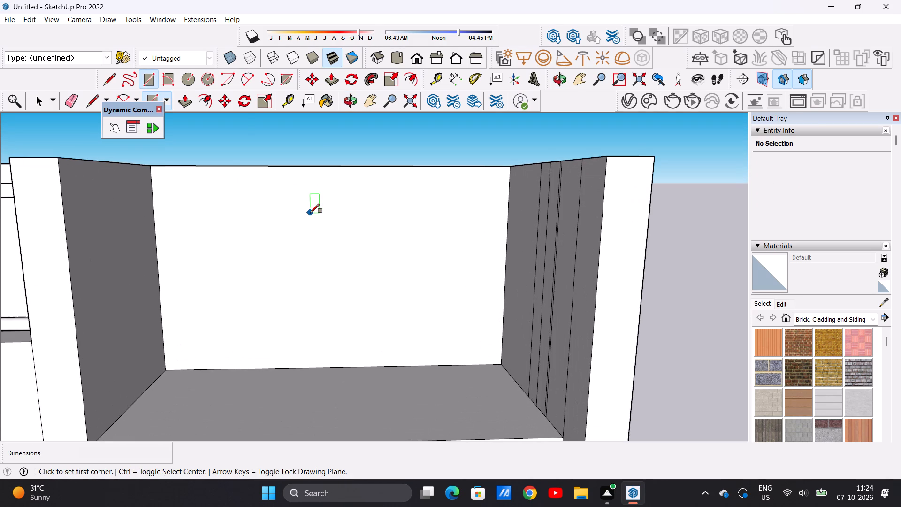
scroll(310, 213, "down", 3)
scroll(322, 239, "up", 3)
scroll(327, 239, "down", 3)
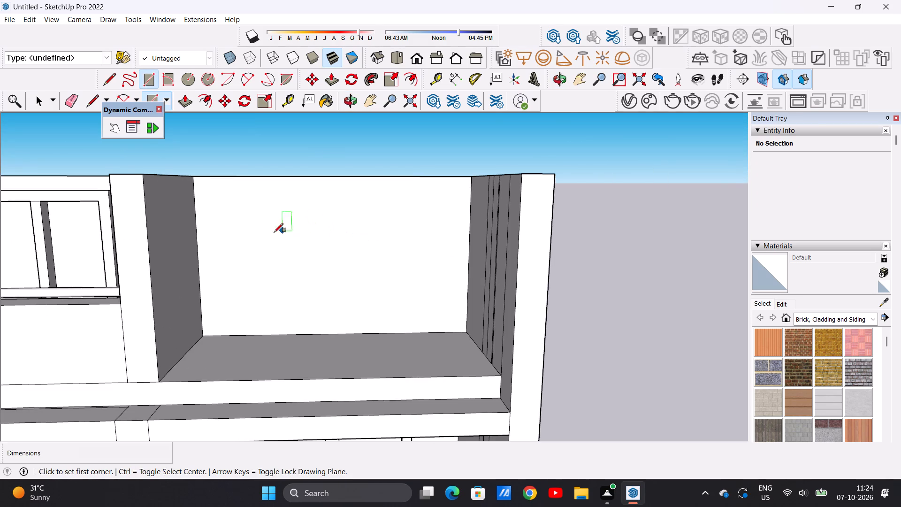
scroll(173, 224, "up", 3)
scroll(313, 217, "up", 1)
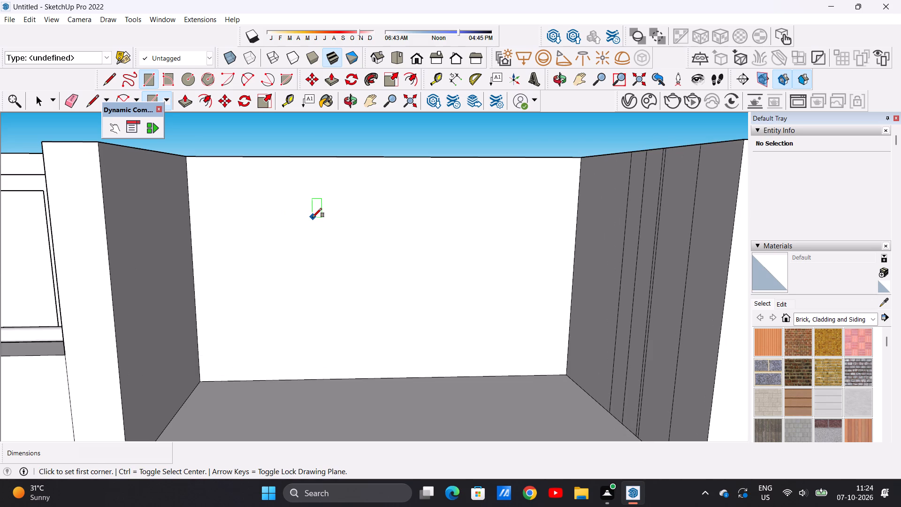
scroll(313, 217, "down", 3)
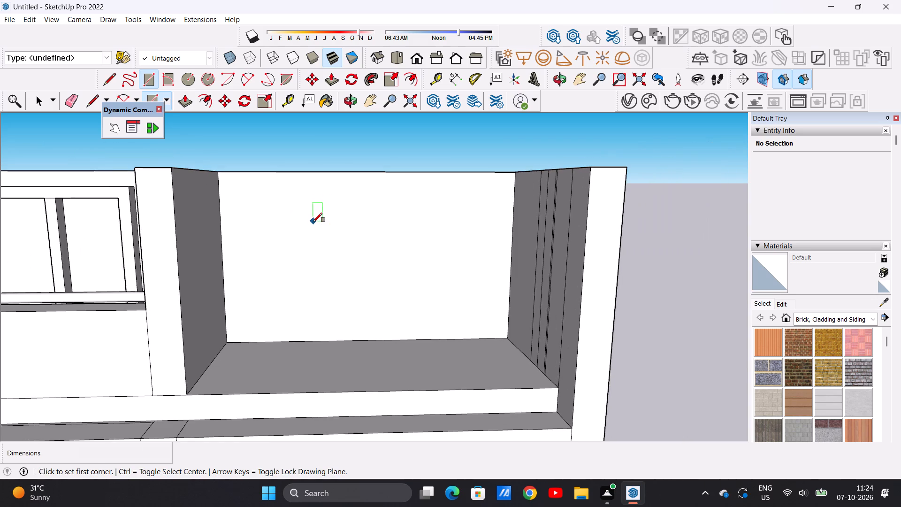
scroll(321, 245, "up", 4)
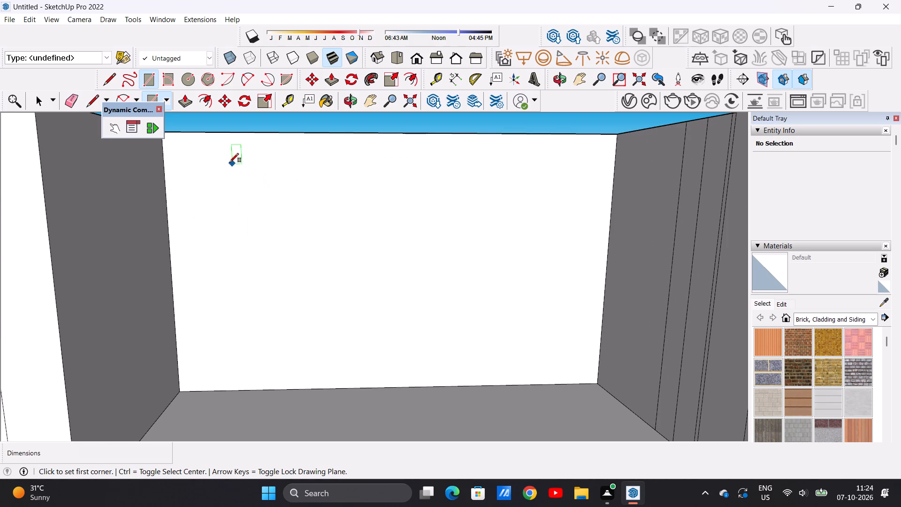
left_click(245, 162)
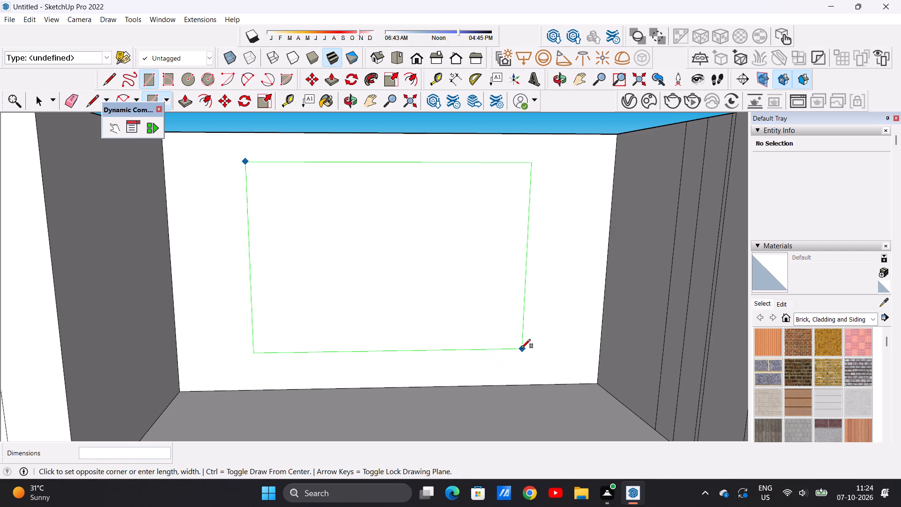
left_click(518, 350)
key("space")
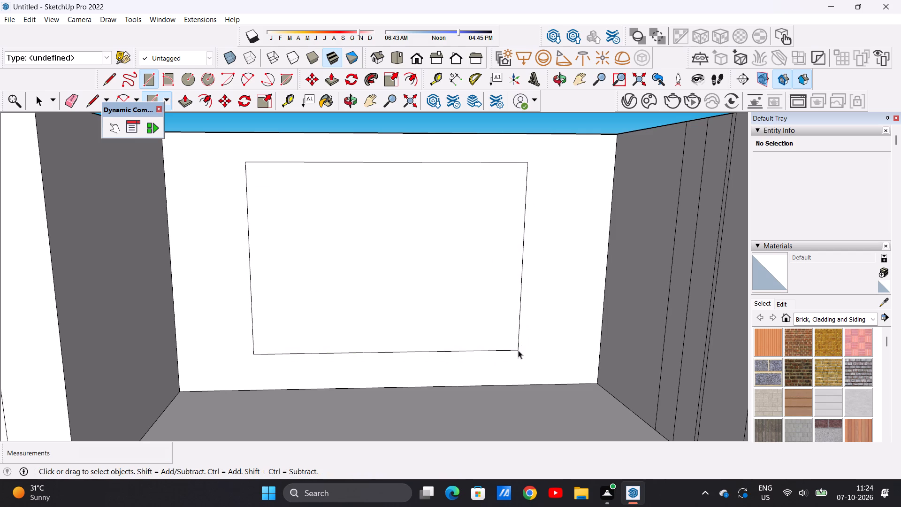
Offset the window rectangle's outline inward about 1' 3 15/16" to outline the frame.
scroll(498, 358, "down", 19)
middle_click_drag(499, 334, 491, 318)
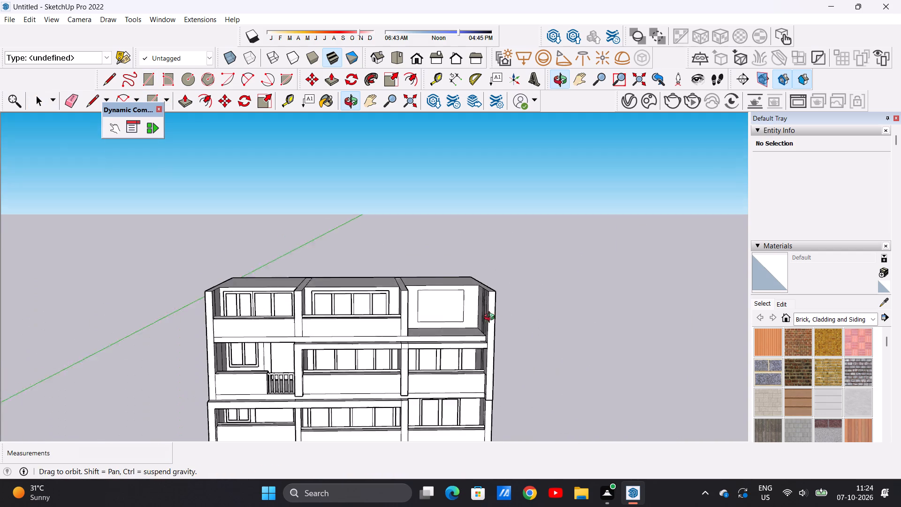
middle_click_drag(491, 318, 481, 297)
scroll(463, 289, "up", 13)
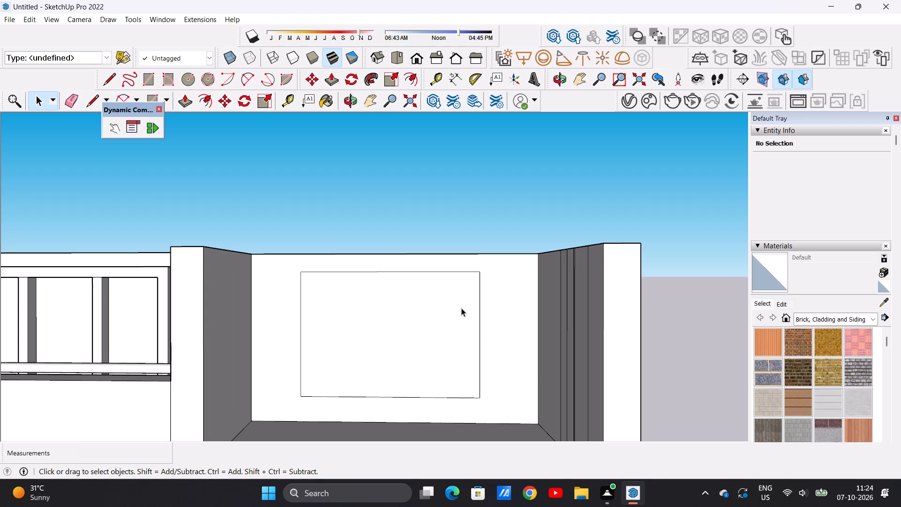
type("OF")
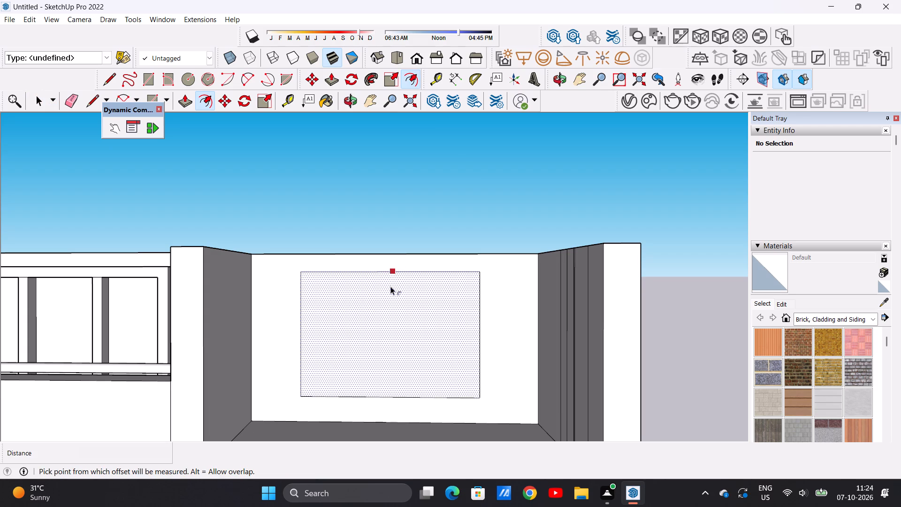
left_click(389, 278)
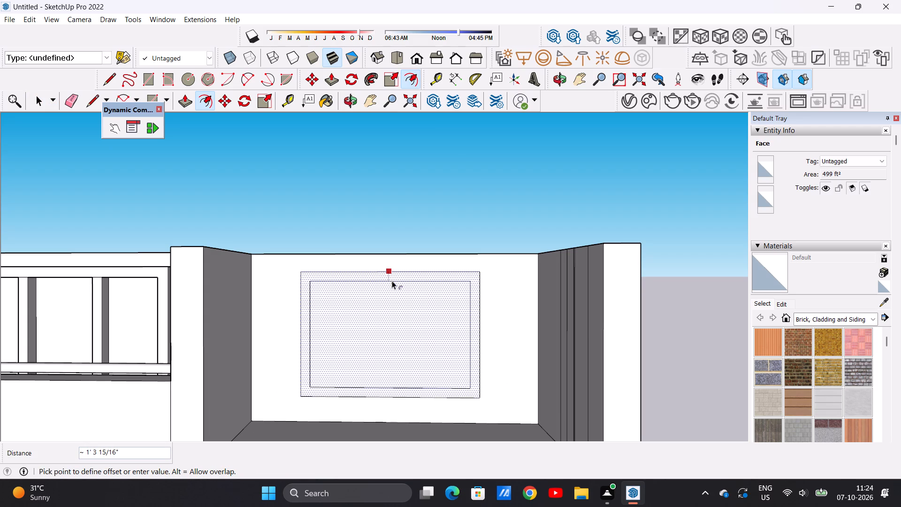
left_click(392, 281)
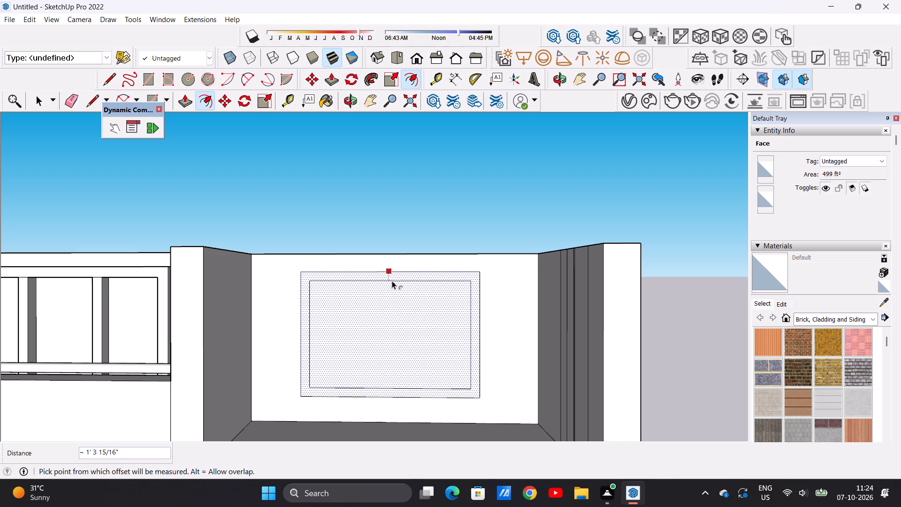
key("space")
Draw two vertical lines about 16' 7/16" long between the inner rectangle's top and bottom edges to outline a central mullion.
type("L")
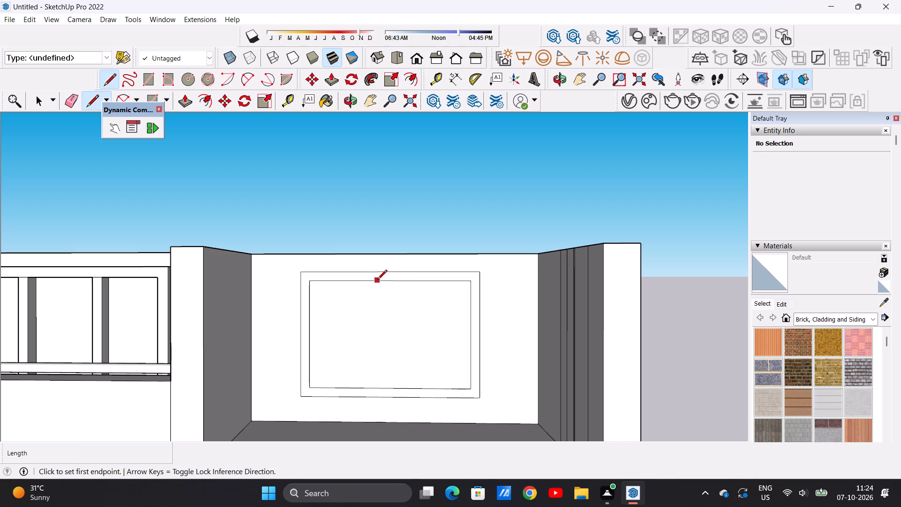
left_click(377, 280)
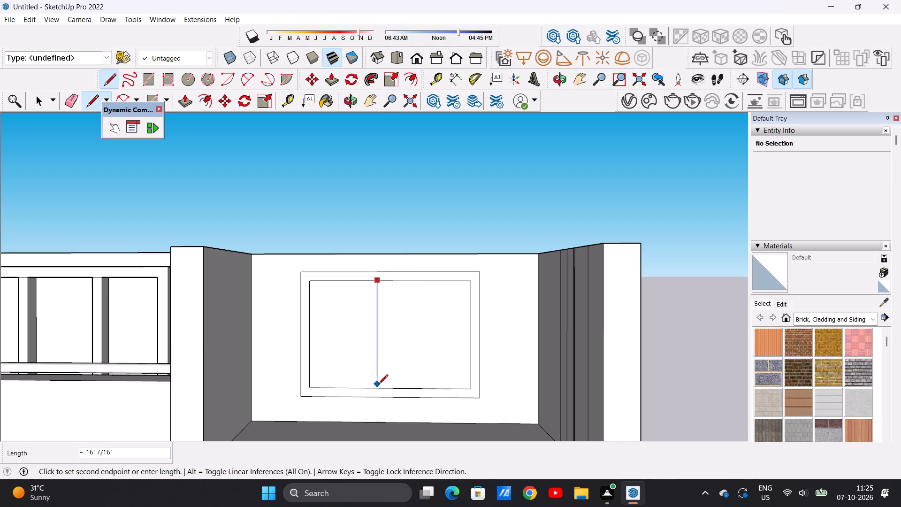
left_click(378, 385)
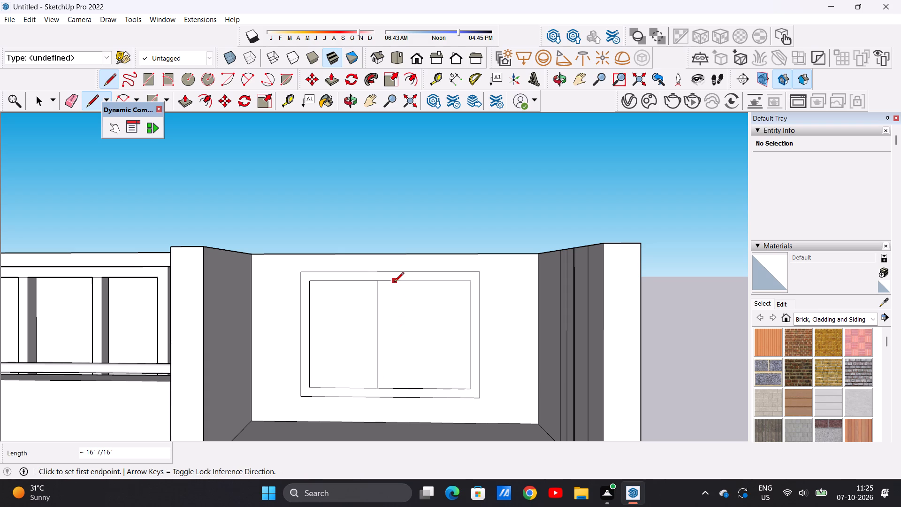
left_click(394, 283)
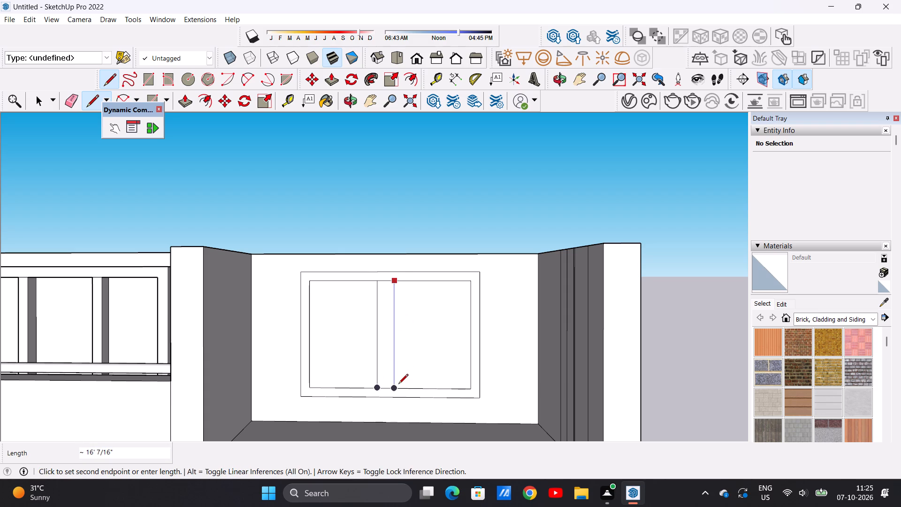
left_click(397, 383)
key("space")
Extrude the last bay's outer window frame outward about 2' 2 11/16" from the wall.
scroll(403, 329, "down", 19)
middle_click_drag(403, 300, 367, 307)
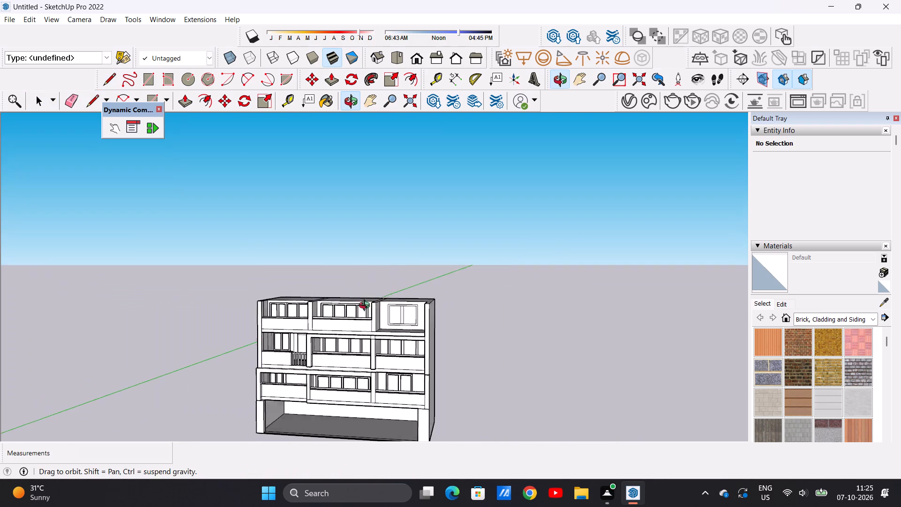
middle_click_drag(367, 307, 343, 315)
middle_click(343, 315)
scroll(422, 301, "up", 6)
scroll(413, 306, "up", 17)
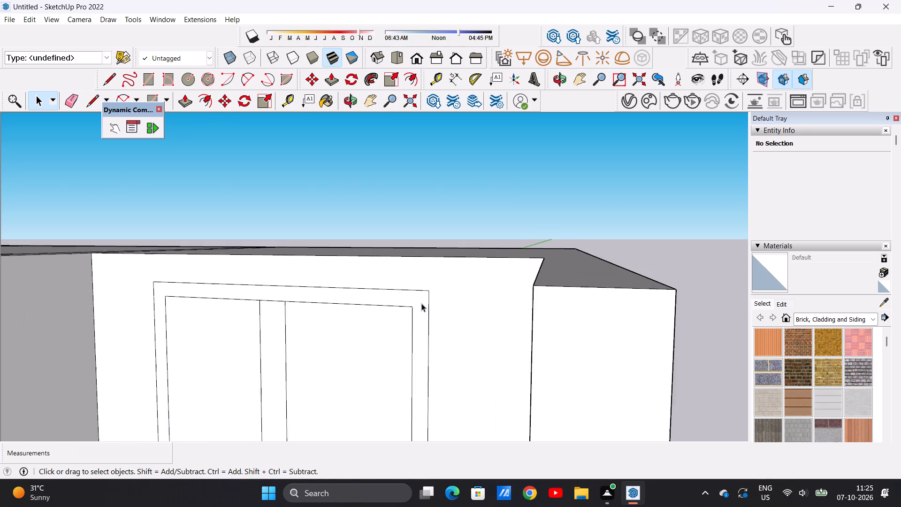
scroll(421, 303, "up", 1)
key("p")
scroll(421, 303, "up", 4)
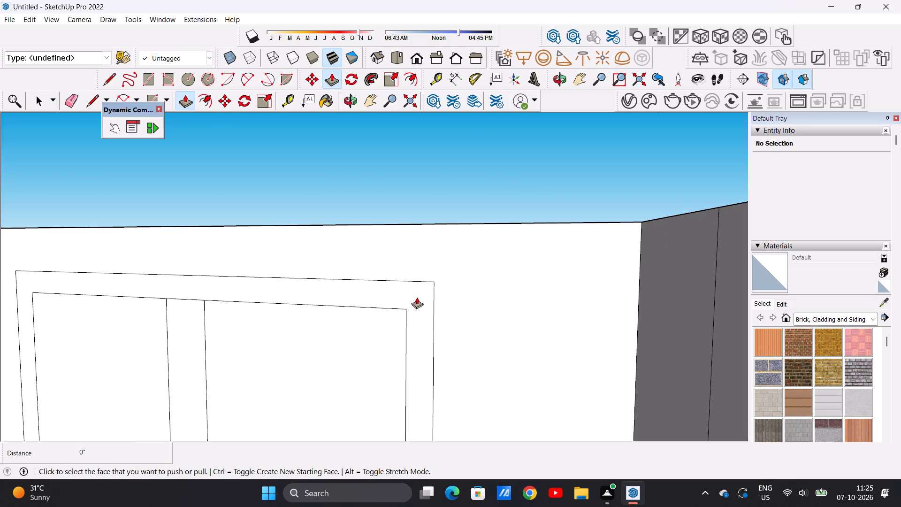
left_click(417, 297)
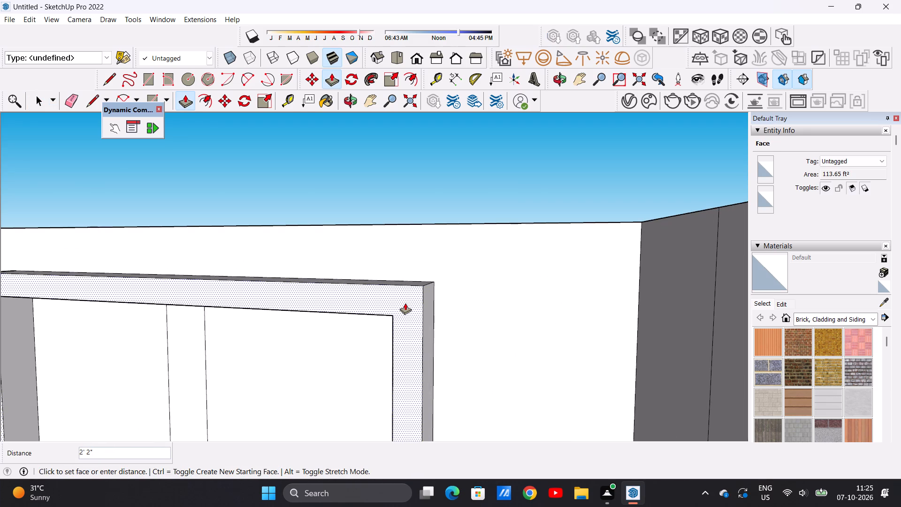
left_click(405, 304)
Extrude the last bay's central window mullion outward 2' 2 11/16", flush with the outer frame.
scroll(414, 296, "down", 12)
middle_click_drag(332, 307, 396, 301)
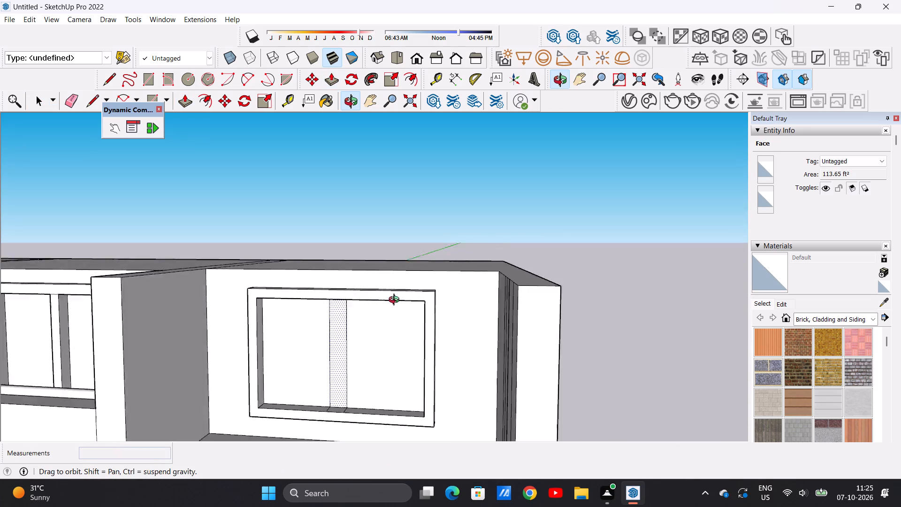
middle_click_drag(396, 301, 458, 295)
scroll(375, 321, "up", 6)
left_click(374, 322)
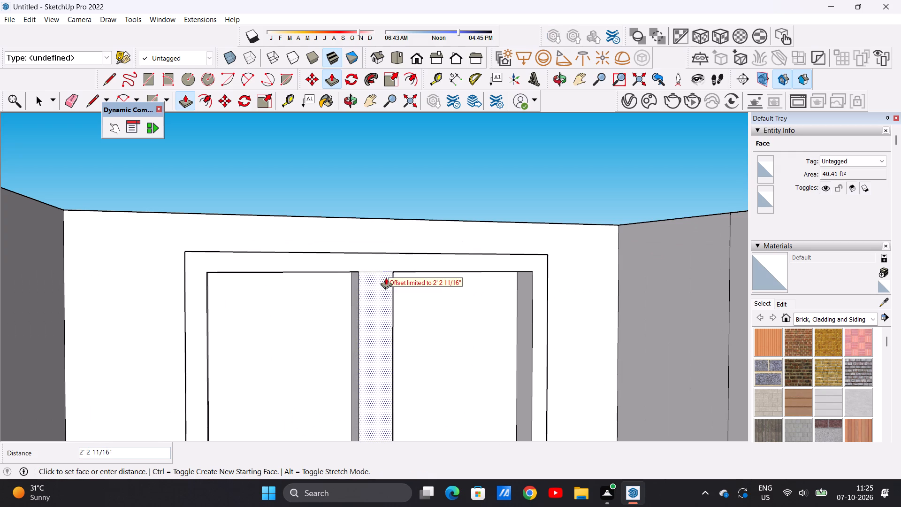
left_click(391, 272)
key("space")
Draw a line 42' 8 3/4" long across the last bay's balcony floor, parallel to its front edge, to outline the parapet strip.
scroll(388, 321, "down", 8)
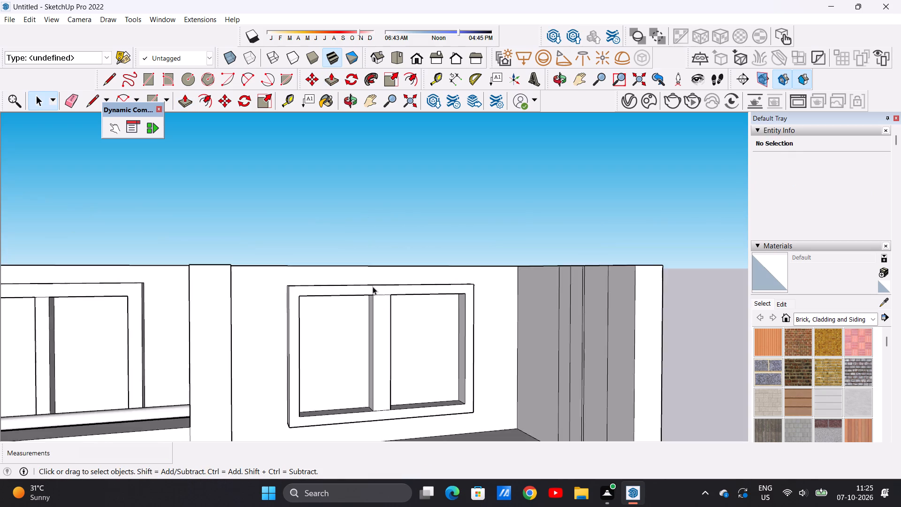
scroll(373, 286, "down", 15)
scroll(394, 322, "up", 5)
scroll(385, 316, "down", 6)
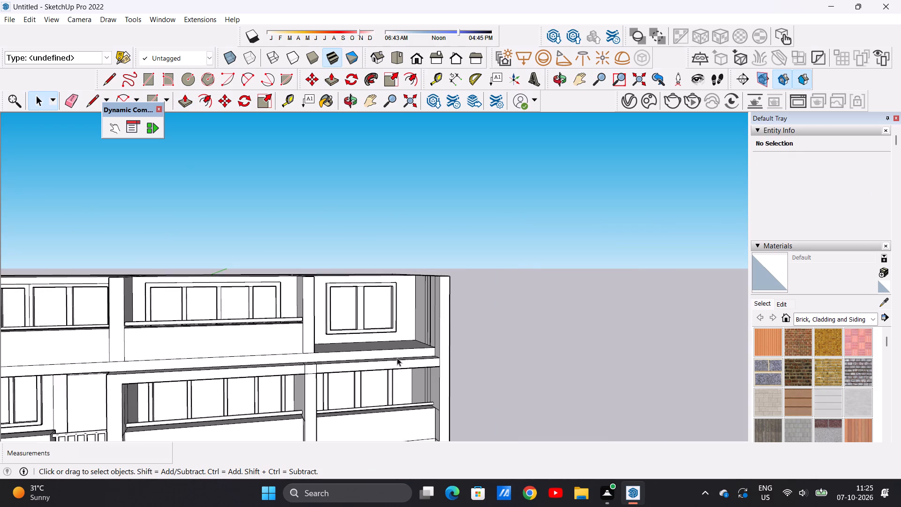
middle_click_drag(393, 356, 362, 414)
scroll(434, 333, "up", 4)
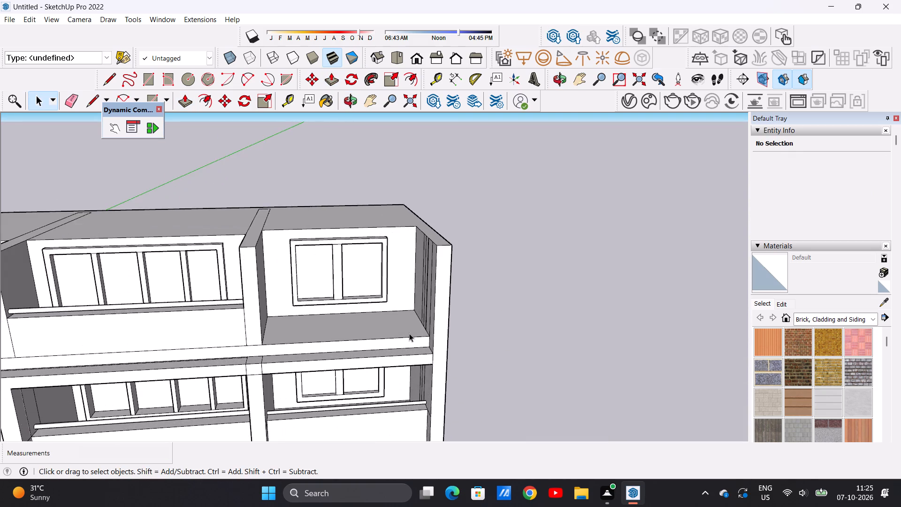
middle_click_drag(405, 351, 396, 397)
middle_click_drag(411, 352, 390, 365)
scroll(417, 333, "up", 2)
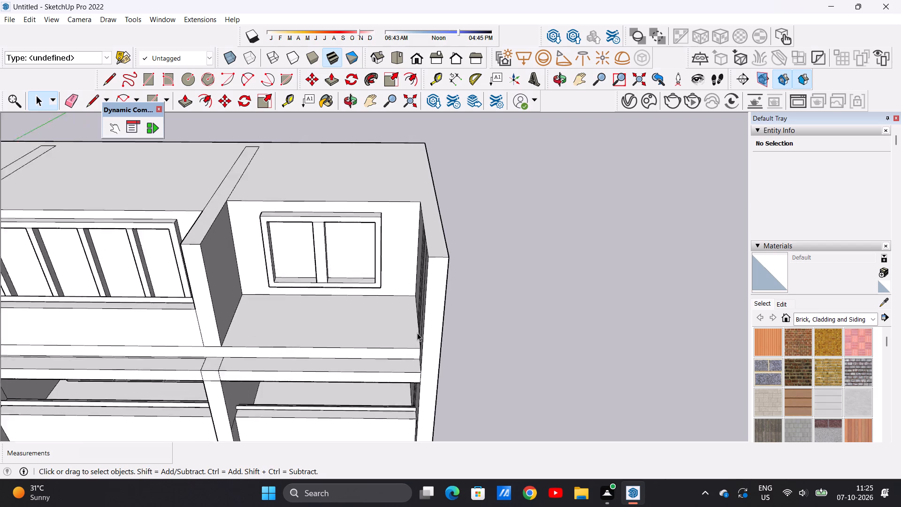
scroll(417, 333, "up", 2)
middle_click_drag(405, 339, 454, 353)
scroll(442, 348, "up", 8)
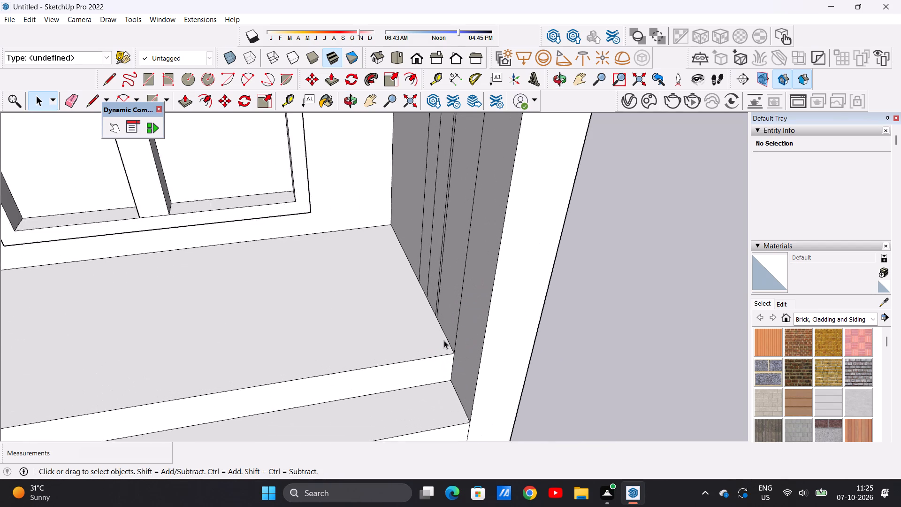
scroll(444, 340, "up", 3)
key("l")
scroll(443, 312, "up", 6)
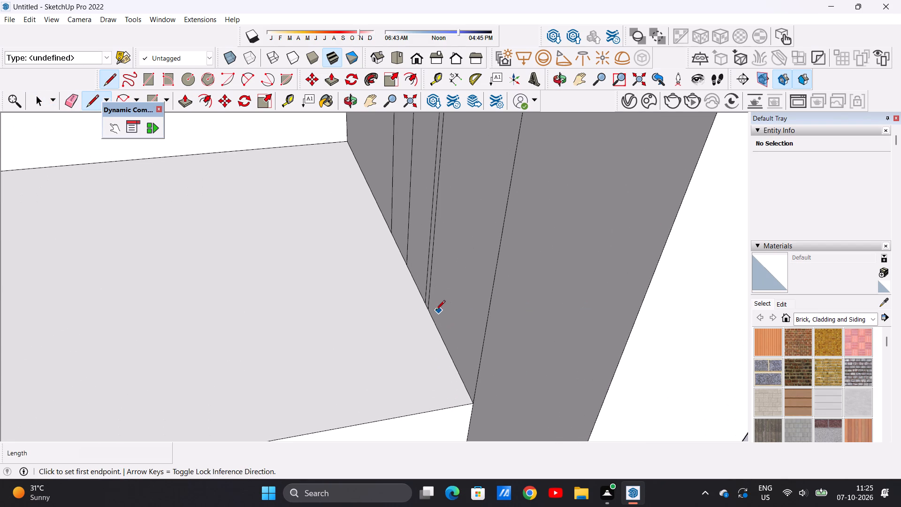
left_click(428, 309)
scroll(347, 317, "down", 11)
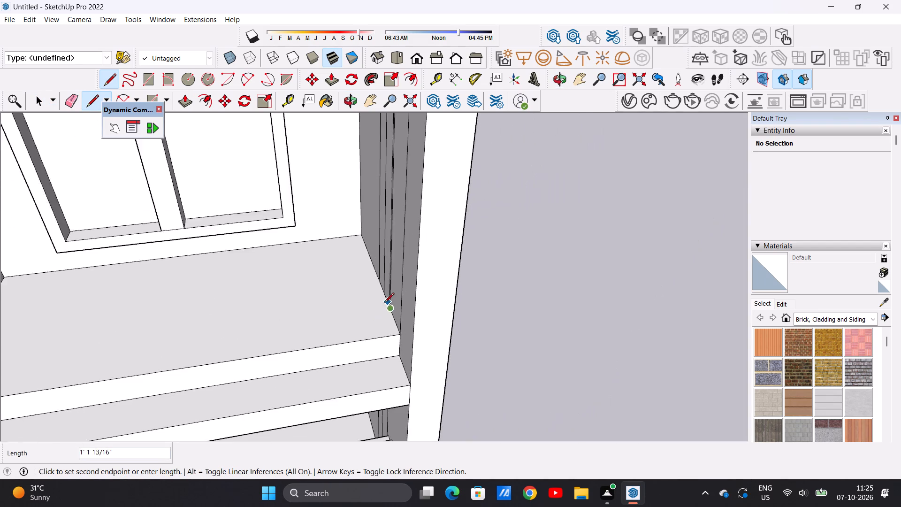
scroll(384, 303, "down", 4)
scroll(259, 327, "down", 5)
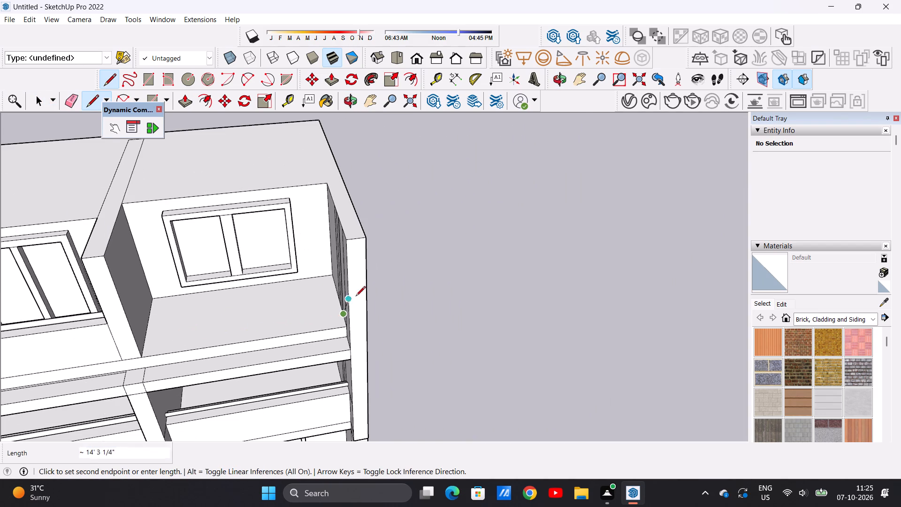
scroll(150, 334, "up", 7)
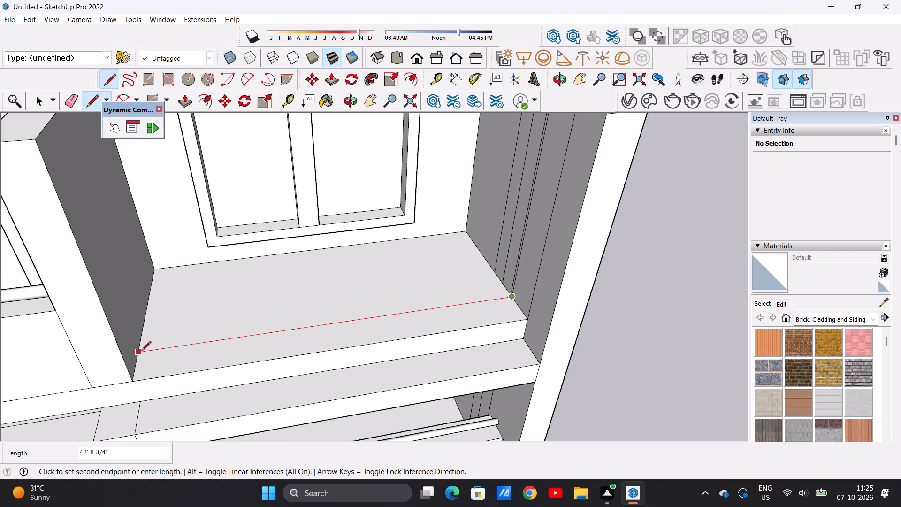
left_click(138, 352)
key("space")
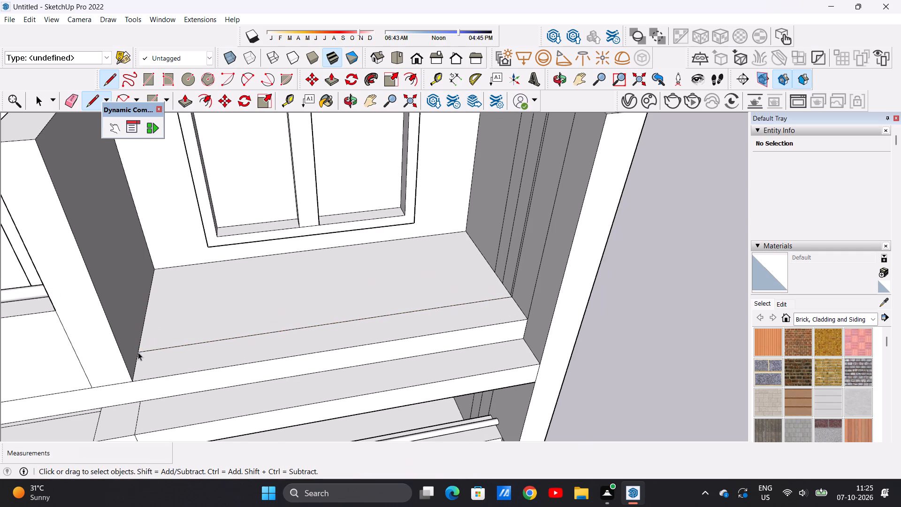
Extrude the last bay's front floor strip upward 9' 10 7/8" as a parapet level with the neighbouring bay's.
scroll(217, 349, "down", 12)
middle_click_drag(276, 326, 281, 269)
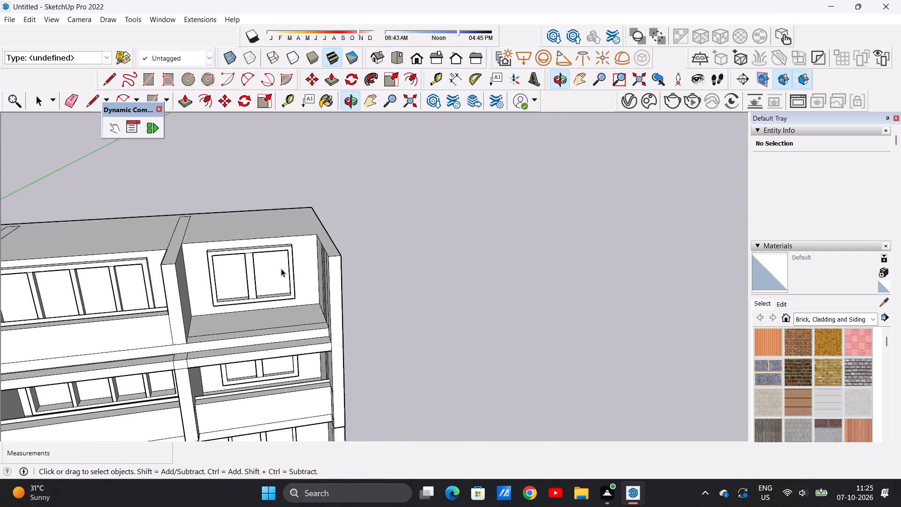
scroll(282, 282, "down", 13)
middle_click_drag(275, 300, 250, 294)
scroll(264, 288, "up", 16)
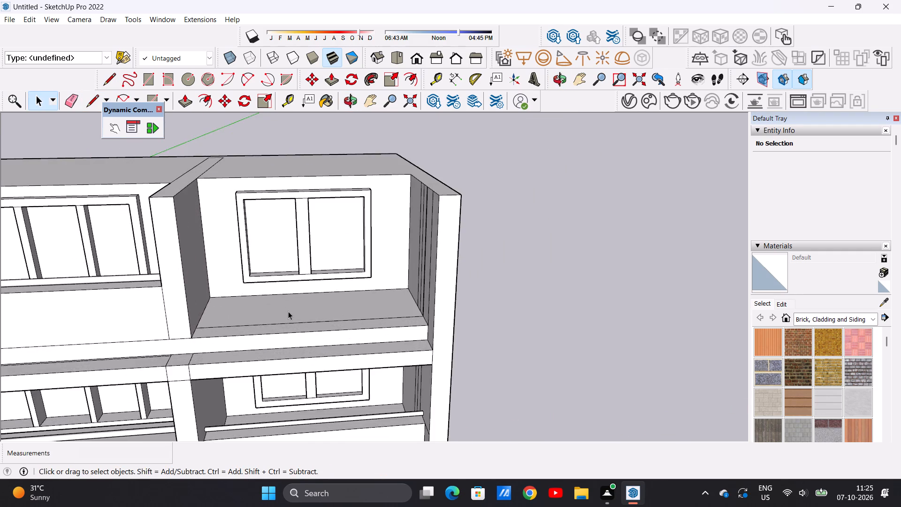
middle_click_drag(288, 311, 266, 363)
scroll(366, 316, "up", 15)
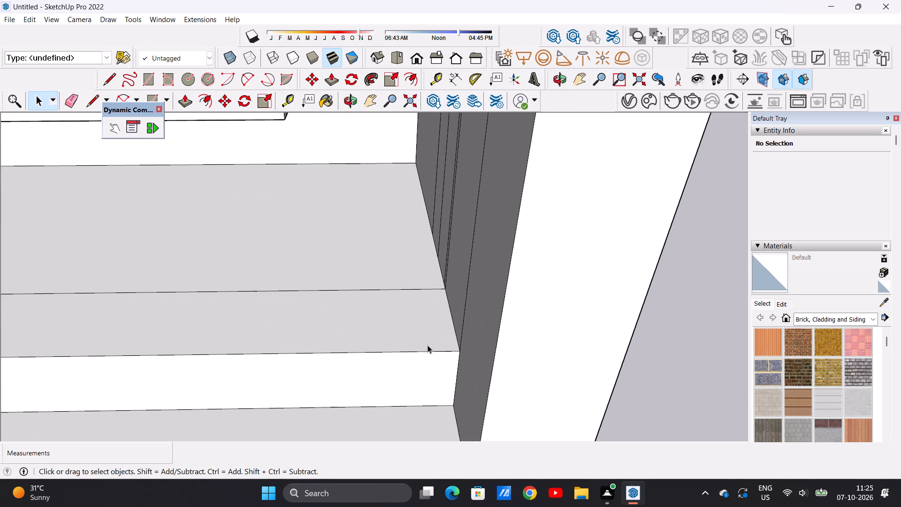
key("p")
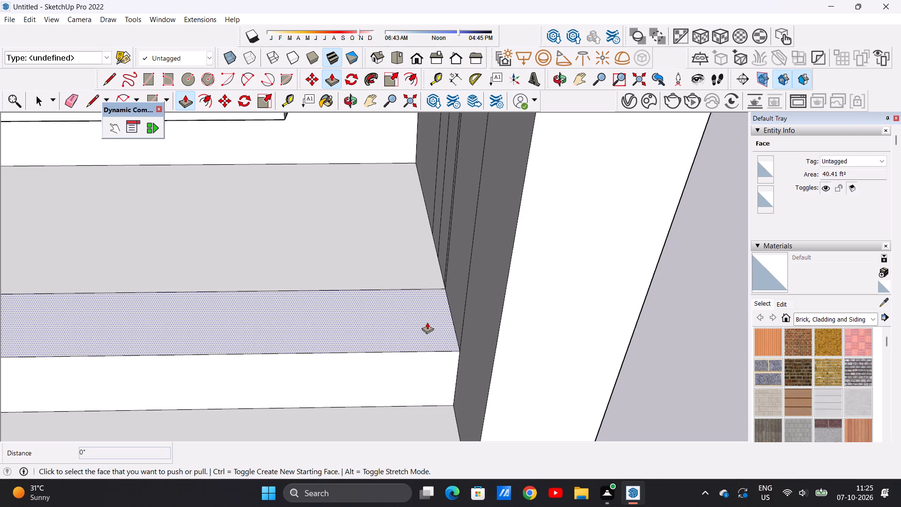
left_click(427, 322)
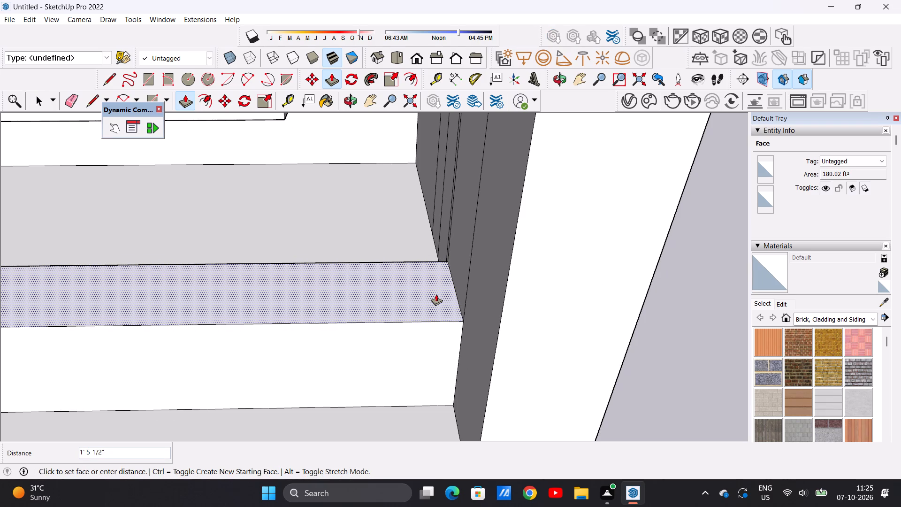
scroll(442, 265, "down", 17)
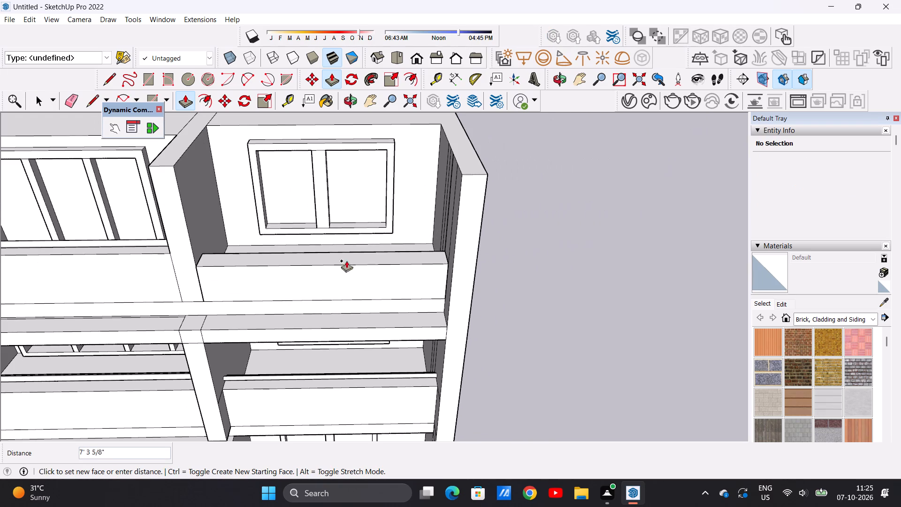
left_click(170, 253)
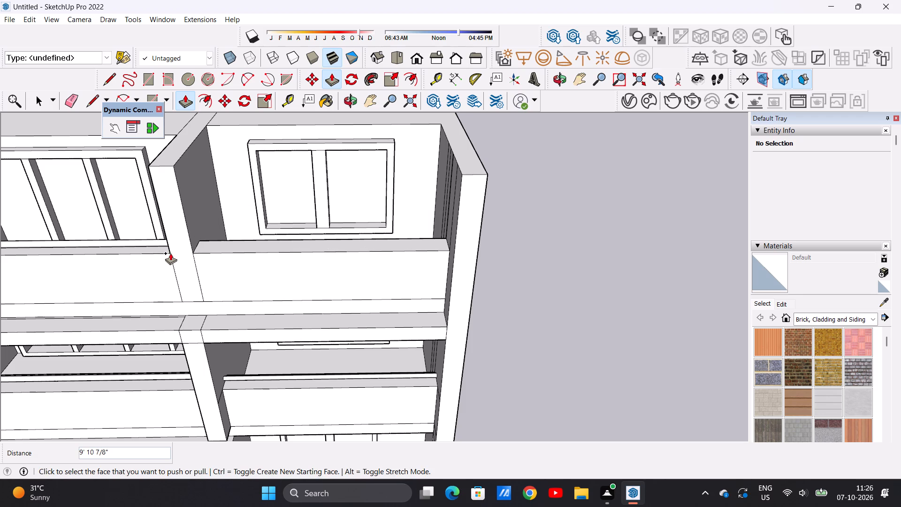
key("space")
Examine the whole building facade from the front and from above, comparing the top storey's bays with the lower storeys.
scroll(313, 314, "down", 12)
middle_click_drag(330, 323, 307, 210)
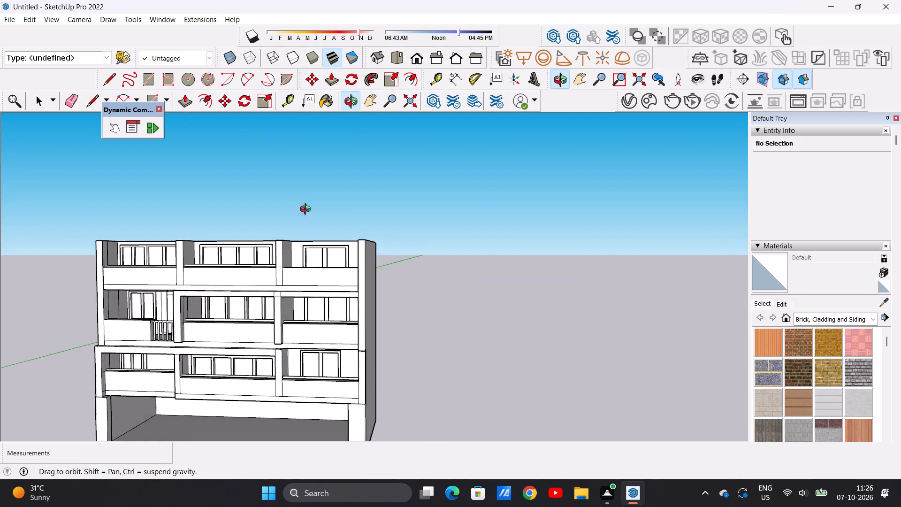
middle_click_drag(307, 210, 337, 212)
scroll(306, 314, "down", 12)
scroll(298, 322, "up", 4)
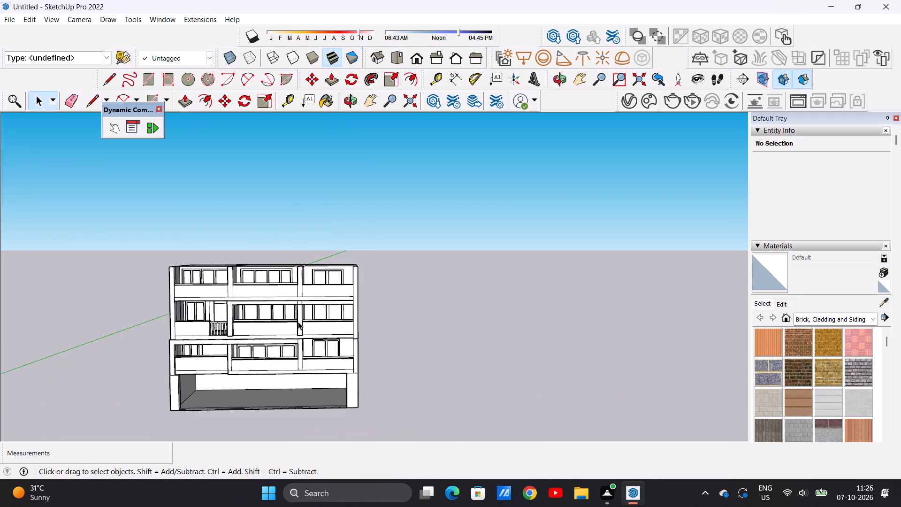
scroll(298, 322, "up", 10)
scroll(290, 300, "down", 4)
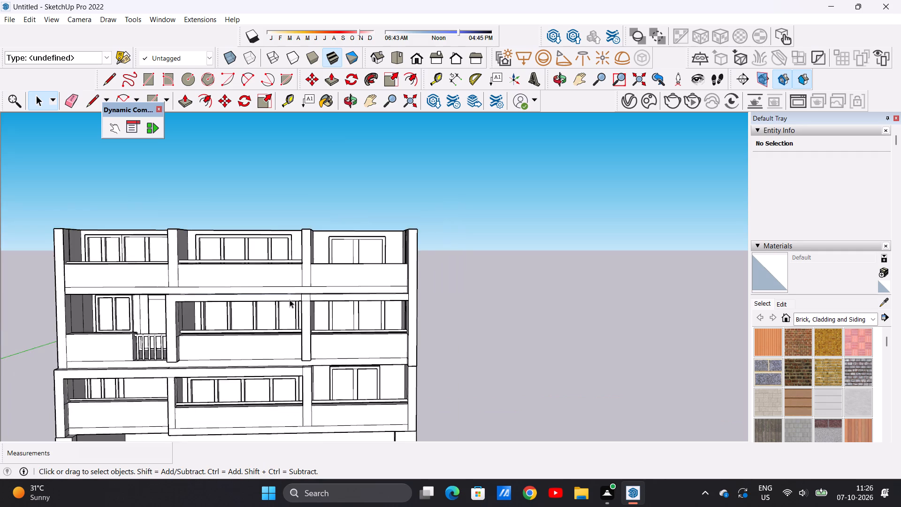
scroll(290, 300, "down", 1)
middle_click_drag(274, 254, 266, 369)
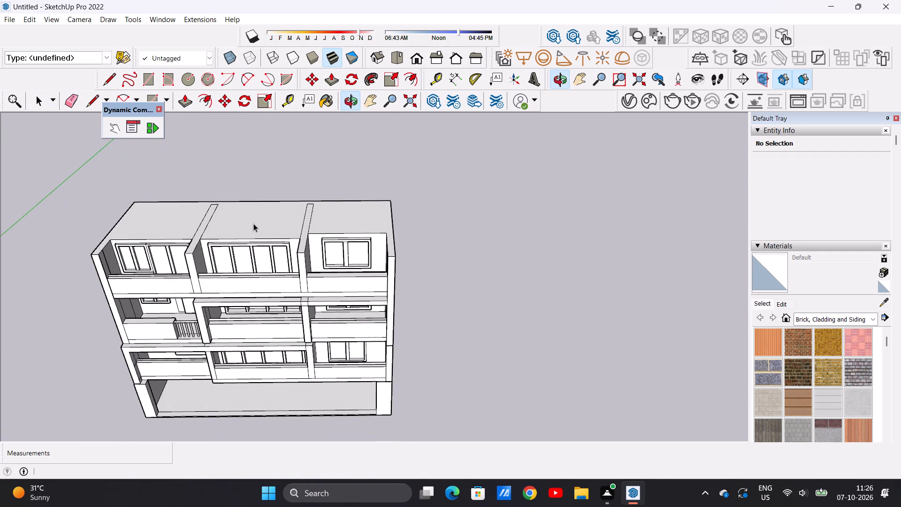
scroll(260, 218, "down", 6)
scroll(263, 222, "up", 4)
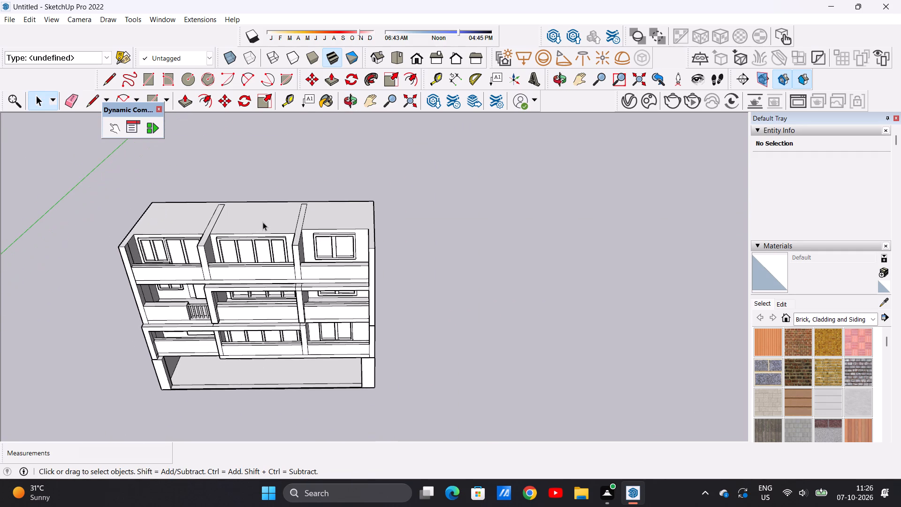
scroll(263, 222, "up", 6)
scroll(265, 221, "down", 6)
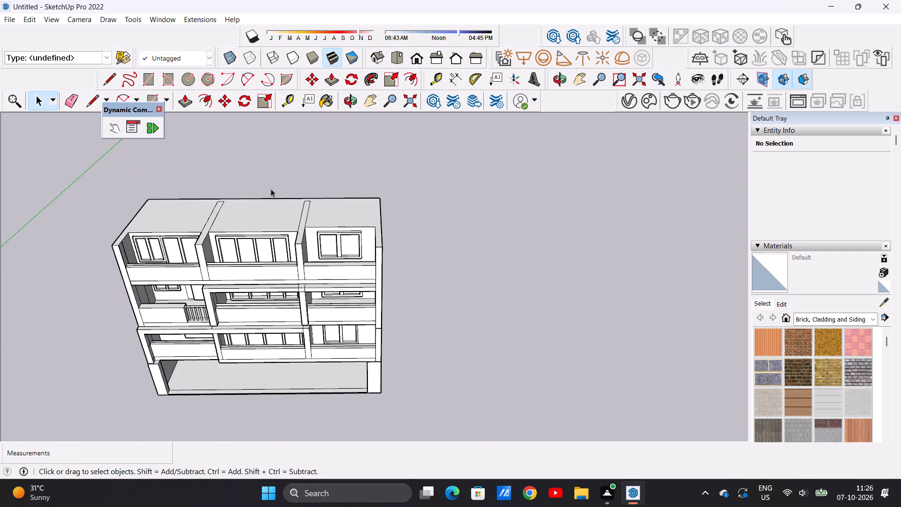
scroll(271, 189, "down", 2)
scroll(252, 255, "up", 2)
middle_click_drag(264, 243, 299, 159)
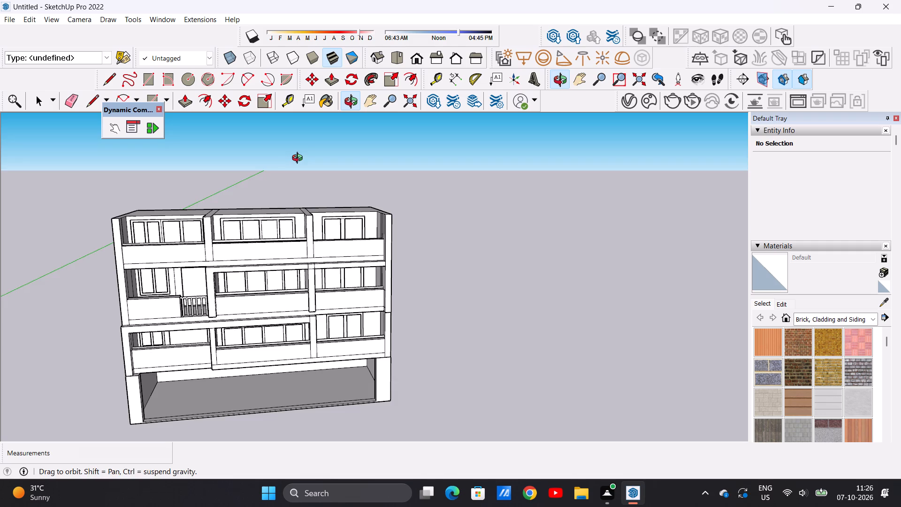
middle_click_drag(299, 159, 297, 159)
scroll(244, 244, "up", 3)
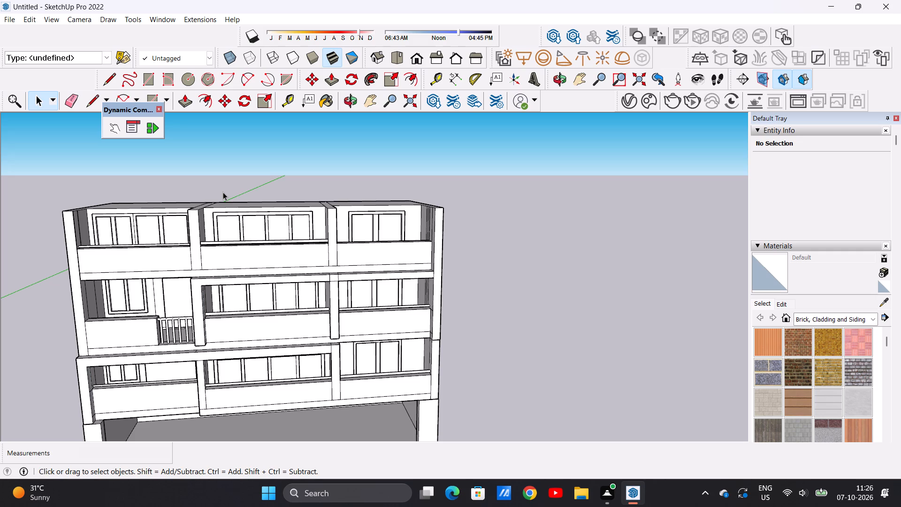
Erase the leftover vertical line beside the balcony edge on the inner face of the top storey's first-bay end wall.
scroll(294, 267, "down", 5)
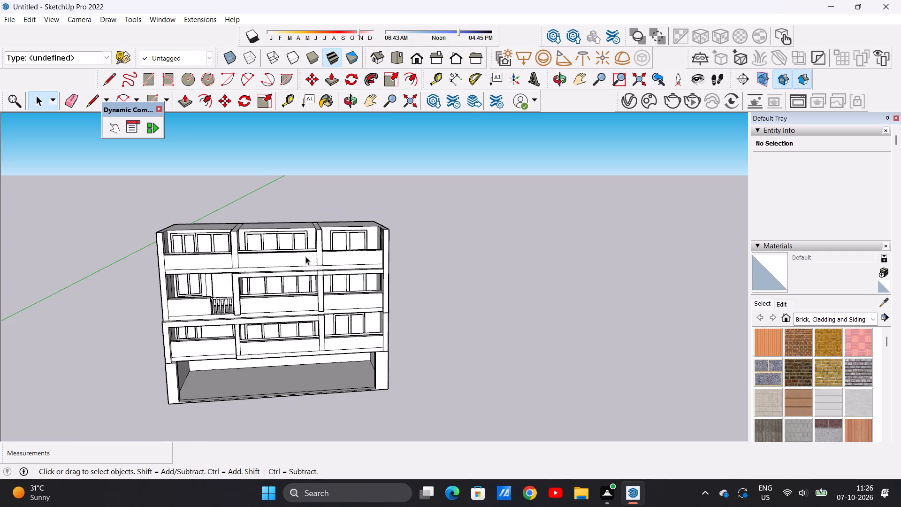
middle_click_drag(283, 227, 147, 231)
scroll(233, 217, "up", 11)
middle_click_drag(225, 243, 208, 243)
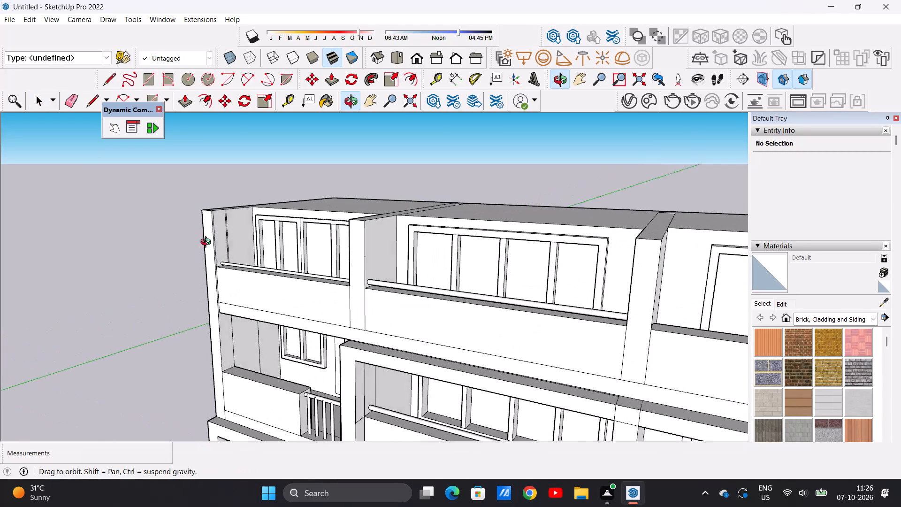
middle_click_drag(208, 243, 175, 247)
scroll(221, 210, "up", 10)
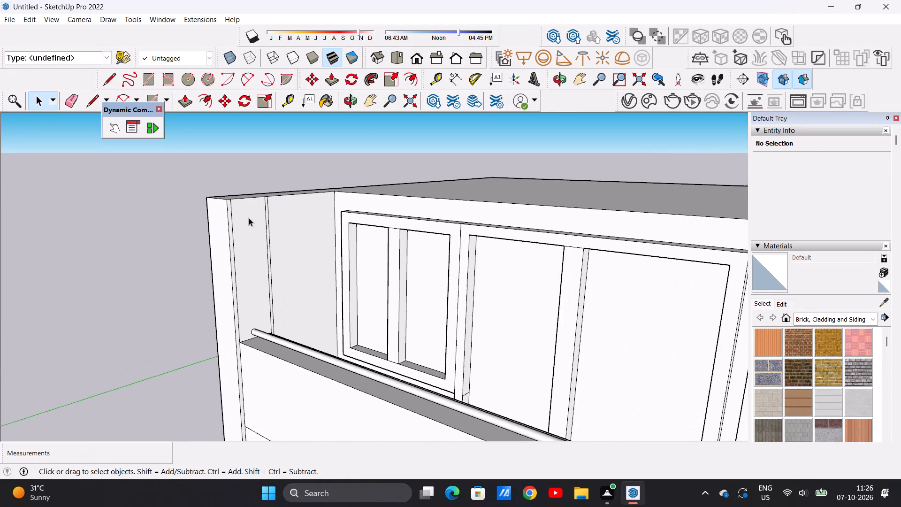
scroll(249, 218, "up", 1)
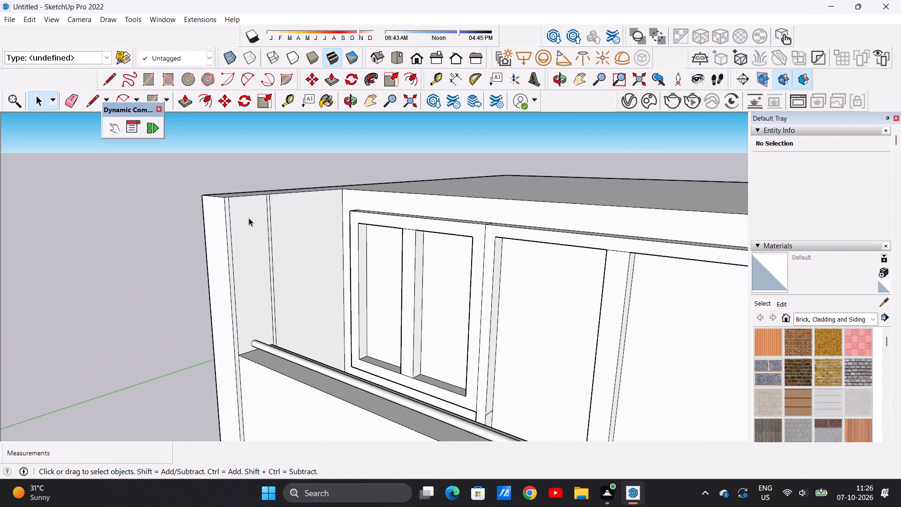
key("e")
scroll(232, 315, "up", 2)
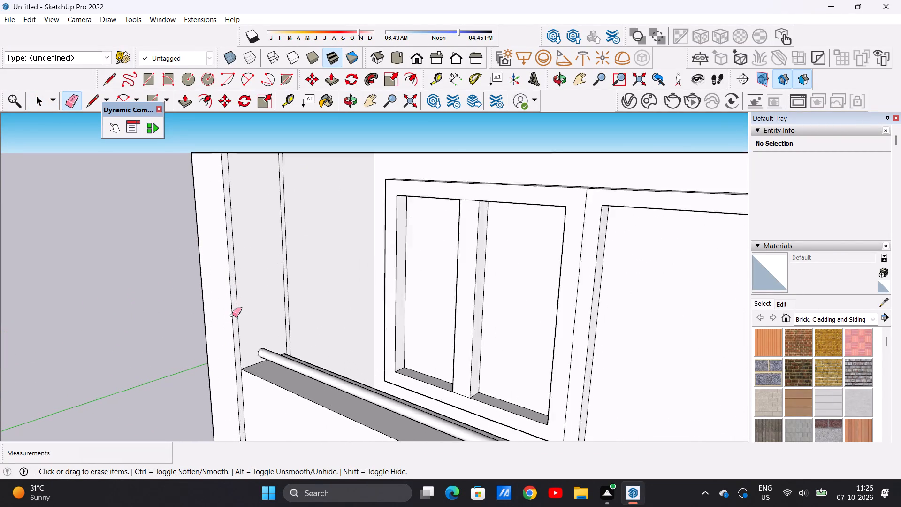
scroll(232, 315, "up", 3)
scroll(230, 291, "down", 8)
middle_click_drag(268, 258, 182, 255)
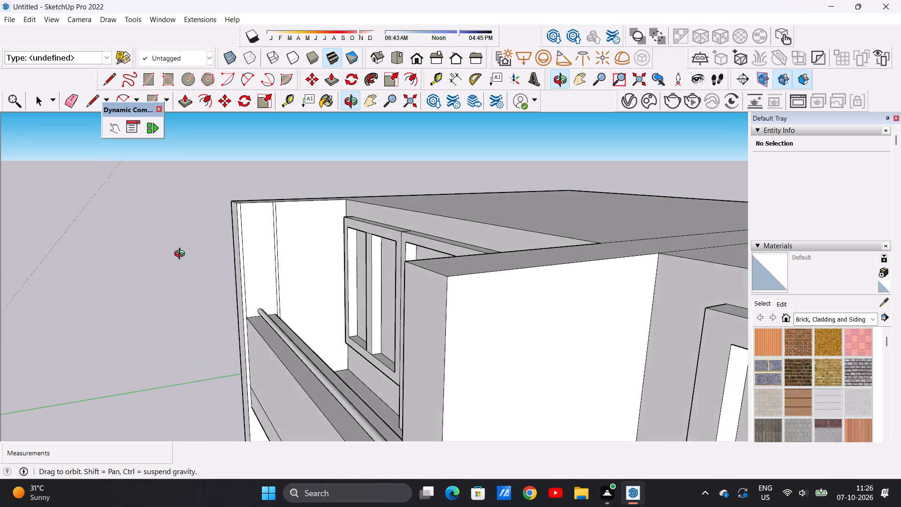
middle_click_drag(182, 255, 173, 260)
scroll(276, 257, "up", 6)
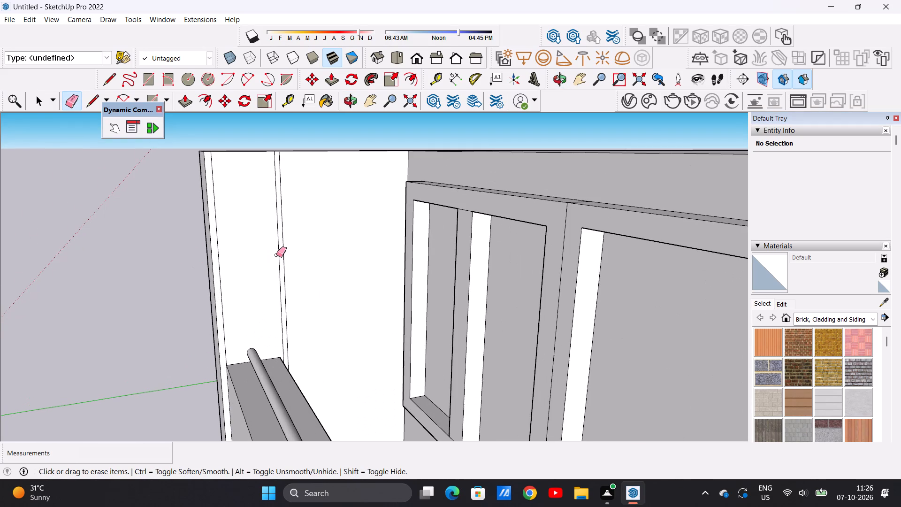
scroll(286, 248, "up", 5)
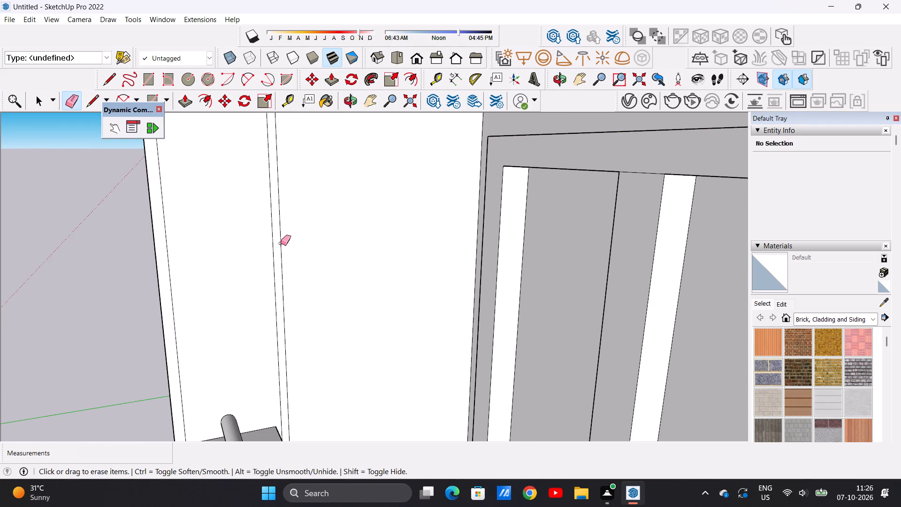
left_click(281, 243)
key("space")
Draw a horizontal line about 4' 2 9/16" long between the two vertical lines near the top of the first bay's end wall.
scroll(316, 283, "down", 9)
scroll(320, 261, "up", 1)
scroll(320, 261, "down", 1)
middle_click_drag(320, 277, 298, 256)
scroll(316, 279, "down", 1)
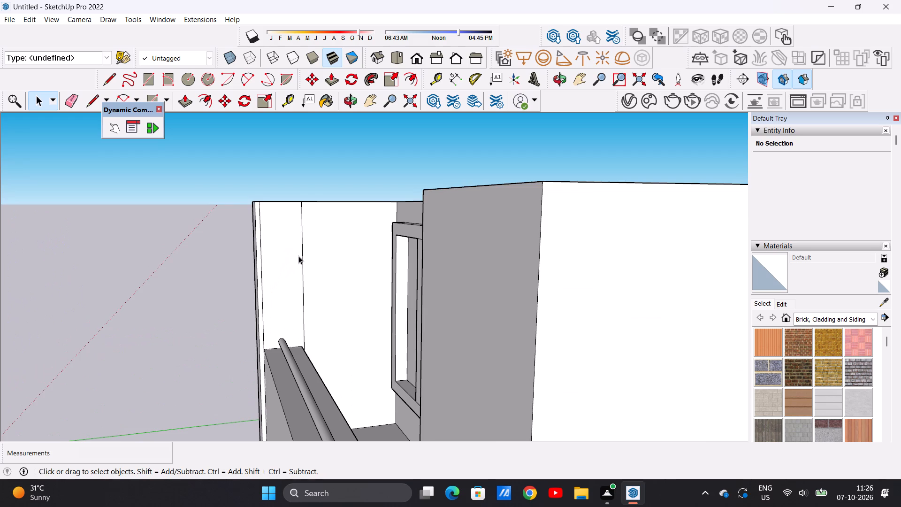
scroll(298, 256, "up", 1)
key("l")
scroll(280, 238, "up", 5)
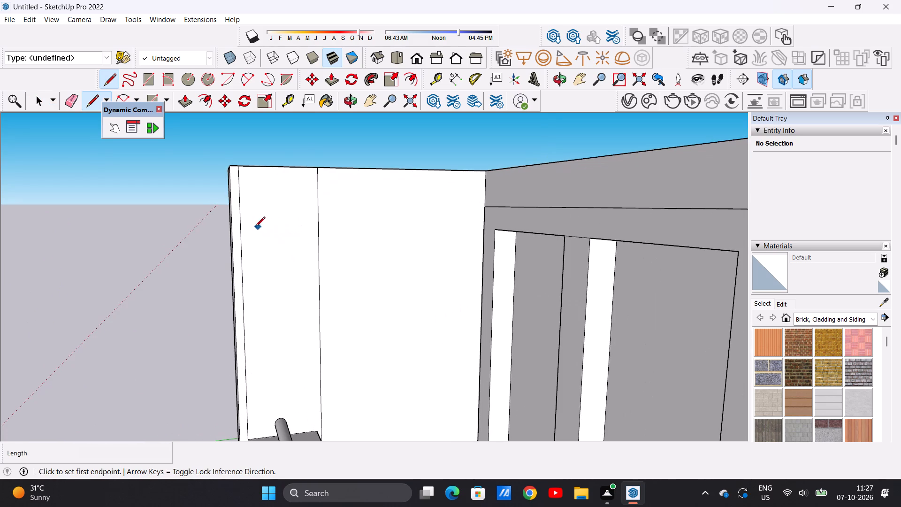
left_click(240, 225)
left_click(318, 222)
key("space")
Examine the top storey's first bay and its end wall, parapet and handrail from the front and above, alongside the neighbouring bays.
scroll(235, 243, "down", 9)
middle_click_drag(201, 246, 357, 261)
scroll(140, 270, "down", 7)
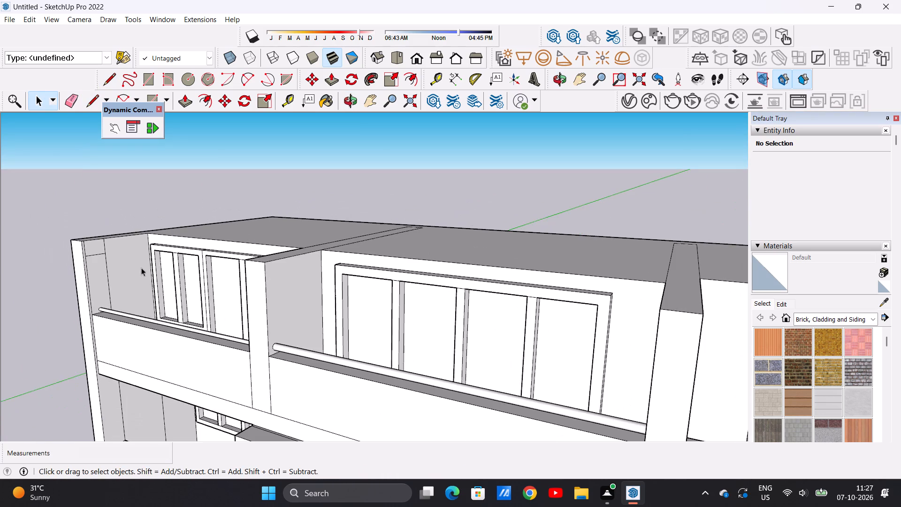
middle_click_drag(70, 290, 104, 307)
scroll(100, 360, "up", 14)
scroll(59, 380, "down", 3)
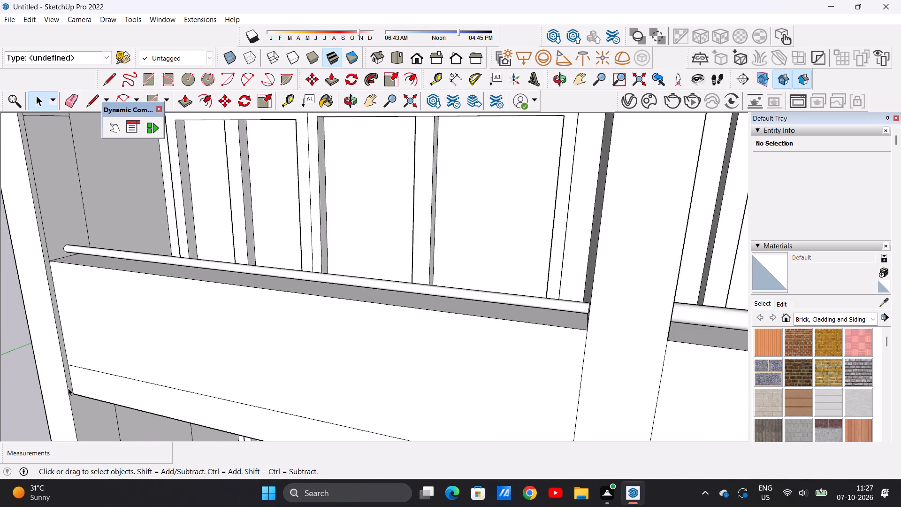
scroll(68, 388, "down", 7)
scroll(55, 248, "up", 7)
middle_click_drag(60, 251, 13, 265)
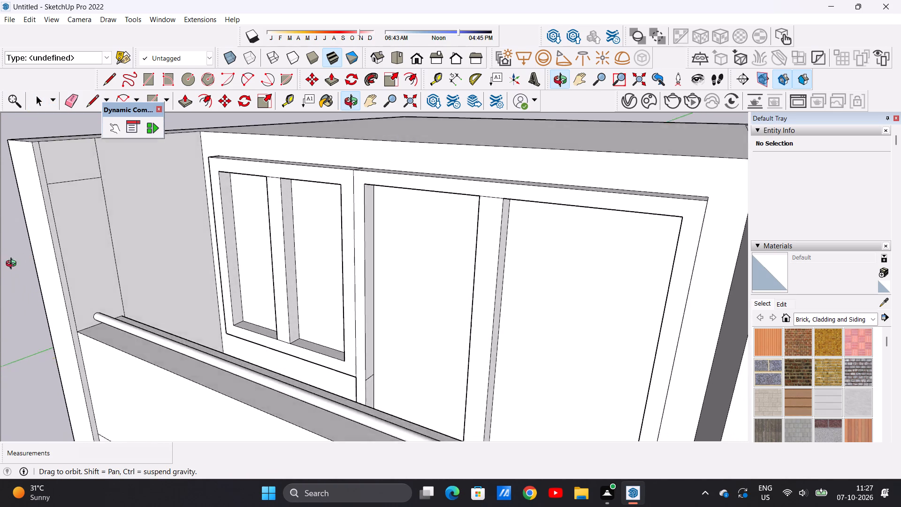
middle_click_drag(13, 265, 7, 271)
middle_click_drag(7, 271, 32, 293)
scroll(34, 292, "down", 10)
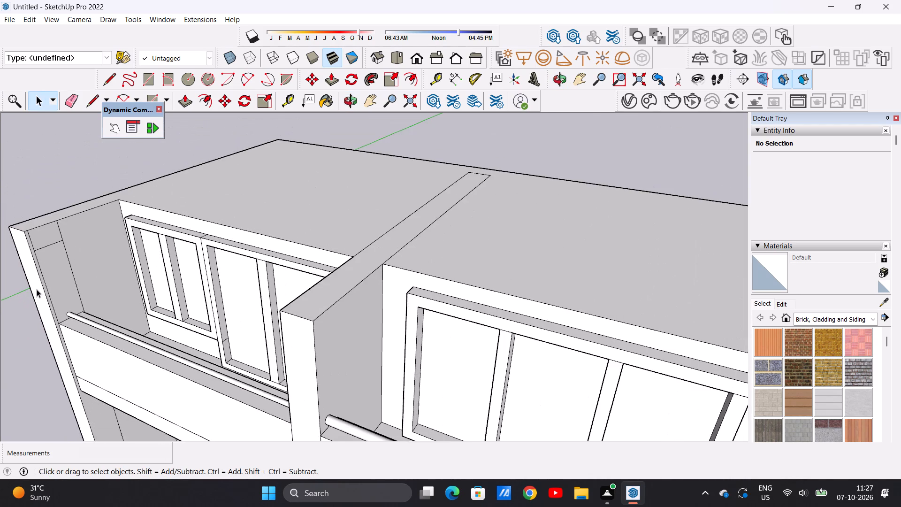
scroll(37, 289, "down", 3)
middle_click_drag(55, 377, 89, 346)
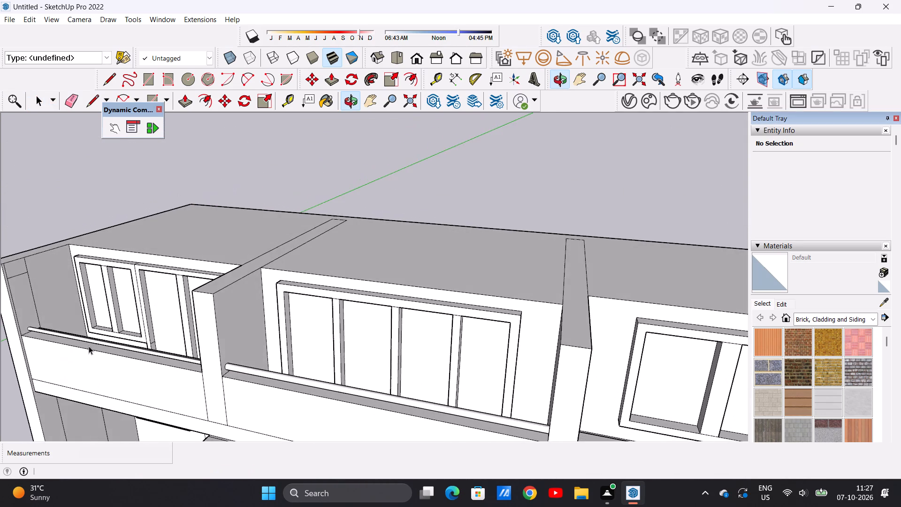
scroll(90, 346, "down", 8)
scroll(41, 351, "down", 6)
scroll(32, 376, "up", 4)
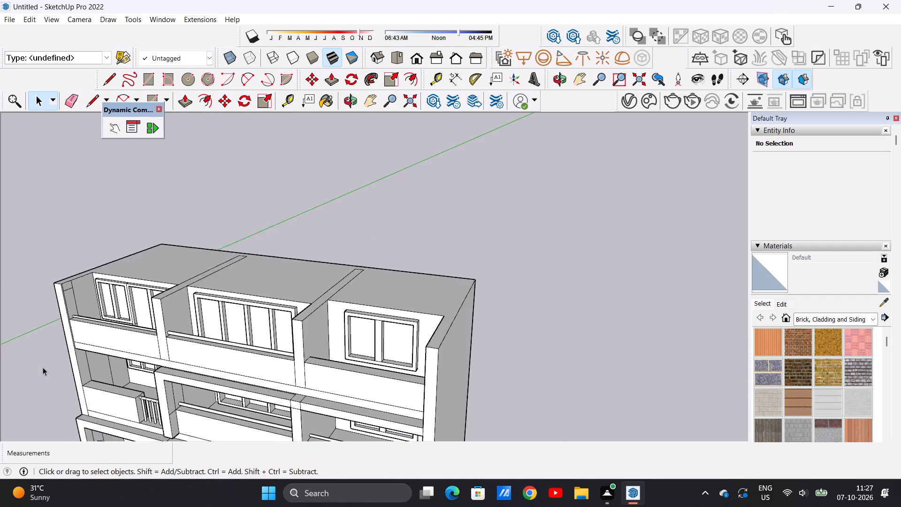
Push the front face of the left end column back about 5 3/8" beside the top-floor balcony parapet.
scroll(43, 367, "up", 8)
middle_click_drag(89, 328, 66, 330)
scroll(97, 276, "up", 4)
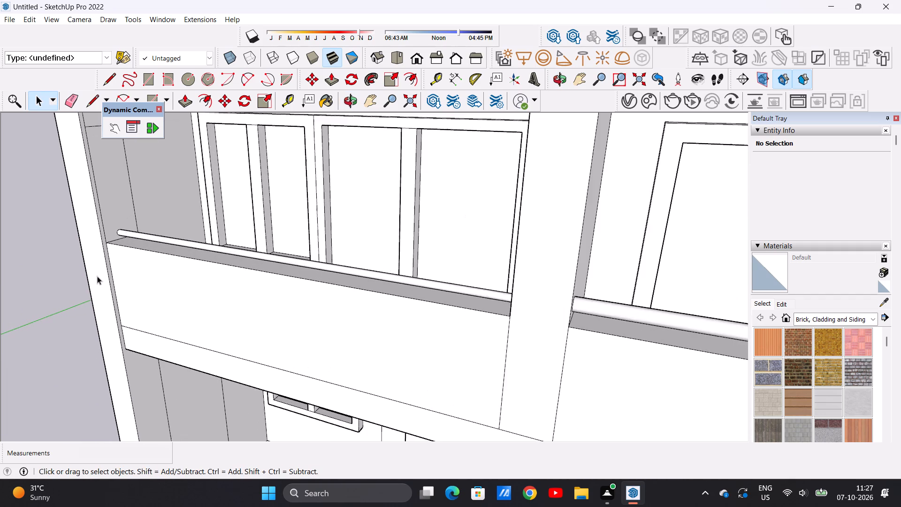
scroll(97, 276, "up", 4)
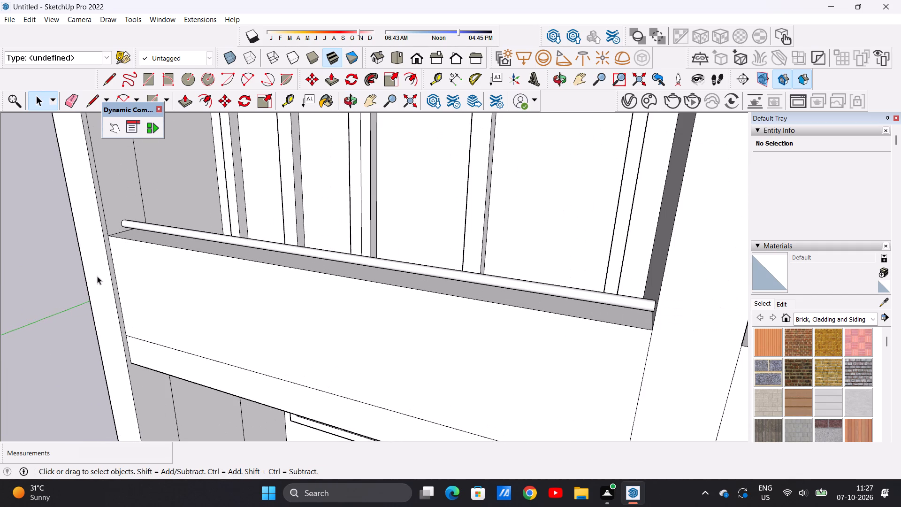
key("p")
left_click(98, 276)
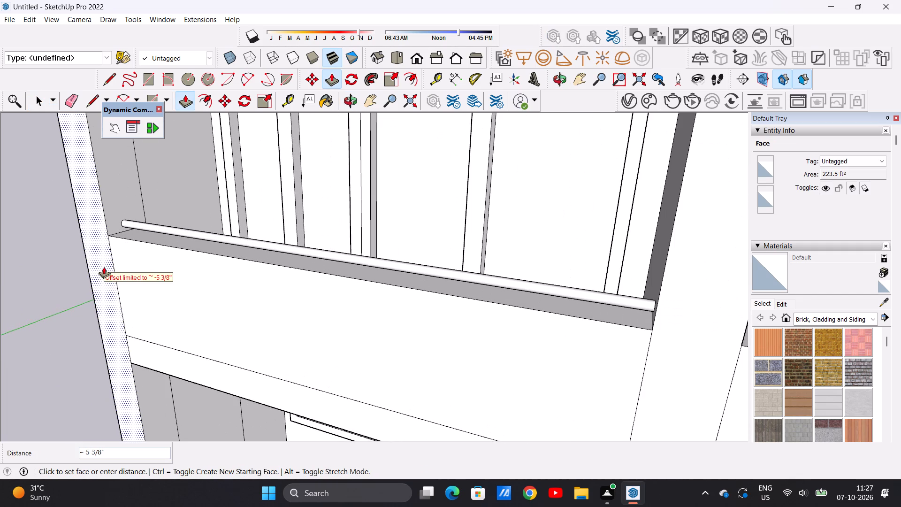
left_click(108, 237)
key("space")
scroll(137, 301, "down", 6)
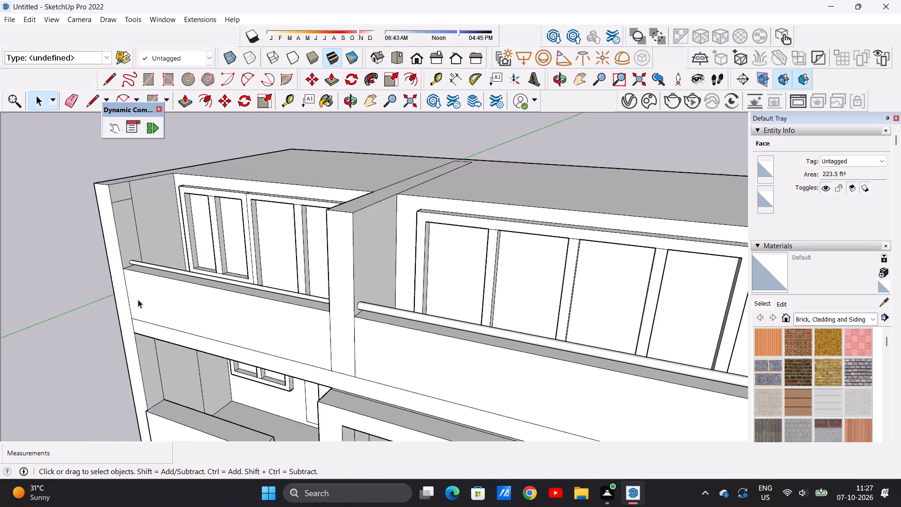
Push the front face of the solid balcony parapet beside the baluster railing back about 5 3/8".
scroll(138, 300, "down", 12)
middle_click_drag(113, 352, 216, 304)
scroll(215, 304, "down", 5)
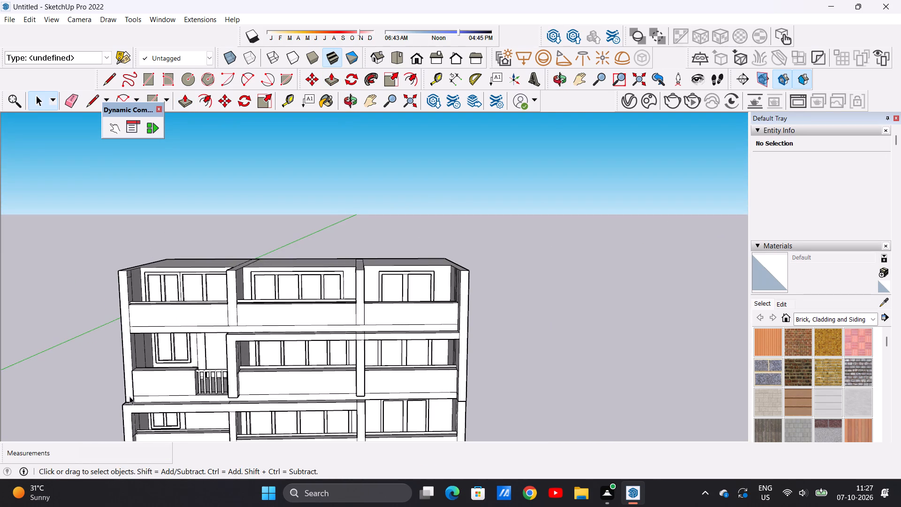
middle_click_drag(130, 396, 298, 383)
scroll(183, 422, "up", 8)
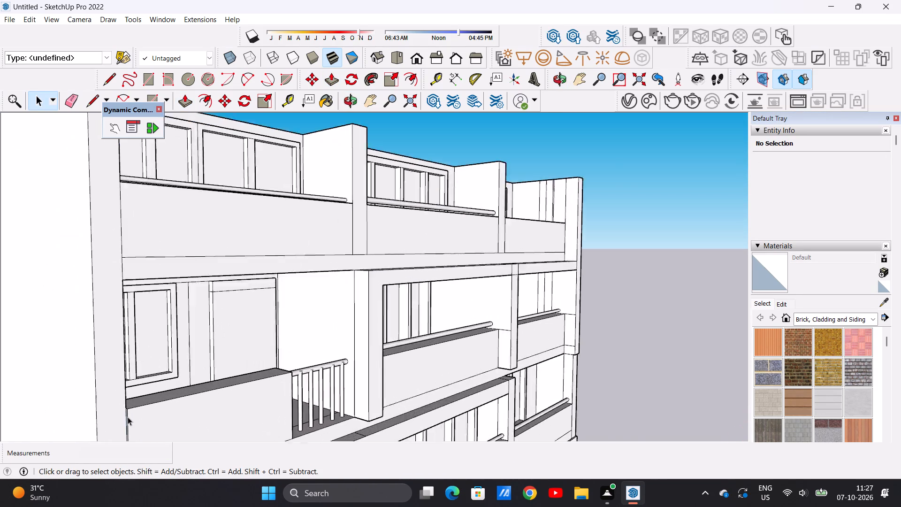
scroll(128, 417, "up", 6)
scroll(146, 381, "down", 11)
middle_click_drag(155, 400, 203, 401)
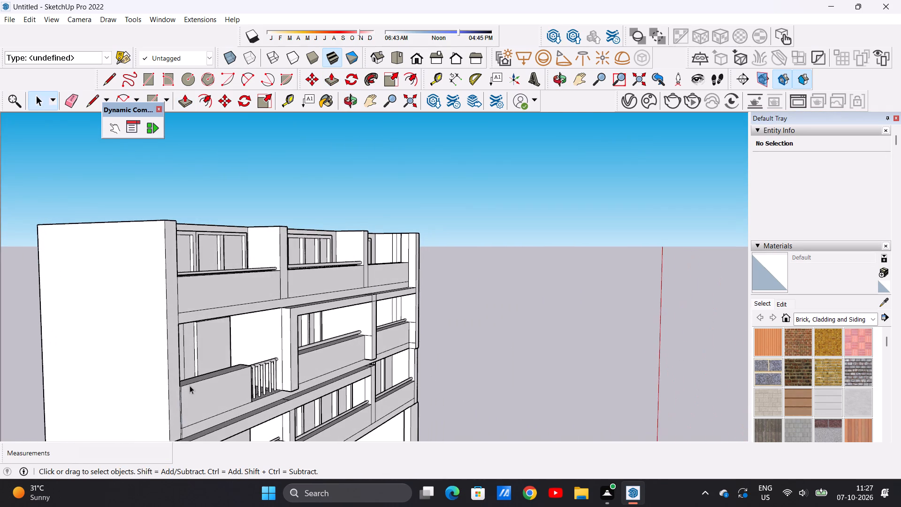
scroll(189, 384, "down", 3)
scroll(202, 413, "up", 5)
scroll(177, 378, "down", 6)
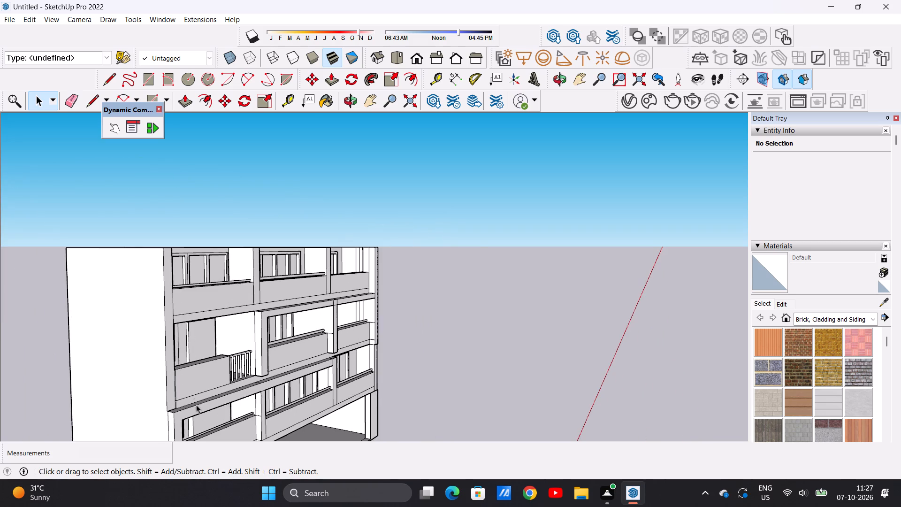
scroll(181, 416, "up", 20)
scroll(181, 416, "up", 1)
scroll(183, 397, "down", 1)
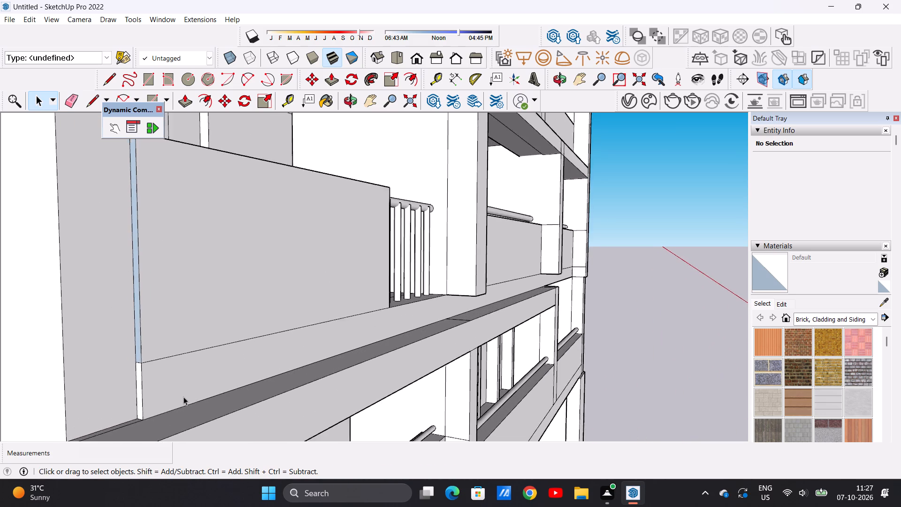
scroll(183, 397, "down", 8)
middle_click_drag(192, 293, 147, 353)
scroll(147, 353, "up", 2)
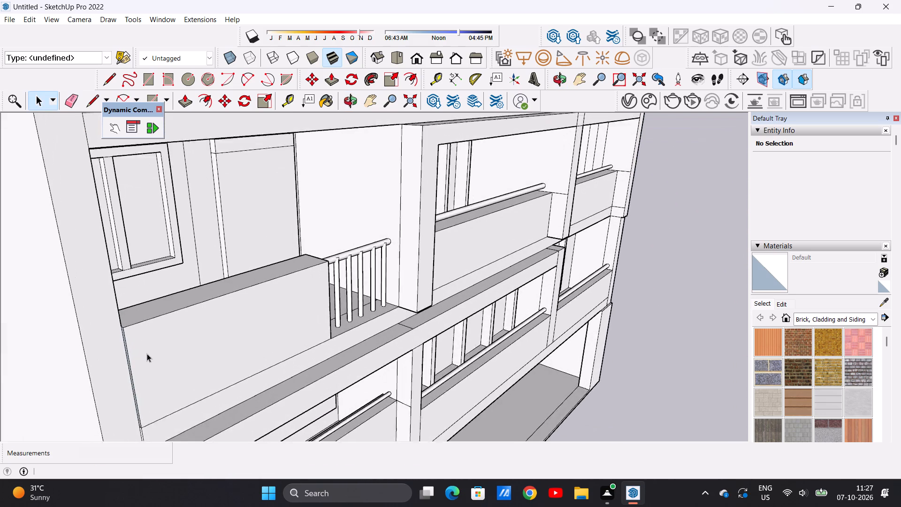
scroll(147, 353, "up", 3)
key("p")
scroll(150, 318, "down", 4)
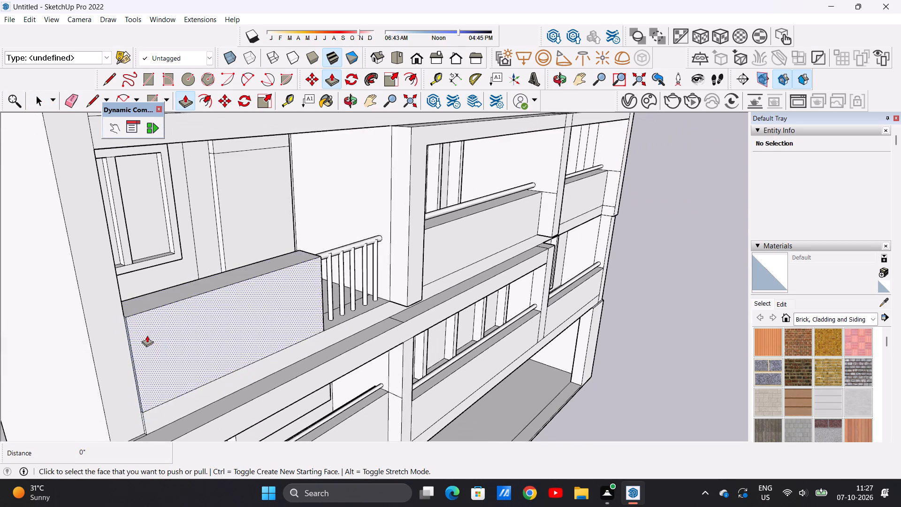
scroll(138, 355, "up", 7)
left_click(137, 356)
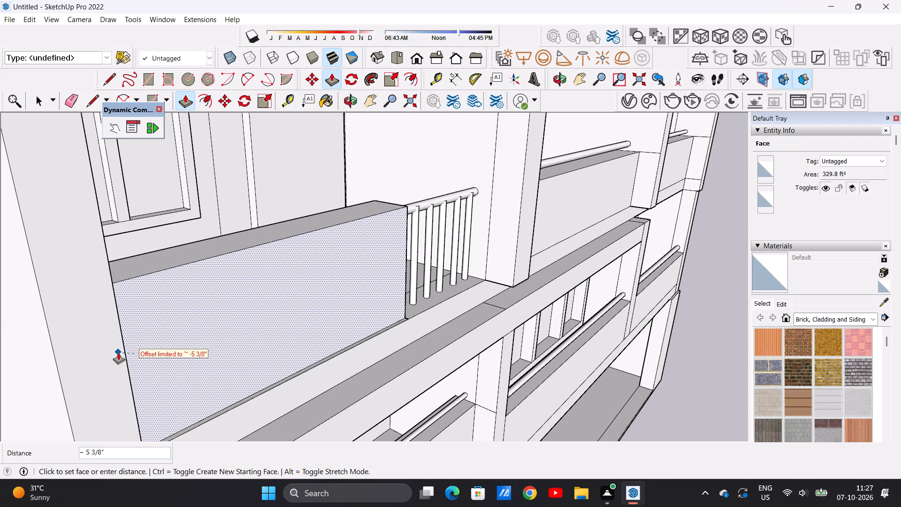
left_click(123, 350)
Push the slab-edge face below the railed balcony's parapet back about 5 3/8".
scroll(141, 322, "down", 9)
scroll(148, 398, "up", 2)
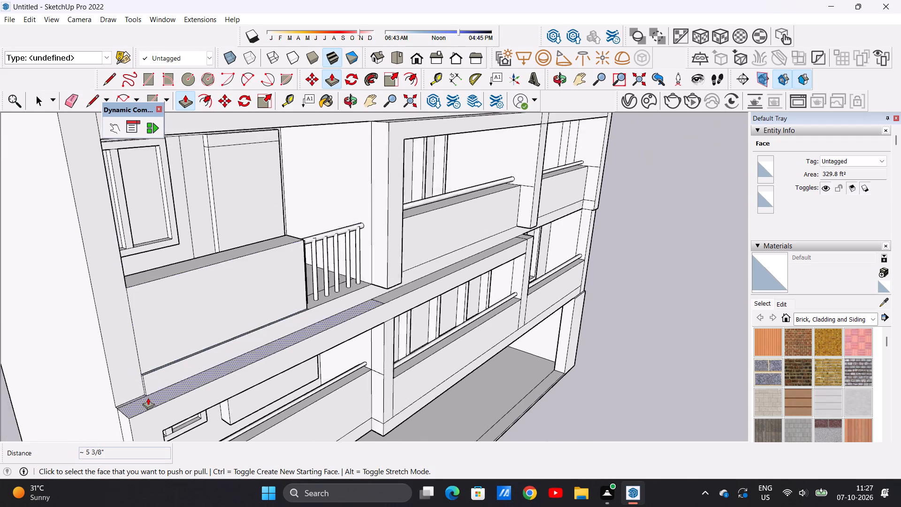
scroll(148, 398, "up", 10)
left_click(146, 363)
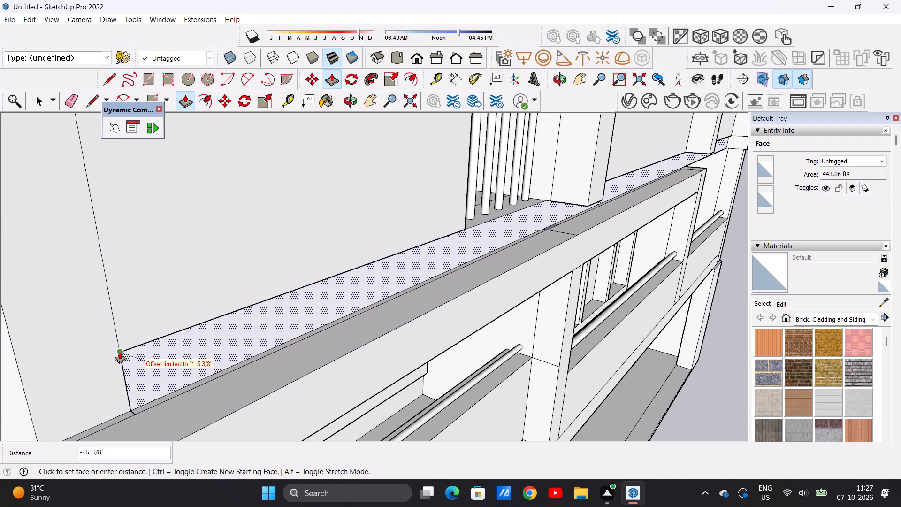
left_click(120, 352)
scroll(282, 359, "down", 5)
middle_click_drag(271, 344, 380, 314)
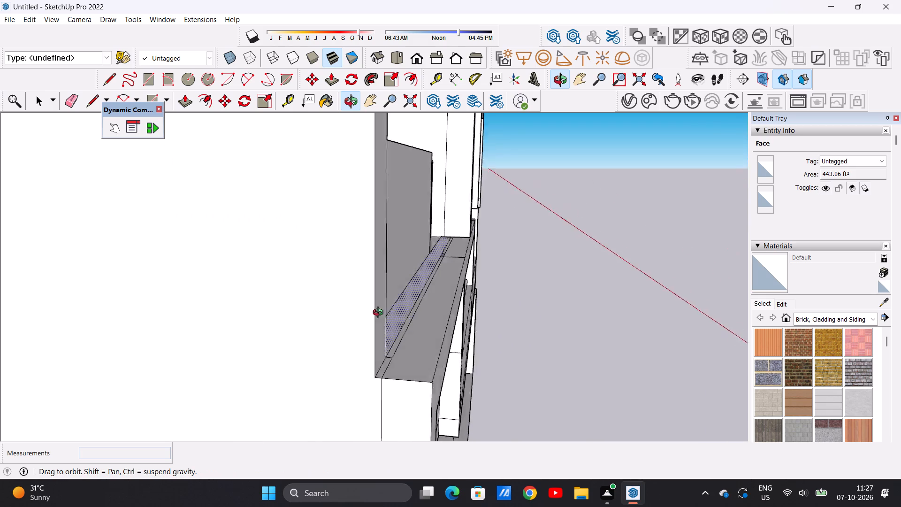
middle_click_drag(380, 314, 314, 314)
scroll(293, 325, "up", 6)
key("space")
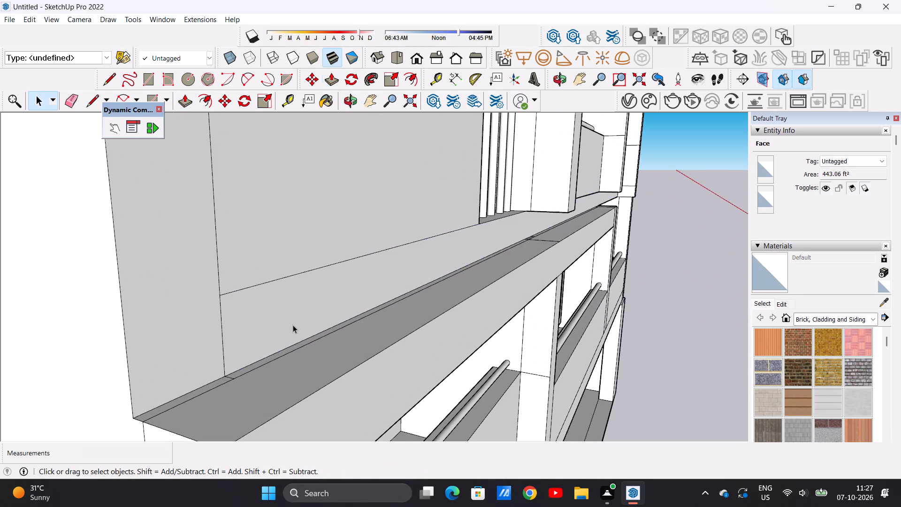
Examine the front balconies across the upper floors and how their parapets and slab edges meet the left end column.
scroll(293, 325, "down", 6)
middle_click_drag(284, 329, 272, 322)
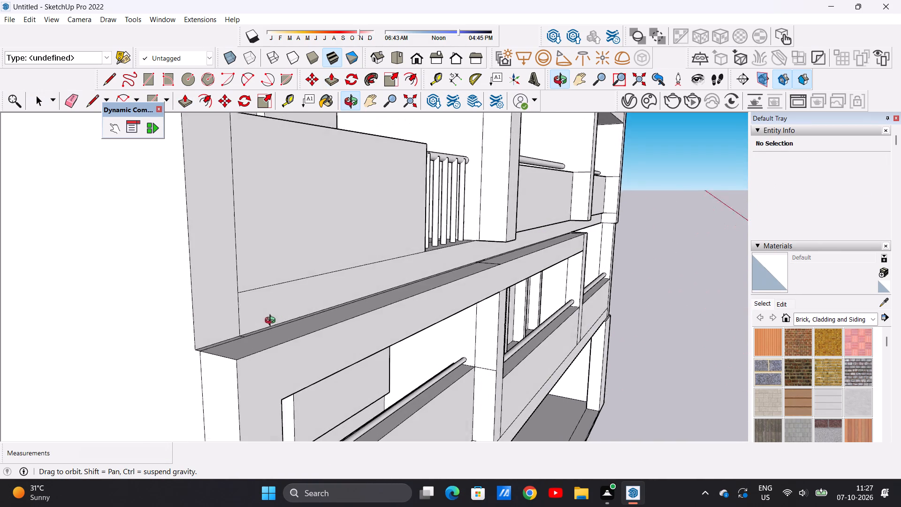
middle_click_drag(272, 322, 271, 322)
scroll(247, 332, "down", 20)
middle_click_drag(346, 276, 246, 266)
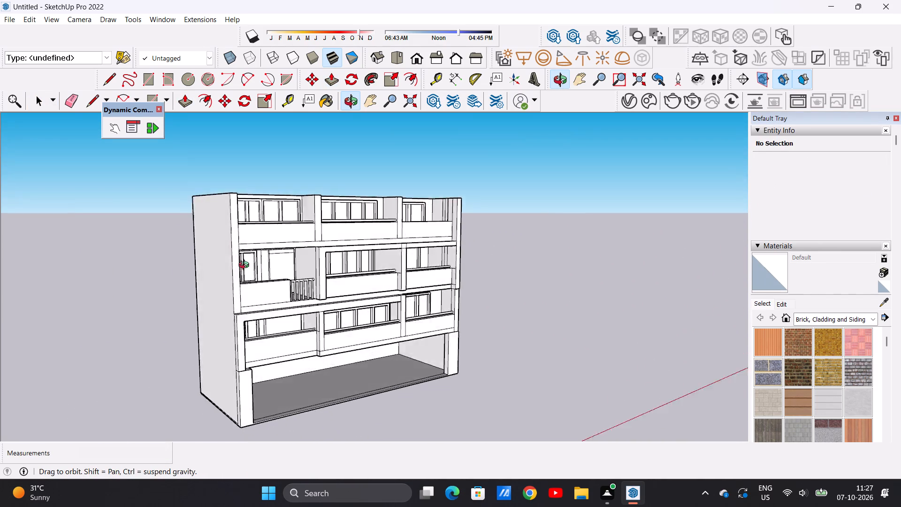
middle_click_drag(246, 266, 169, 277)
scroll(282, 366, "up", 19)
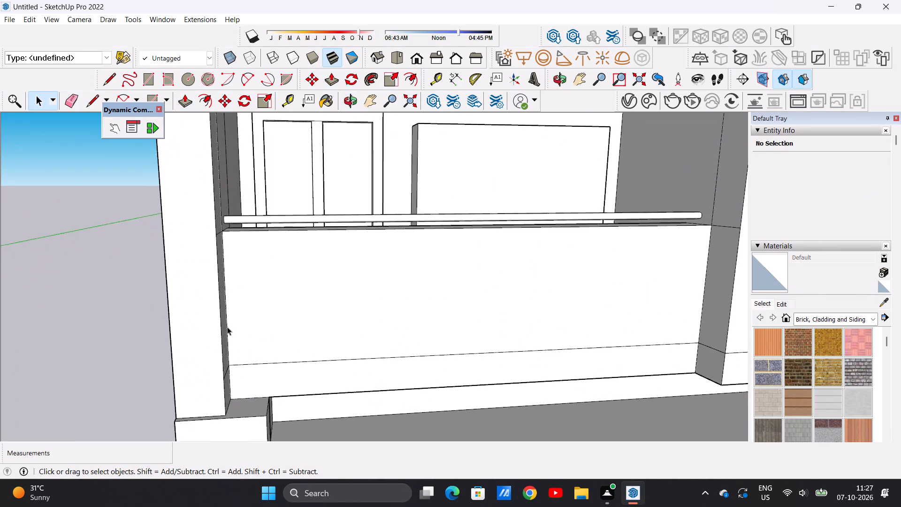
scroll(227, 327, "up", 4)
middle_click_drag(256, 314, 257, 337)
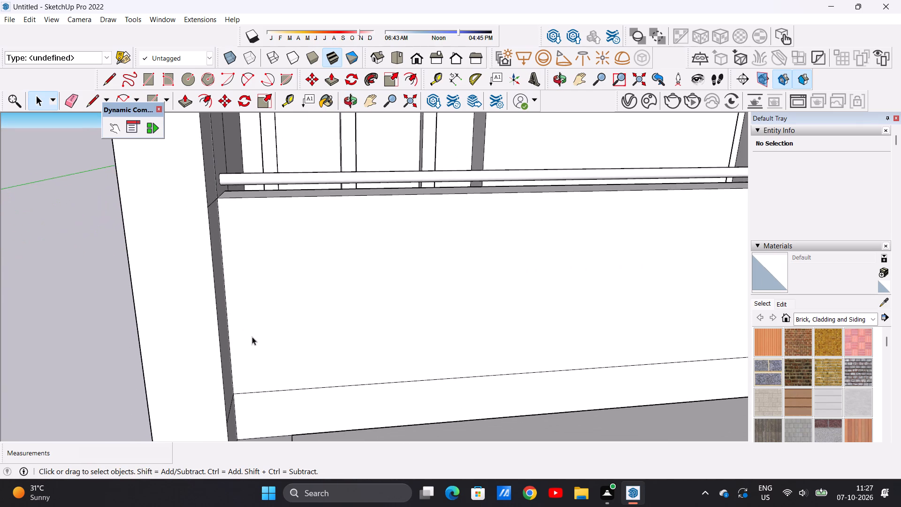
scroll(214, 343, "down", 20)
scroll(214, 343, "down", 8)
scroll(232, 263, "up", 8)
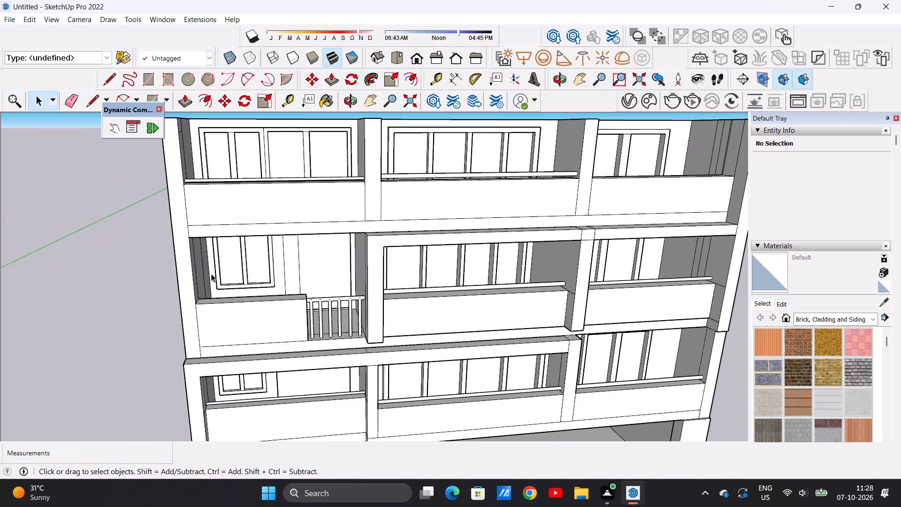
middle_click_drag(202, 278, 237, 273)
scroll(226, 299, "down", 6)
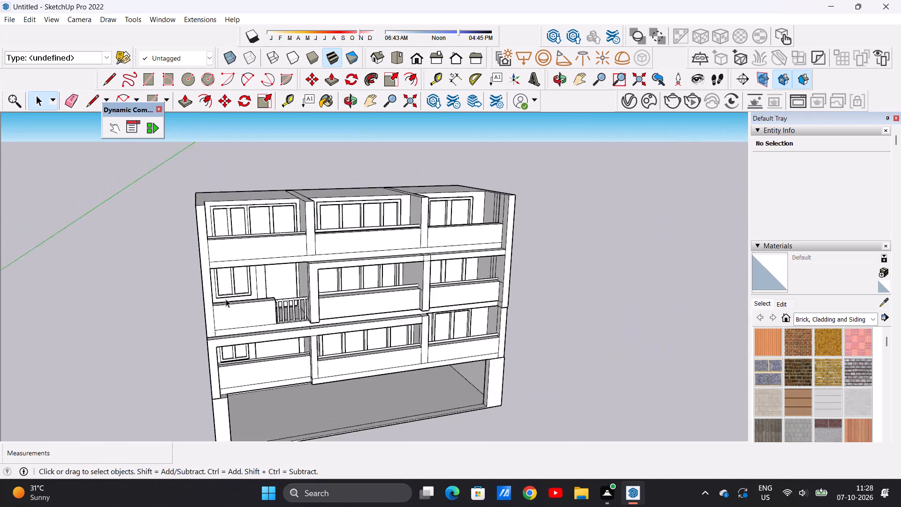
Extend the small face at the left end column's inner top about 101' 2 7/16" across the first two bays as a roof-level beam.
scroll(226, 299, "down", 2)
middle_click_drag(283, 208, 132, 199)
scroll(252, 189, "up", 14)
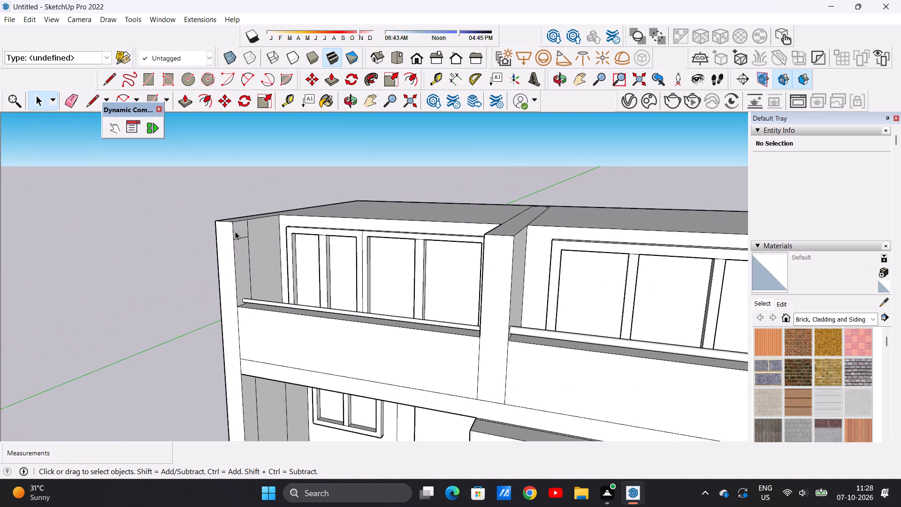
scroll(235, 231, "up", 4)
key("p")
left_click(241, 221)
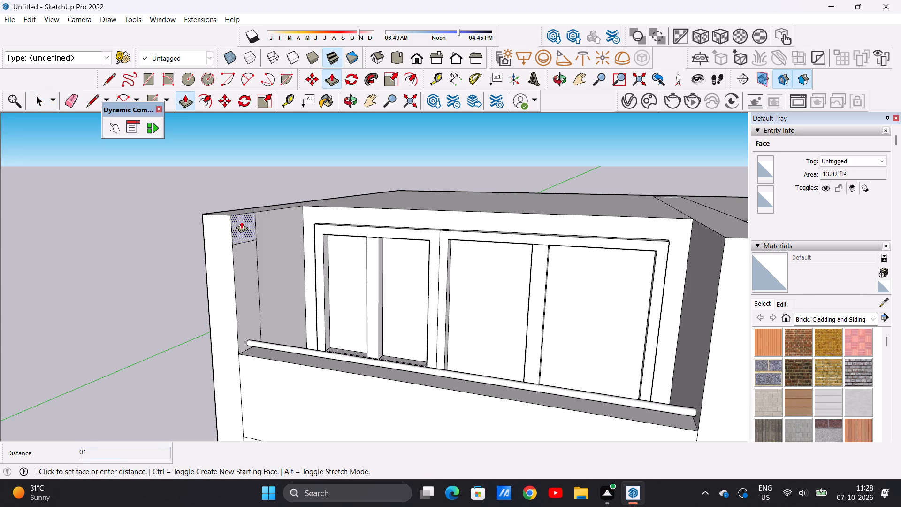
scroll(349, 238, "down", 15)
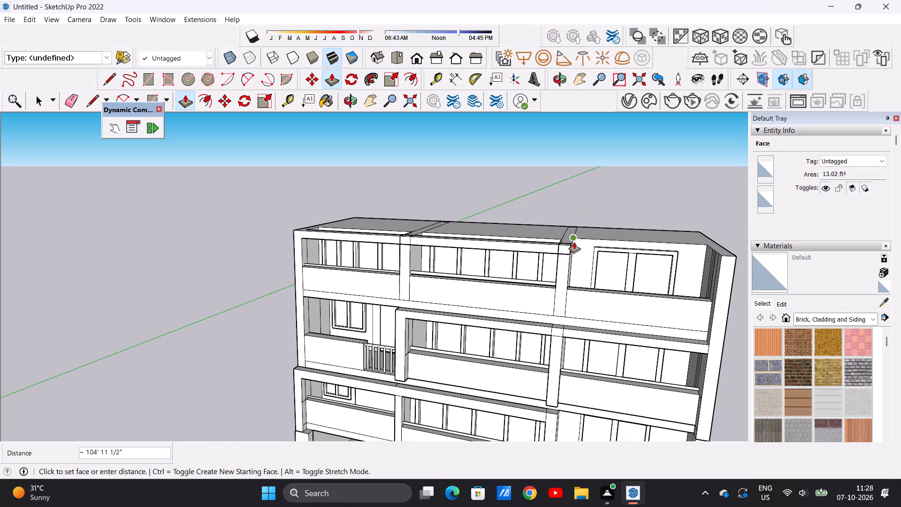
scroll(574, 242, "up", 15)
left_click(504, 244)
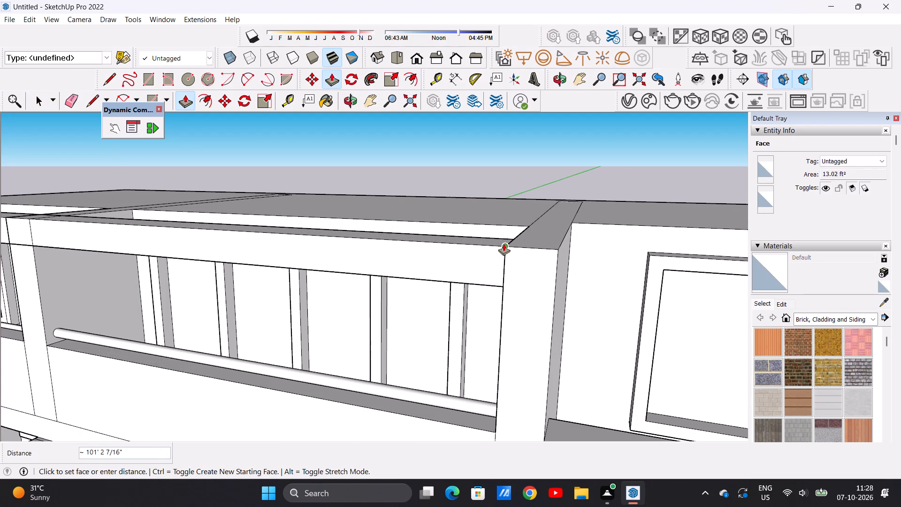
key("space")
Pull the joined front face of the left end column and first-bay roof beam outward 3' 2 7/16", keeping the starting face.
scroll(519, 276, "down", 17)
middle_click_drag(488, 277, 489, 277)
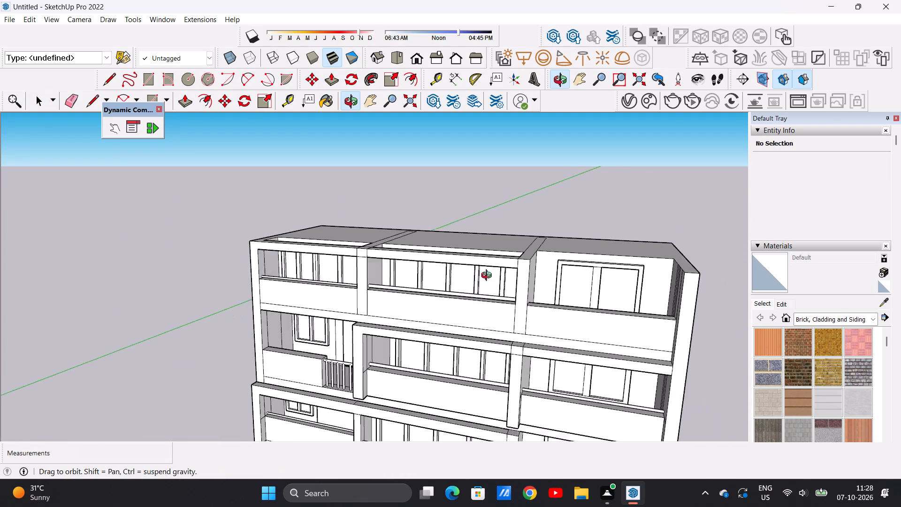
middle_click_drag(489, 277, 546, 246)
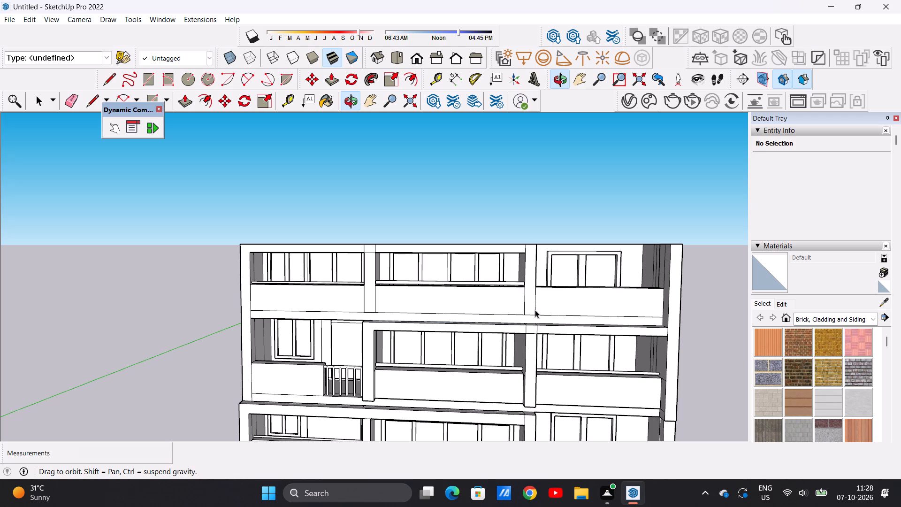
scroll(529, 297, "up", 2)
scroll(535, 294, "down", 1)
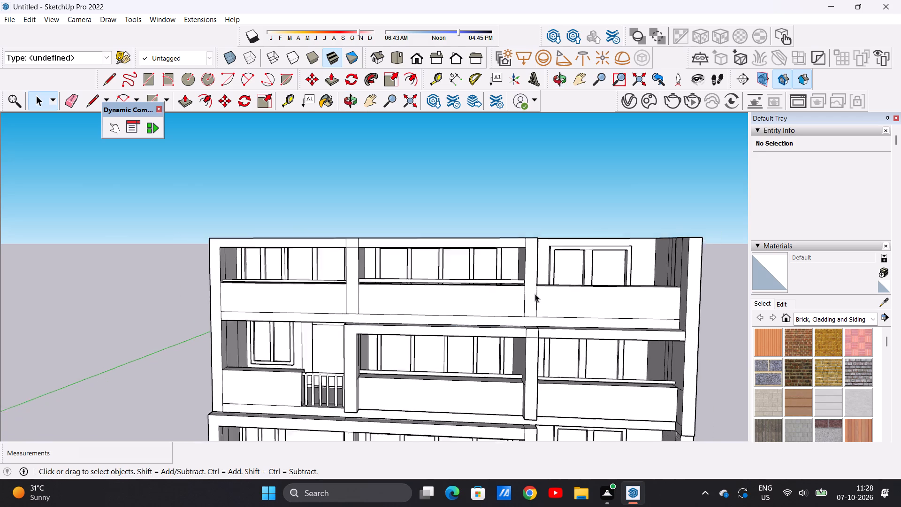
scroll(535, 294, "down", 2)
middle_click_drag(254, 305, 411, 318)
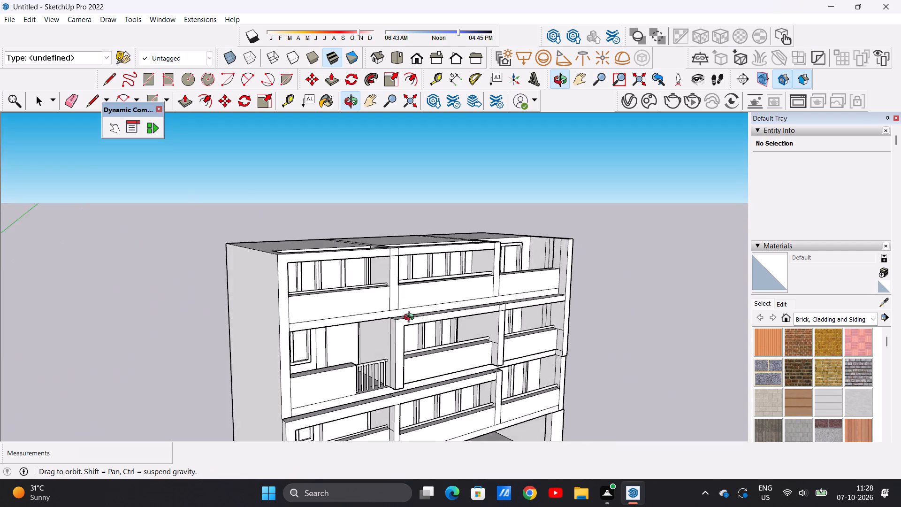
middle_click_drag(411, 318, 427, 310)
scroll(317, 349, "up", 4)
key("p")
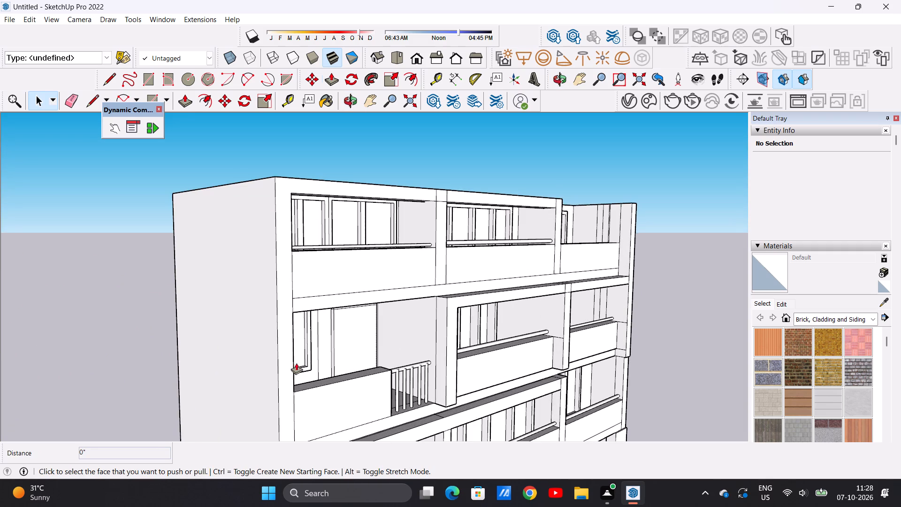
left_click(285, 338)
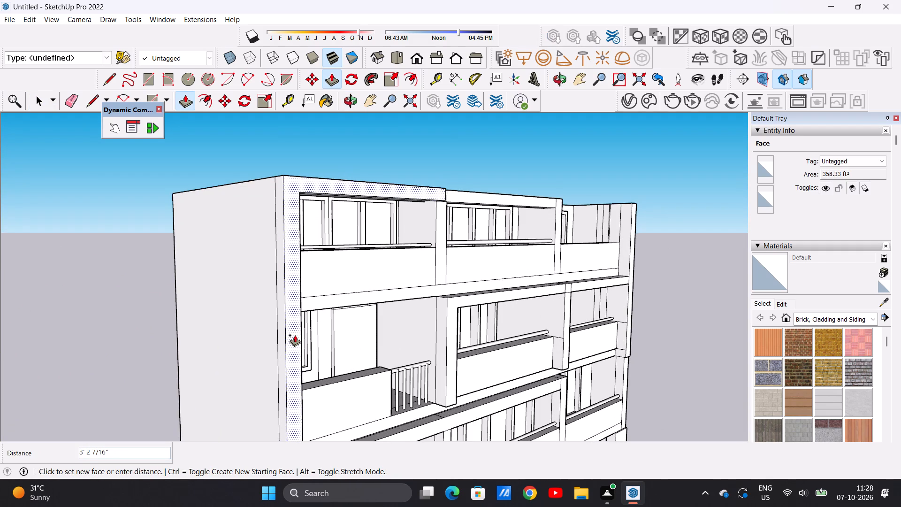
left_click(295, 335)
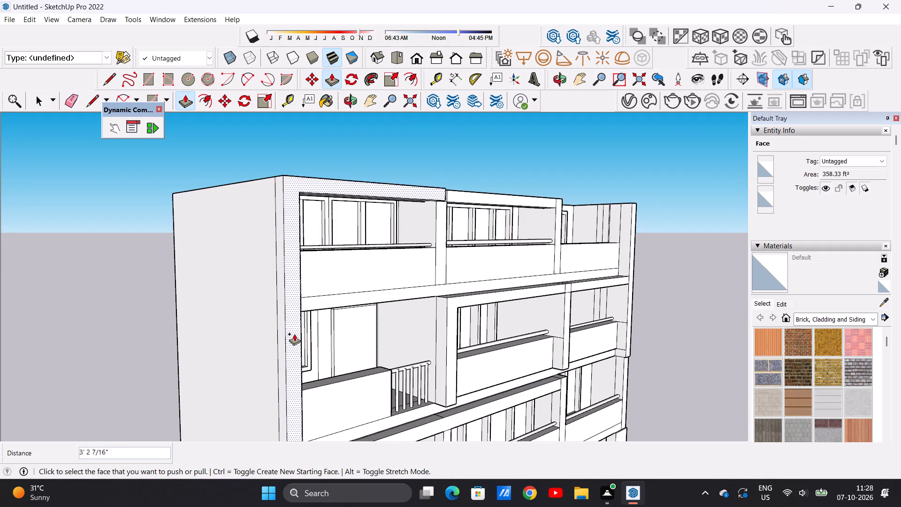
Extend the projecting roof beam's end face across the second bay to the outer edge of the column between the second and third bays.
middle_click_drag(294, 334, 228, 324)
scroll(227, 324, "down", 5)
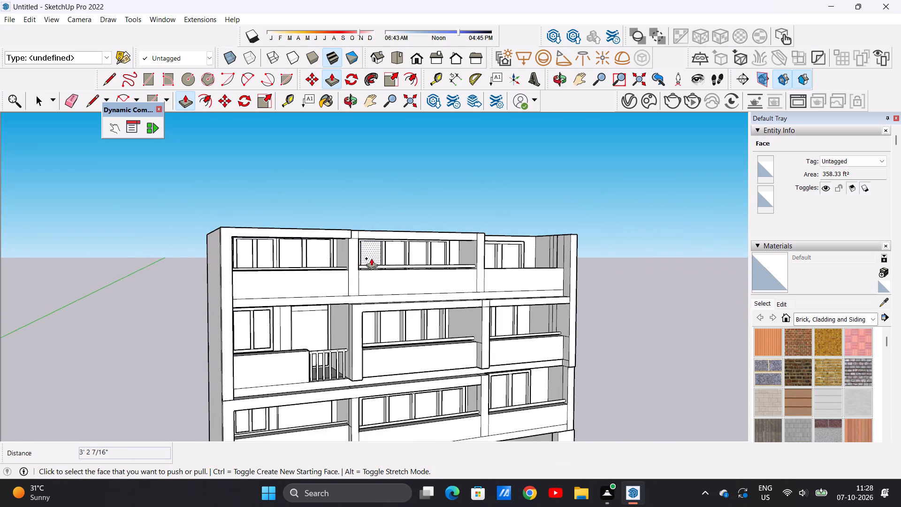
middle_click_drag(357, 262, 173, 285)
scroll(330, 231, "up", 11)
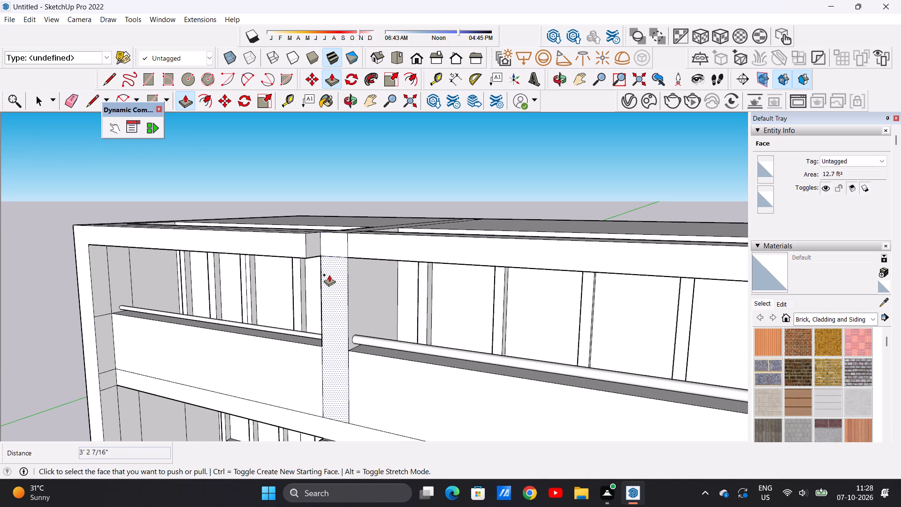
left_click(313, 239)
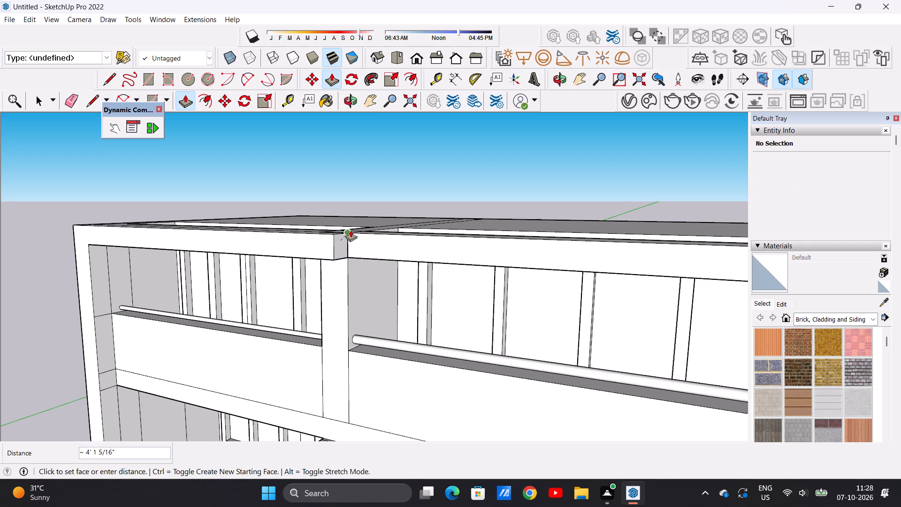
scroll(321, 237, "down", 12)
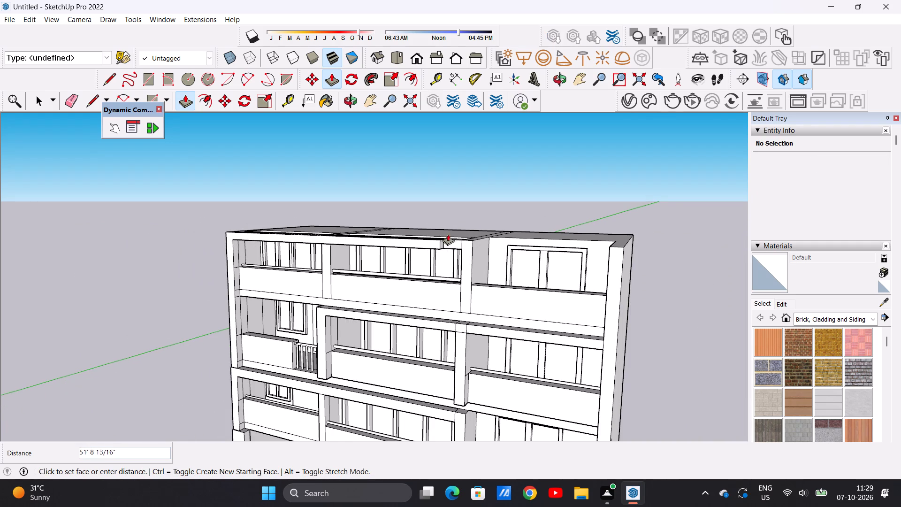
scroll(467, 235, "up", 18)
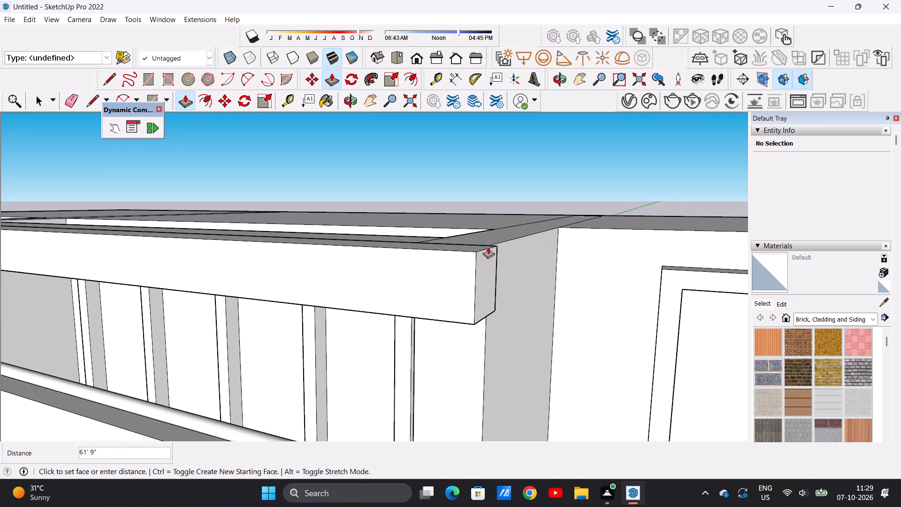
middle_click_drag(505, 249, 403, 249)
scroll(391, 249, "up", 9)
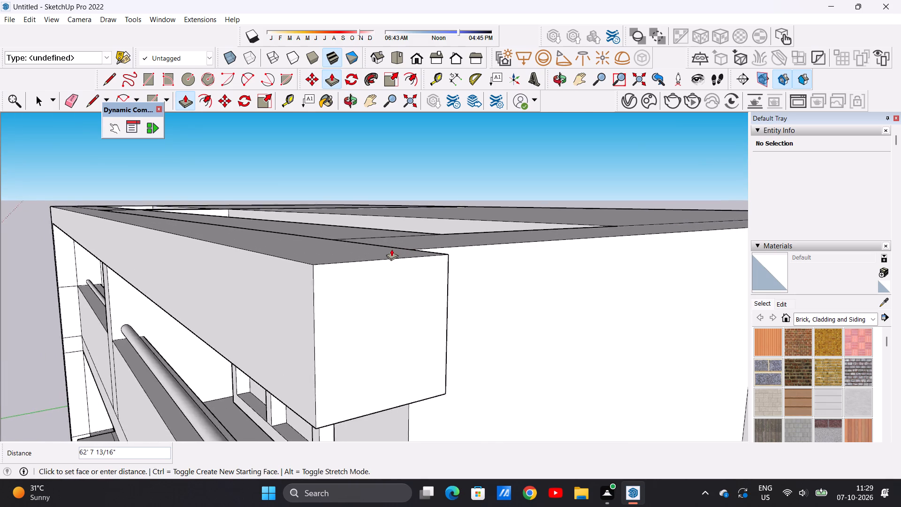
scroll(391, 249, "up", 3)
scroll(391, 248, "down", 8)
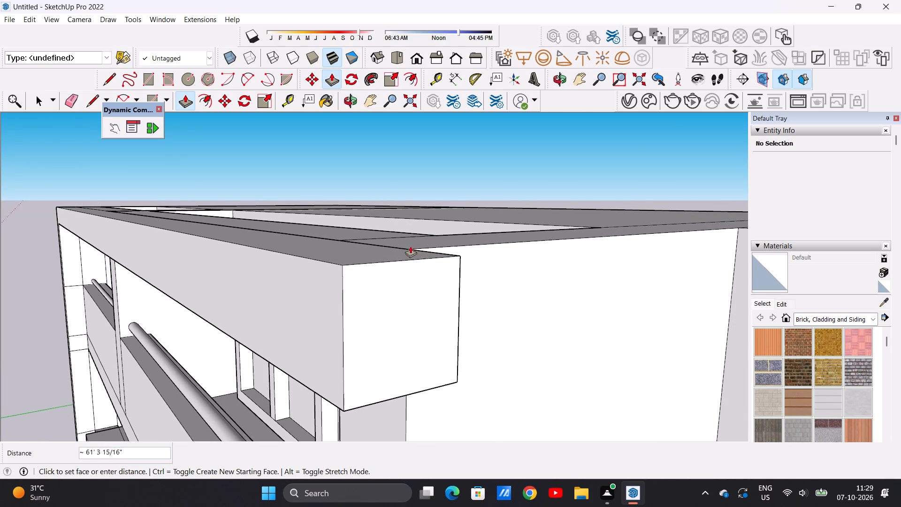
middle_click_drag(436, 250, 414, 251)
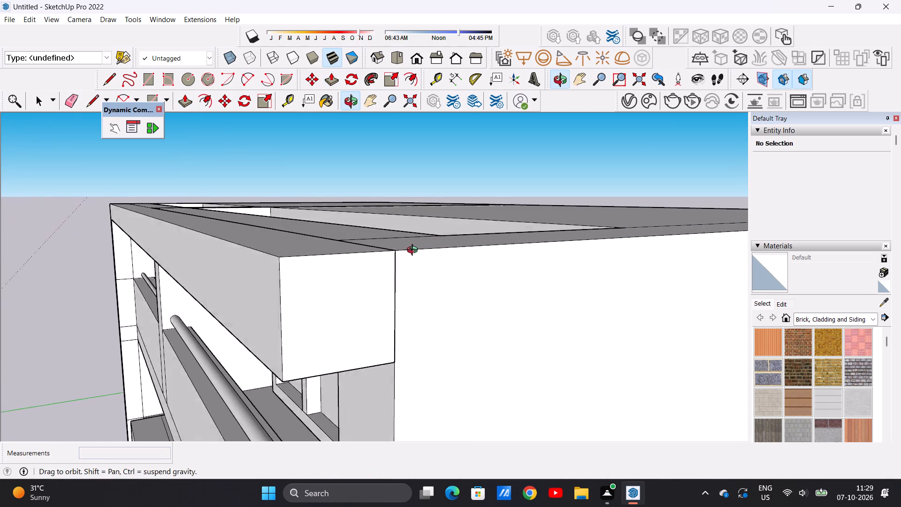
middle_click_drag(414, 251, 380, 253)
left_click(371, 254)
key("space")
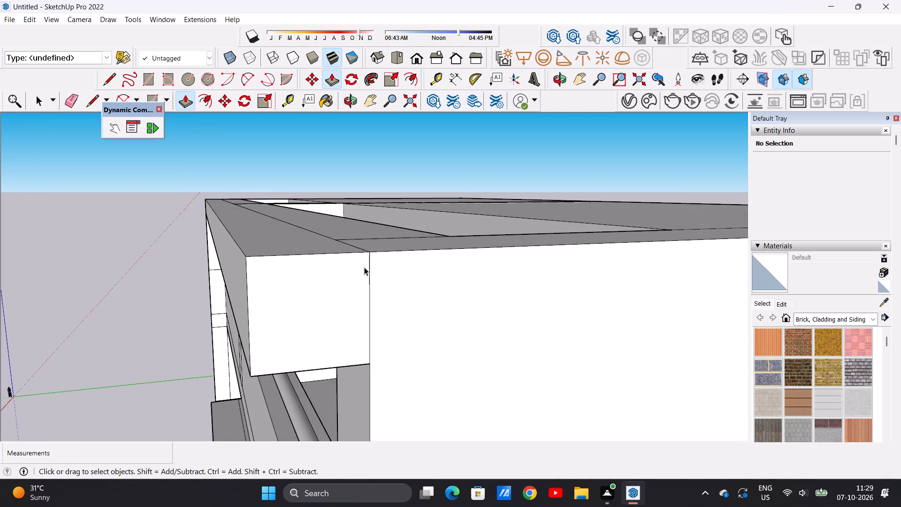
Examine the front facade from several angles, checking how the extended roof beam sits over the top-floor columns and balconies.
scroll(382, 257, "down", 20)
scroll(382, 257, "down", 3)
middle_click_drag(280, 307, 309, 305)
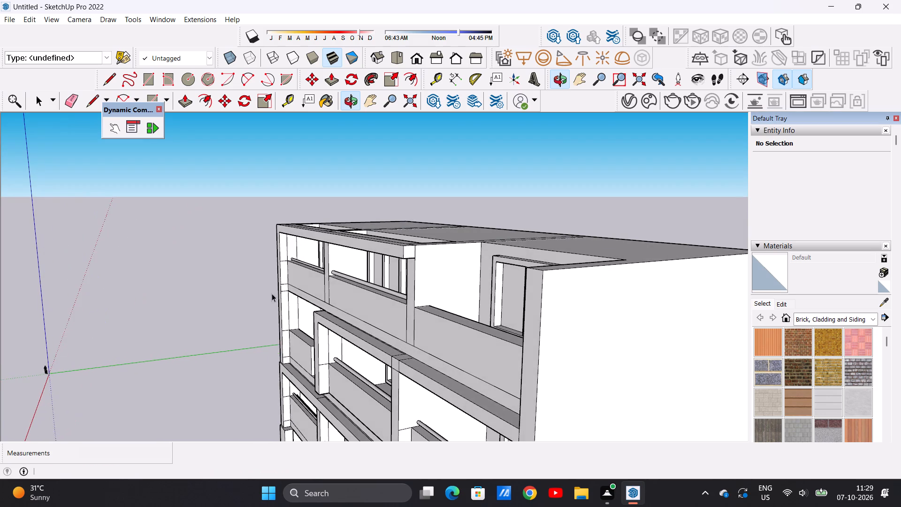
scroll(291, 273, "down", 9)
middle_click_drag(297, 281, 479, 262)
scroll(341, 263, "up", 4)
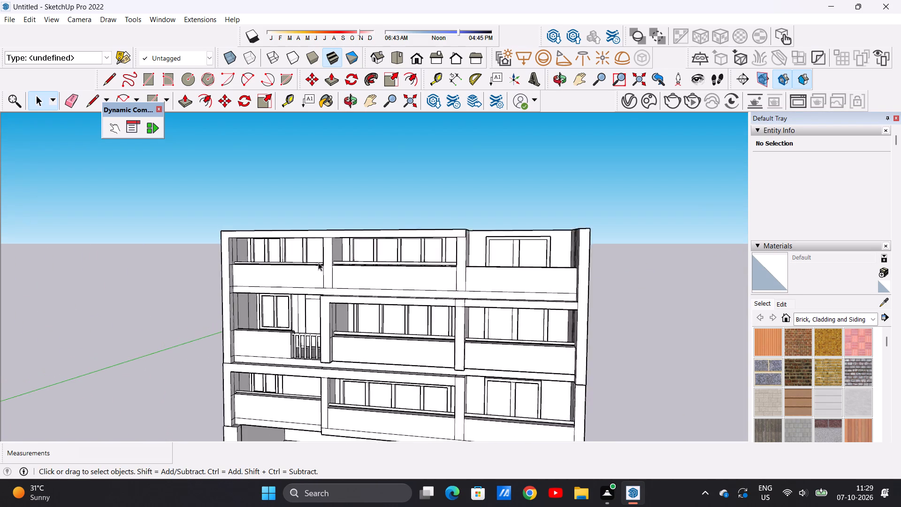
scroll(318, 262, "up", 3)
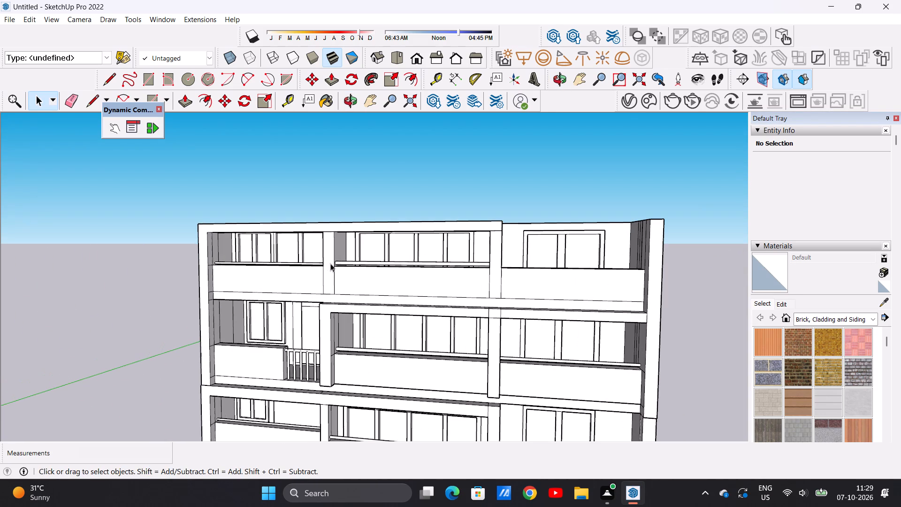
scroll(355, 276, "down", 4)
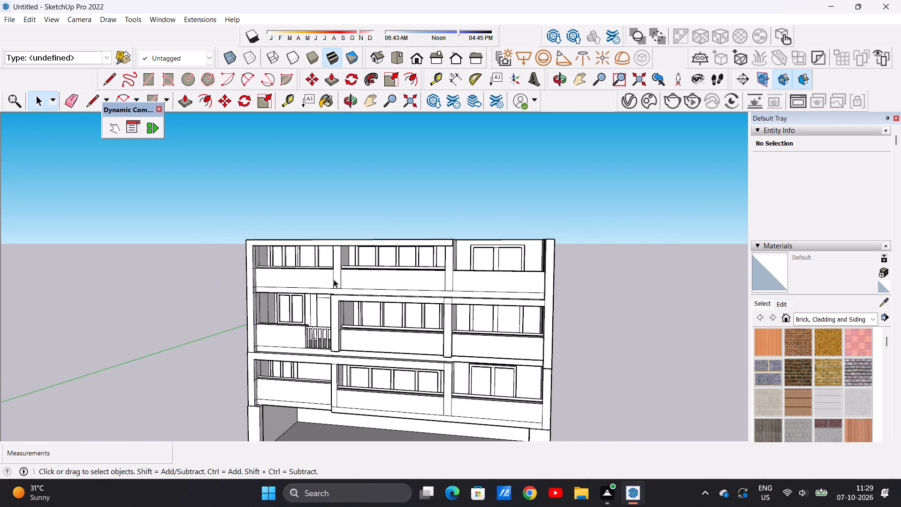
middle_click_drag(333, 279, 504, 267)
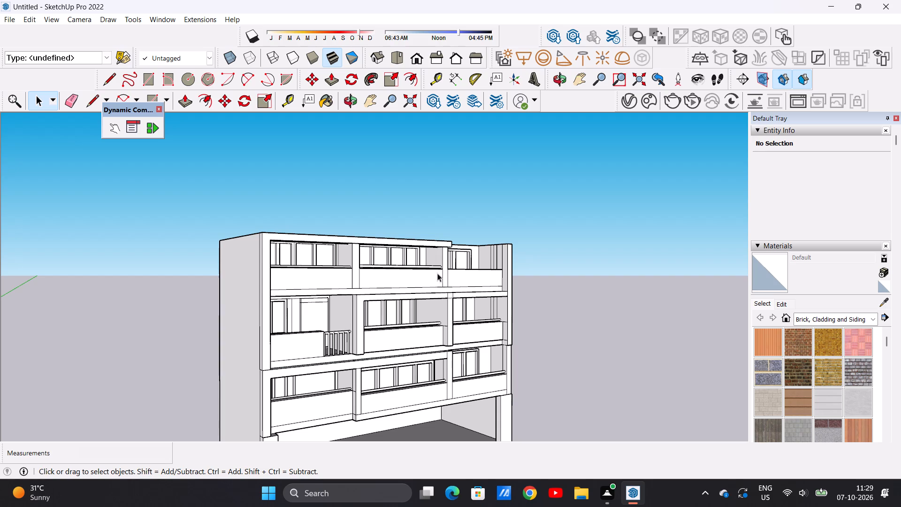
middle_click_drag(447, 263, 320, 292)
Pull the front face of the top-floor column below the roof beam's end outward 3' 2 7/16", keeping the starting face.
scroll(452, 258, "up", 5)
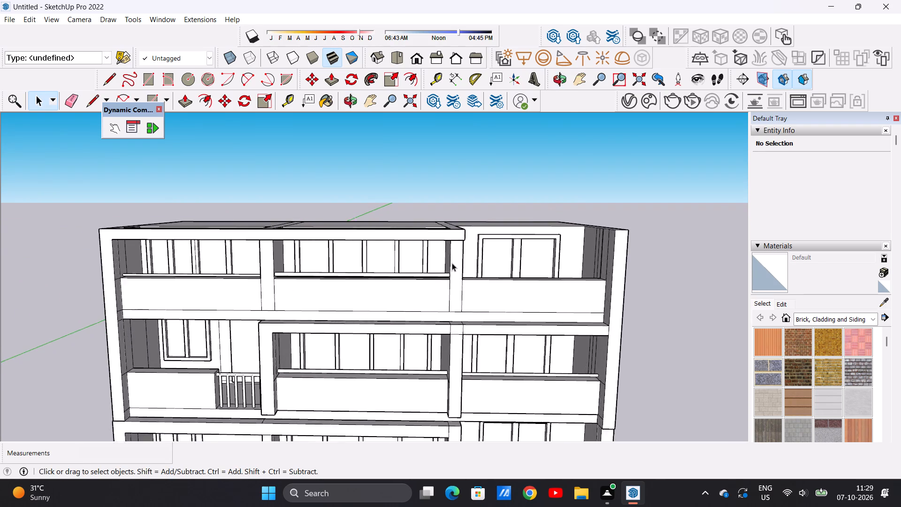
scroll(452, 263, "up", 5)
key("p")
middle_click_drag(444, 280, 401, 282)
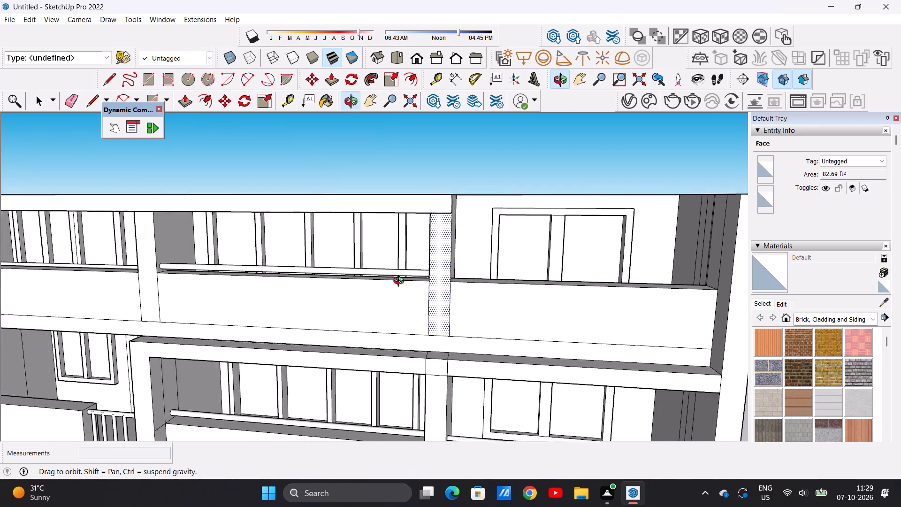
middle_click_drag(401, 282, 332, 283)
middle_click_drag(417, 235, 367, 260)
scroll(332, 261, "up", 7)
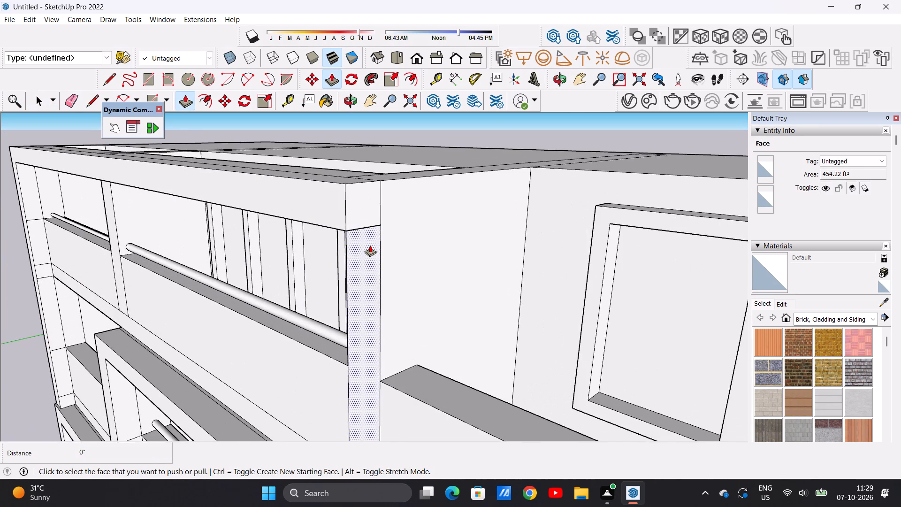
left_click(370, 245)
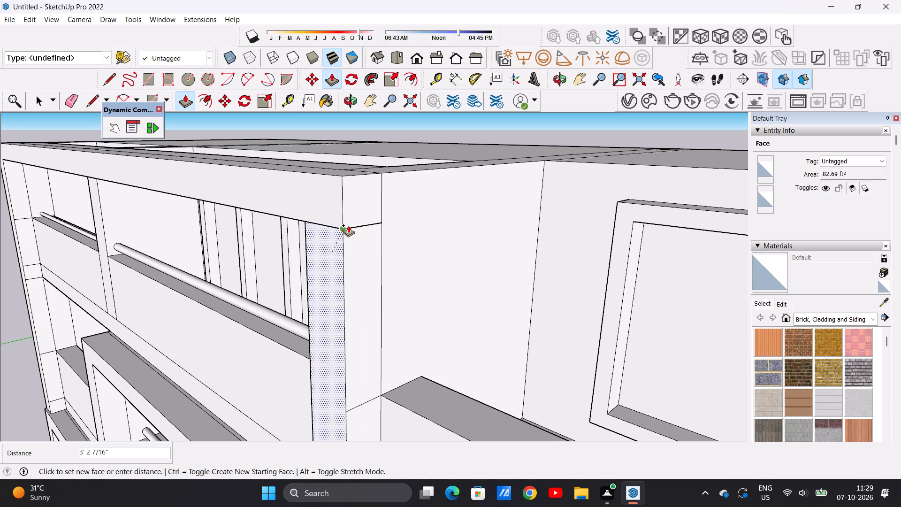
left_click(348, 225)
key("space")
Draw a 3' vertical line across the top-floor slab edge, continuing the left edge of the column between the first and second bays.
scroll(349, 246, "down", 19)
middle_click_drag(278, 275, 358, 275)
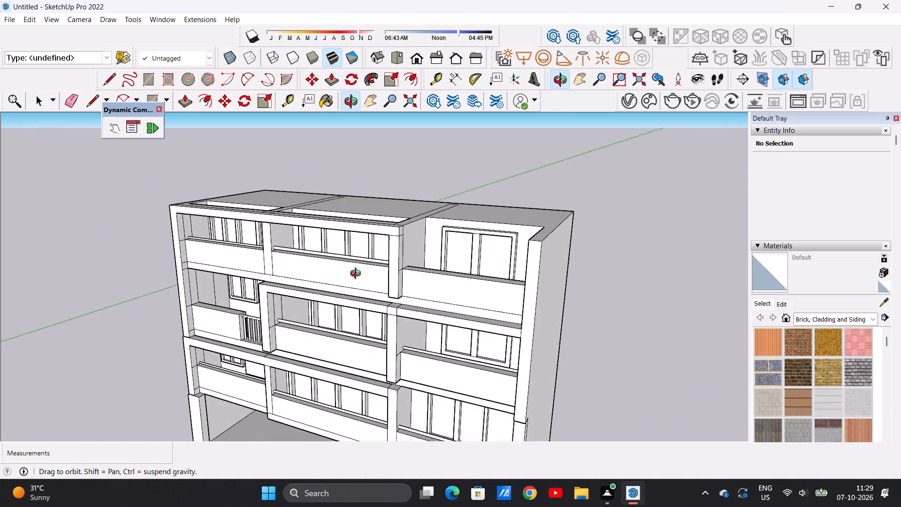
middle_click_drag(358, 275, 373, 271)
scroll(305, 267, "down", 5)
middle_click_drag(251, 280, 373, 284)
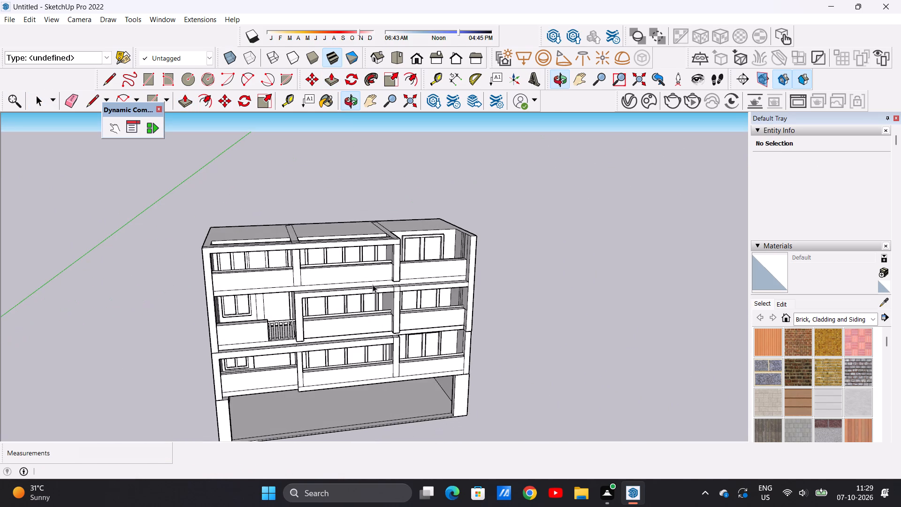
scroll(309, 284, "down", 7)
scroll(322, 299, "up", 11)
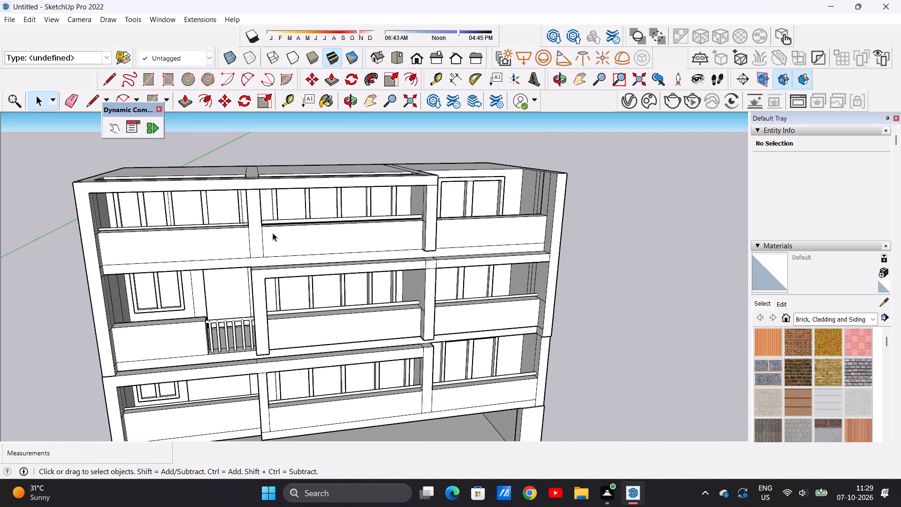
scroll(273, 239, "up", 4)
middle_click_drag(240, 245, 292, 238)
scroll(289, 258, "up", 3)
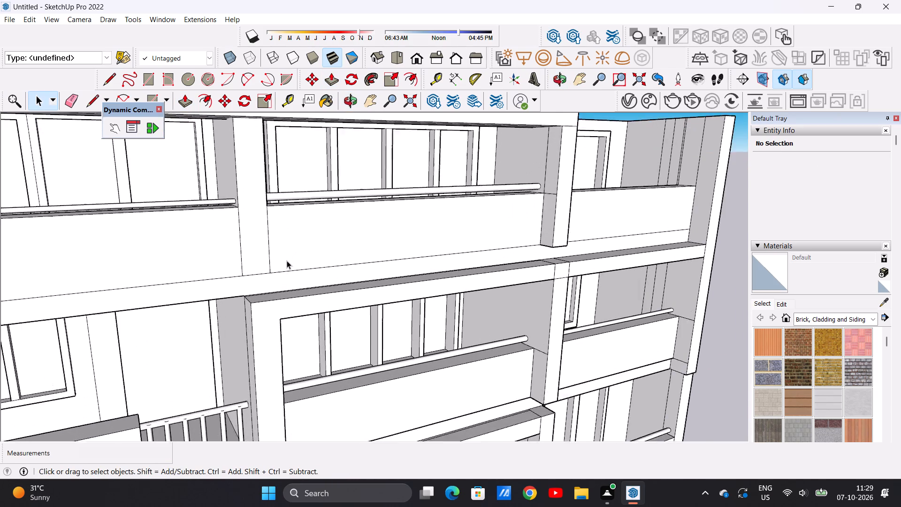
scroll(287, 261, "up", 1)
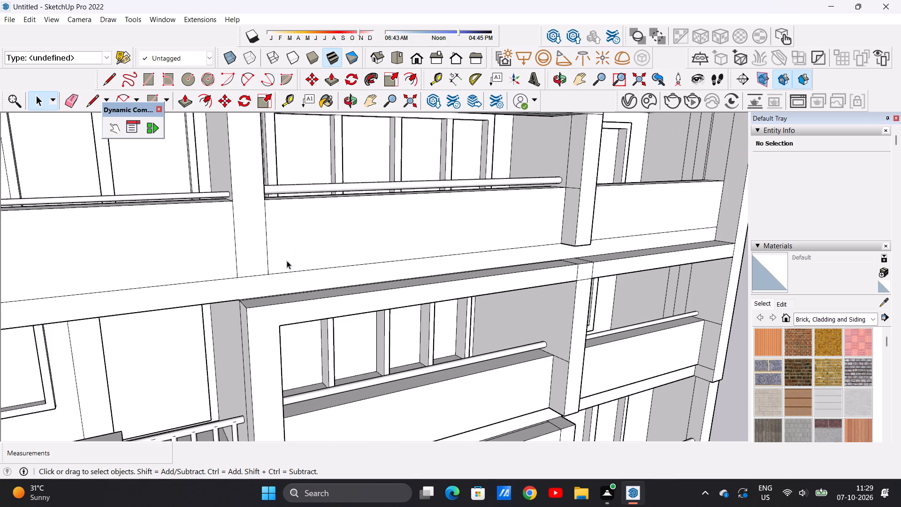
key("l")
scroll(247, 282, "up", 6)
left_click(231, 273)
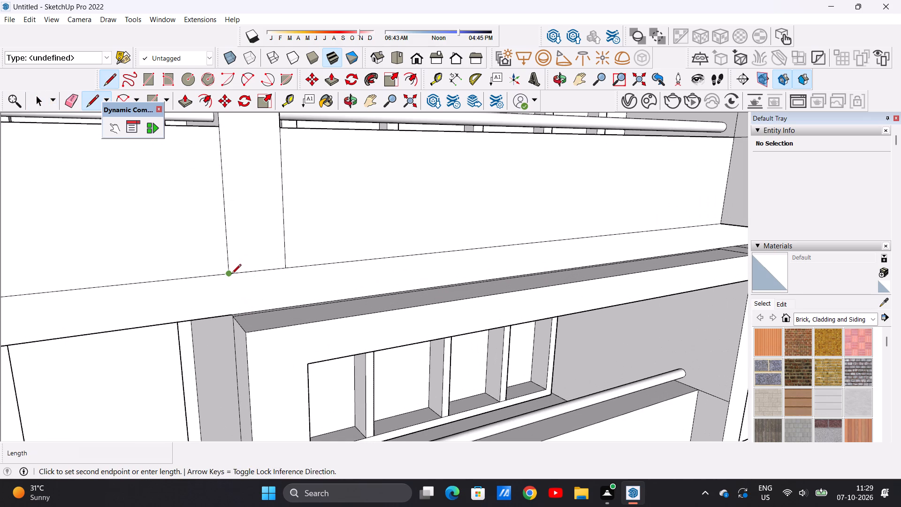
left_click(233, 313)
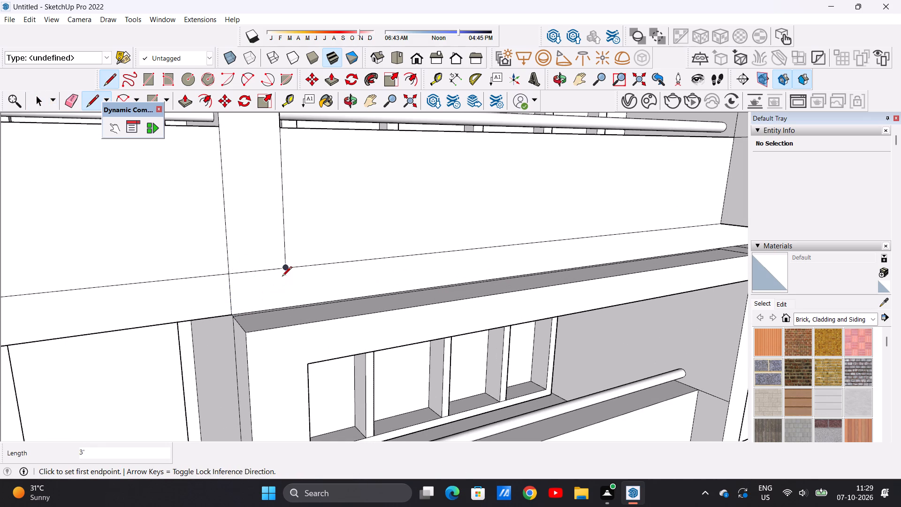
key("space")
Draw a 3' vertical line across the slab edge below the projecting column, continuing its third-bay side edge down.
scroll(290, 302, "down", 9)
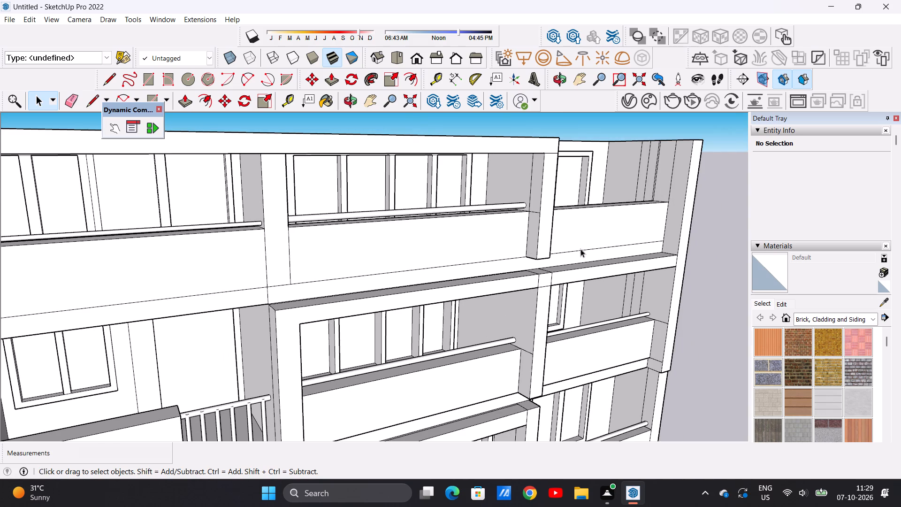
scroll(593, 249, "up", 4)
middle_click_drag(534, 264, 324, 236)
scroll(375, 261, "up", 2)
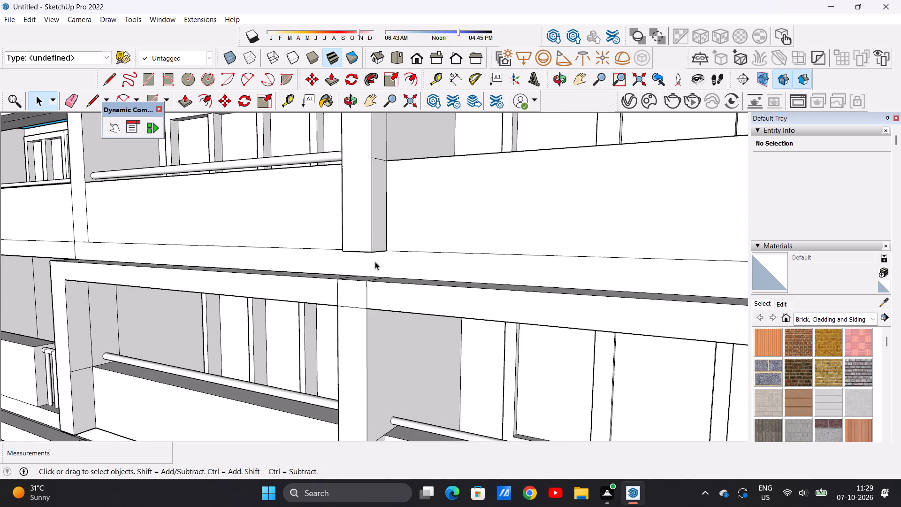
scroll(375, 261, "up", 8)
key("l")
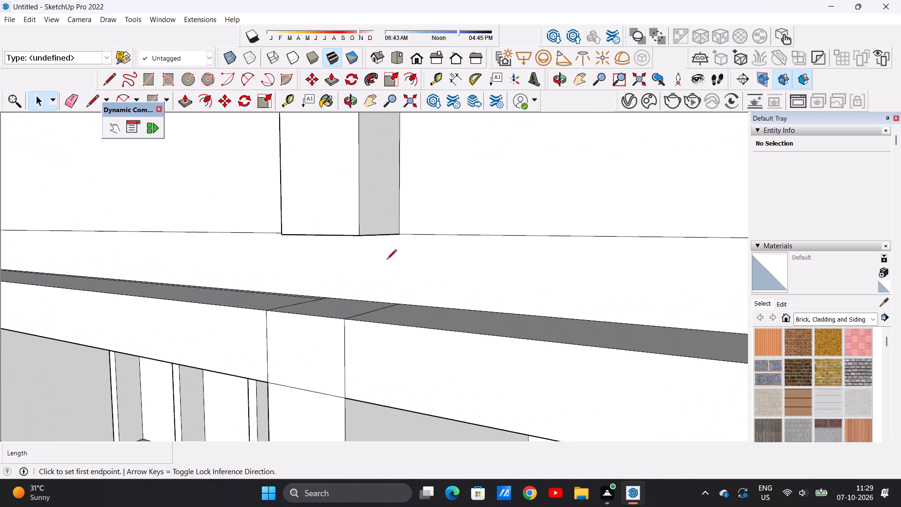
left_click(399, 233)
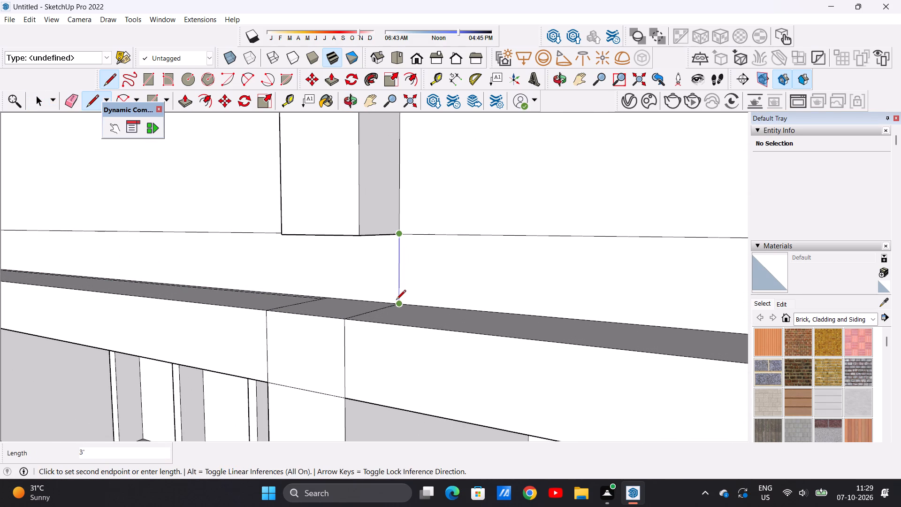
left_click(399, 299)
key("space")
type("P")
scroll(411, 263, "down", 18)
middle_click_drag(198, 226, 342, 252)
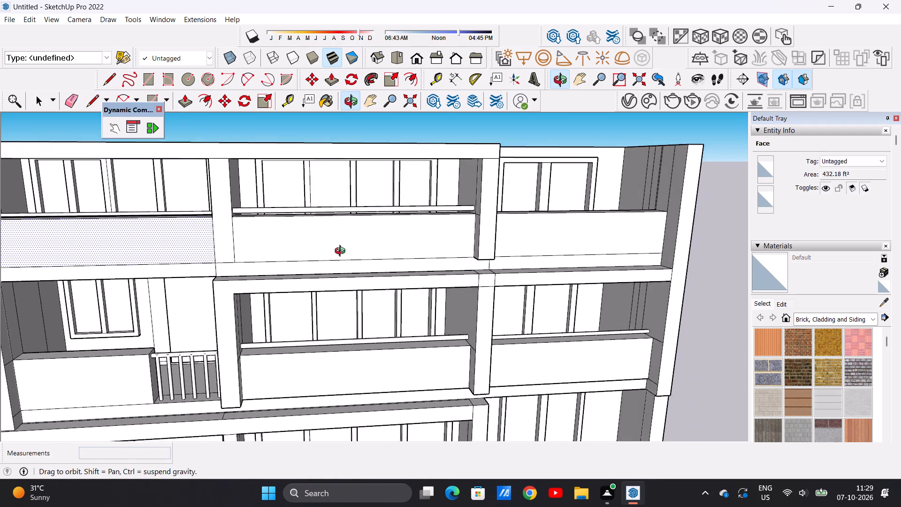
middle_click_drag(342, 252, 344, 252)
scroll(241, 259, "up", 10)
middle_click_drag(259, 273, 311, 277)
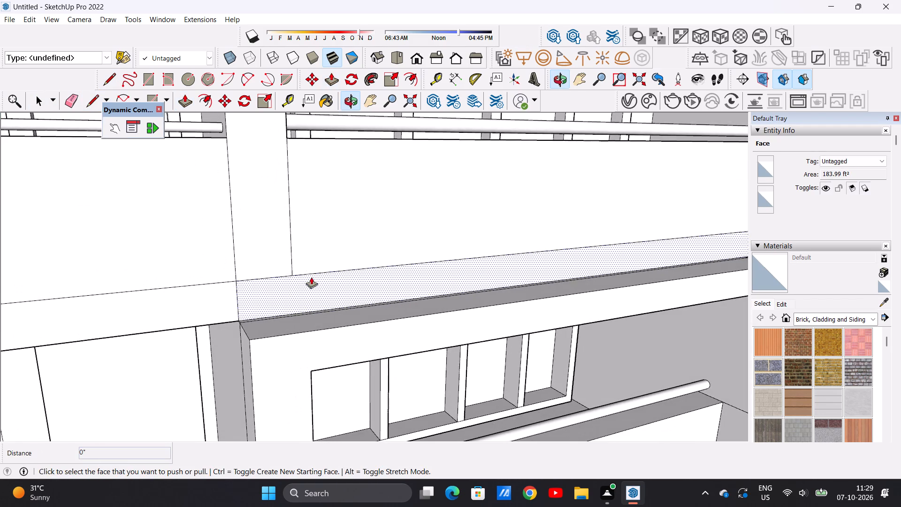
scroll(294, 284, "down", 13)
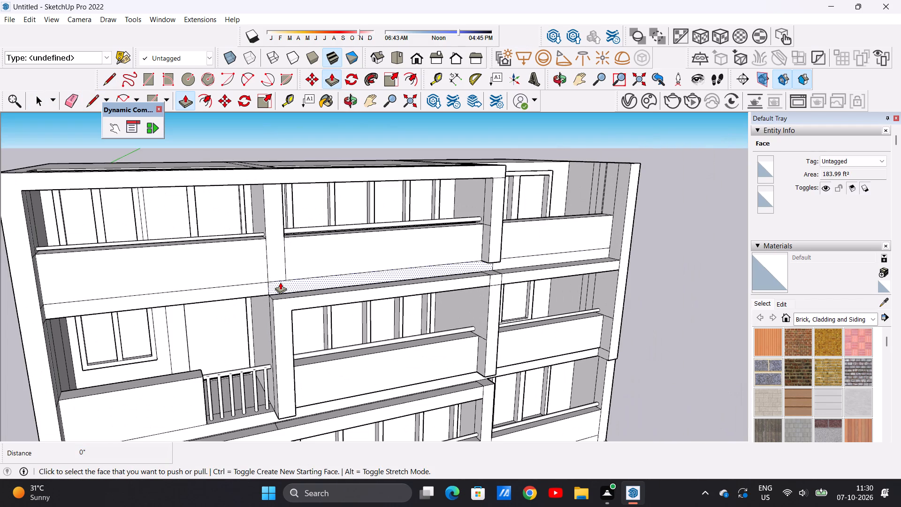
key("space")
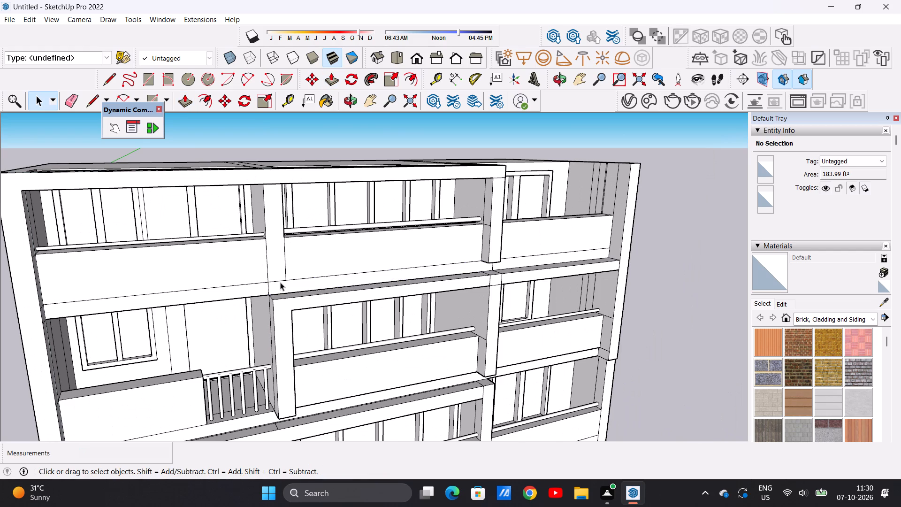
Erase the short edge between the first-to-second-bay column and the slab edge below it, joining their front faces.
scroll(280, 282, "up", 9)
key("e")
left_click_drag(277, 264, 278, 274)
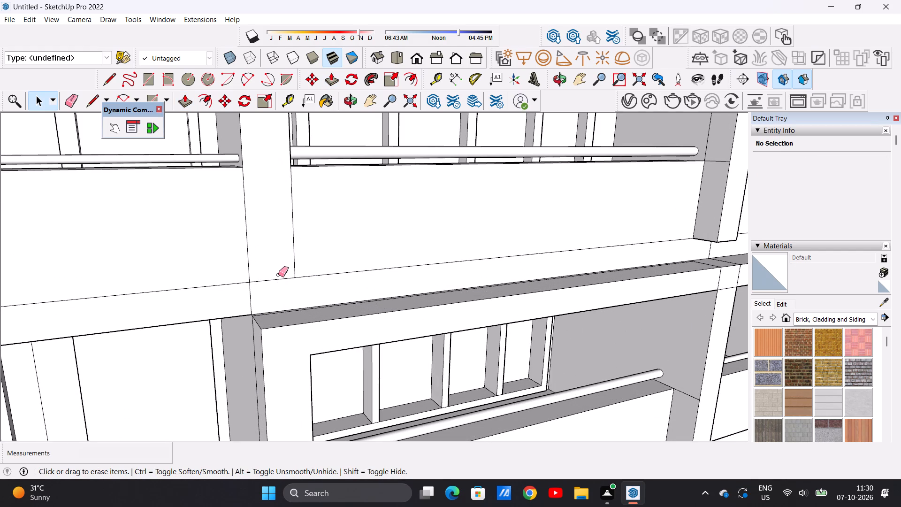
left_click(278, 280)
Pull the joined column and slab-edge face around the second top-floor bay outward by 5 3/8" and 2' 9 1/16", flush with the projecting column.
key("p")
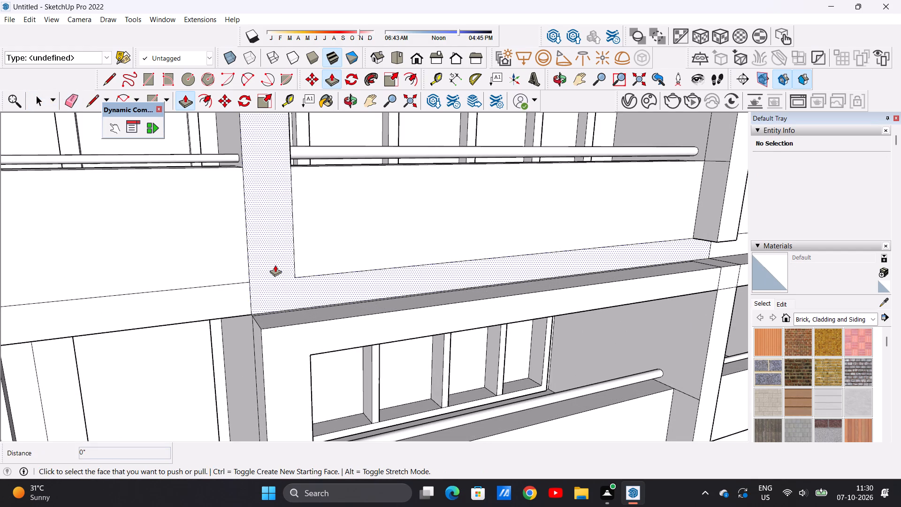
left_click(275, 265)
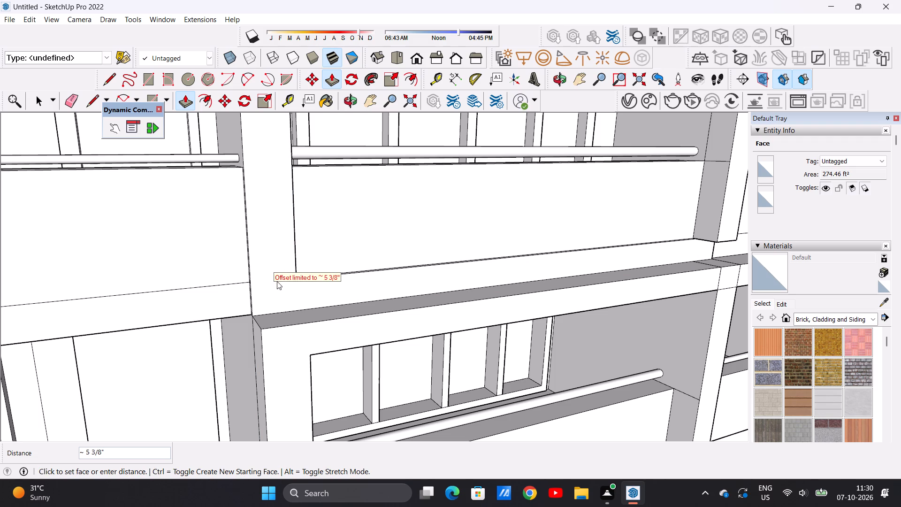
left_click(277, 283)
left_click(268, 263)
scroll(289, 275, "down", 5)
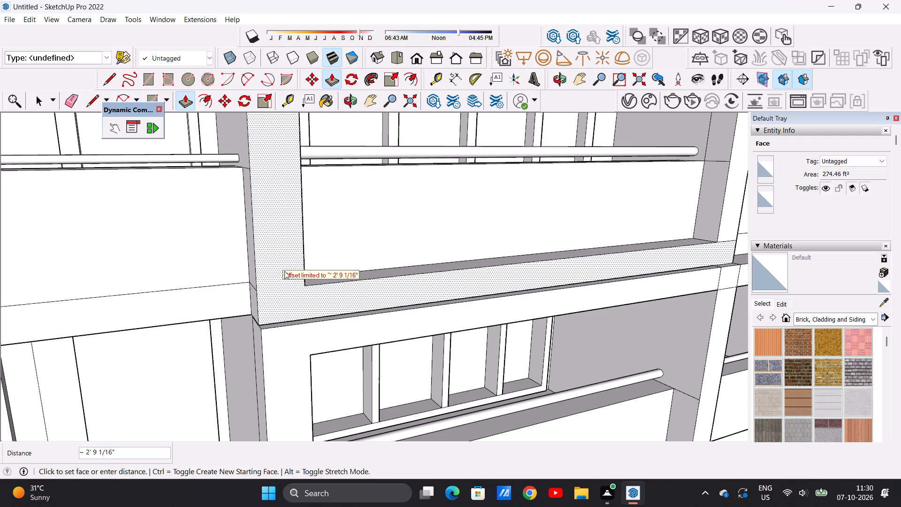
scroll(284, 271, "down", 12)
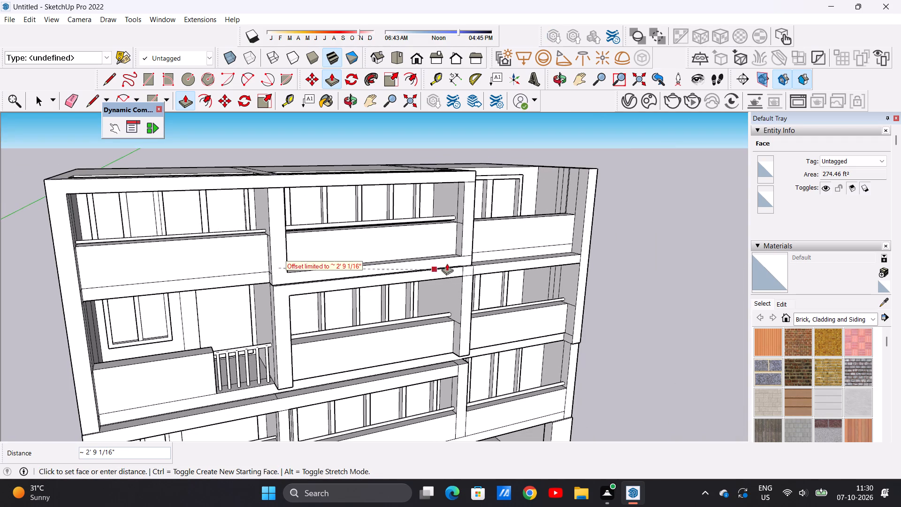
scroll(466, 256, "up", 5)
scroll(478, 259, "down", 1)
scroll(478, 259, "up", 12)
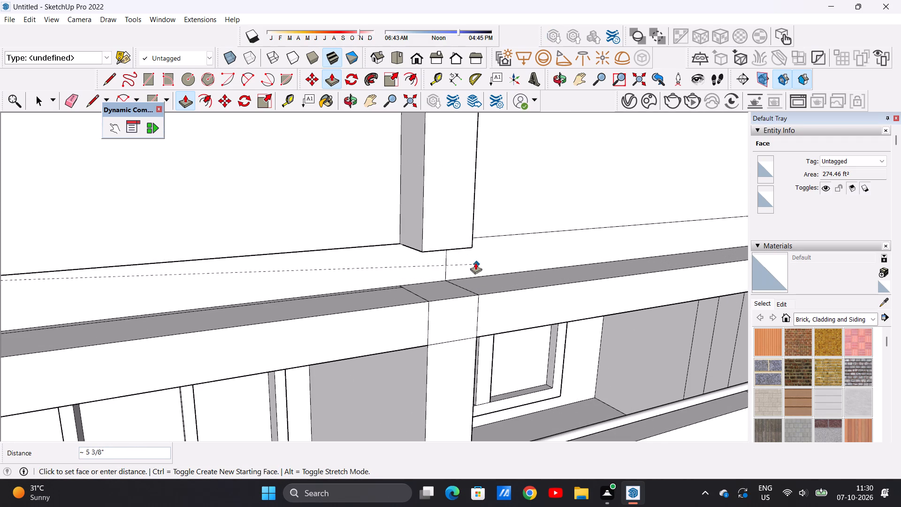
left_click(473, 247)
key("space")
Examine the projecting top-floor frame and the third-bay balcony from the front, side and above.
scroll(412, 280, "down", 6)
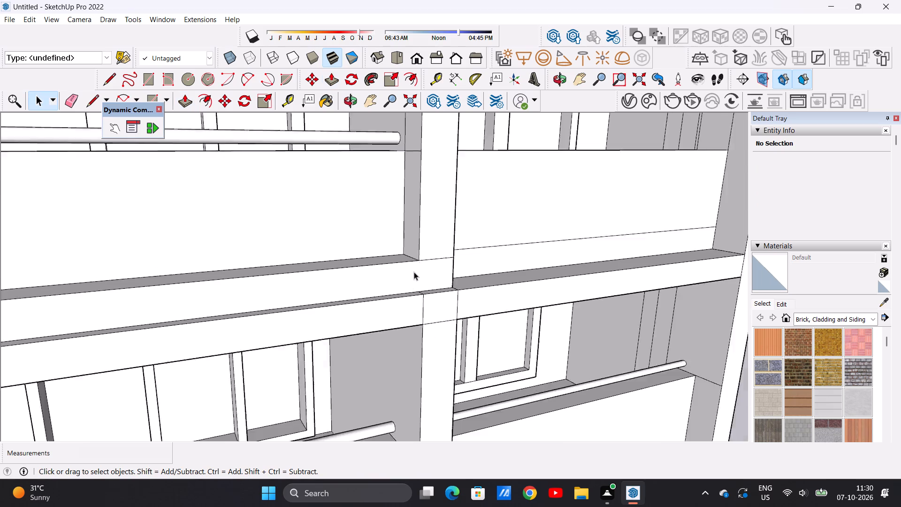
scroll(414, 272, "down", 4)
scroll(420, 262, "up", 1)
scroll(420, 261, "down", 11)
middle_click_drag(184, 275, 197, 266)
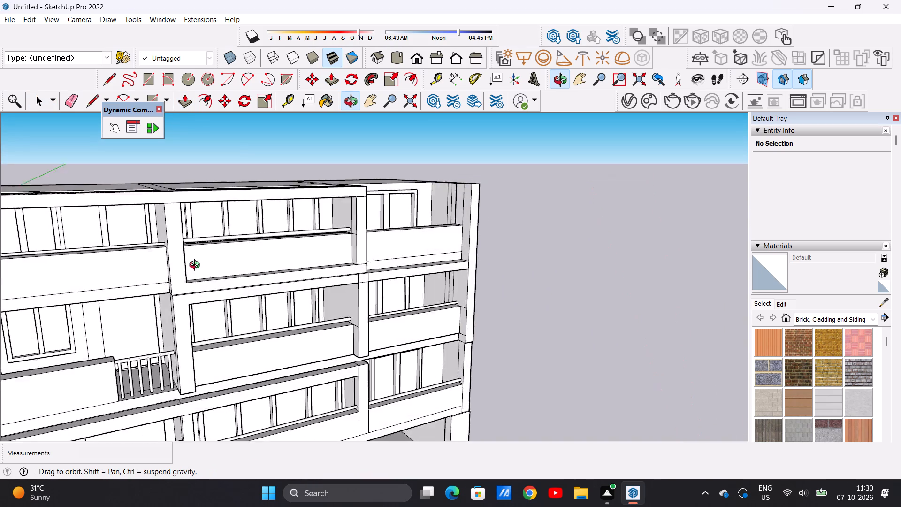
middle_click_drag(197, 266, 184, 258)
scroll(201, 283, "down", 15)
middle_click_drag(271, 300, 257, 257)
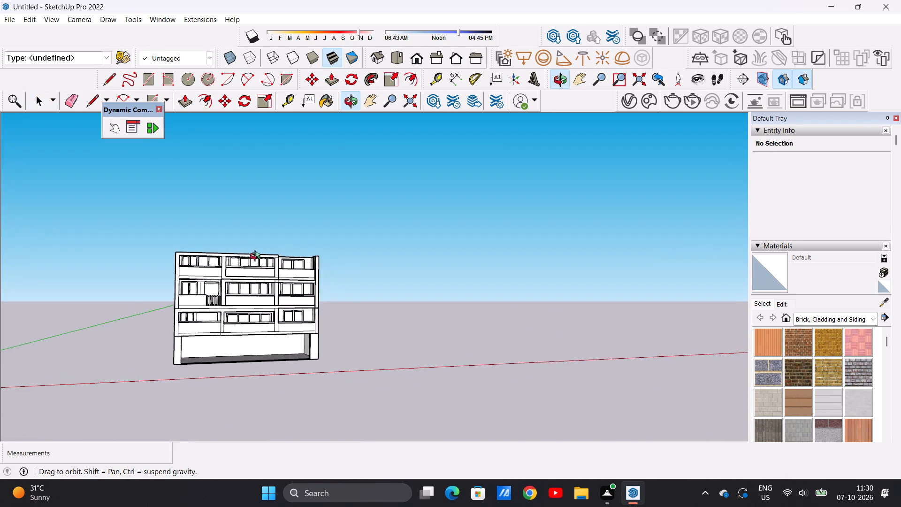
middle_click_drag(257, 257, 239, 256)
scroll(263, 275, "up", 7)
middle_click_drag(363, 289, 128, 305)
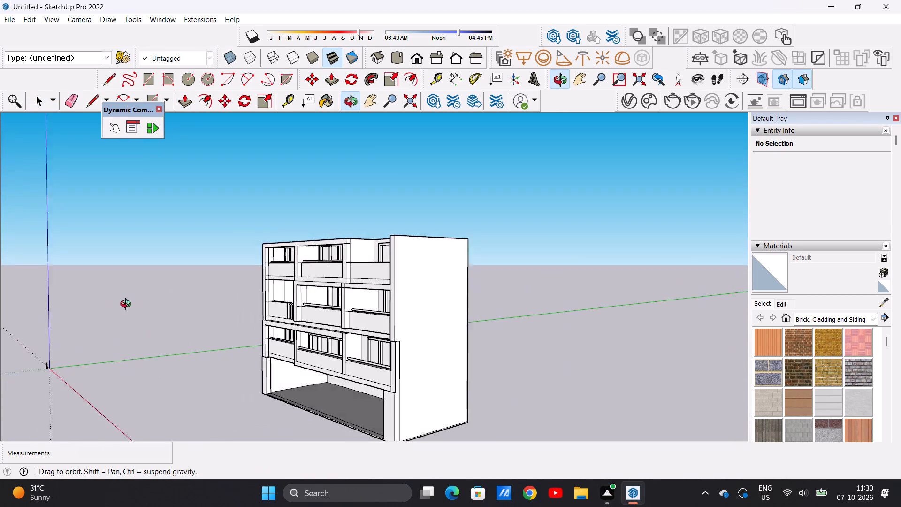
middle_click_drag(128, 305, 296, 318)
scroll(271, 332, "down", 4)
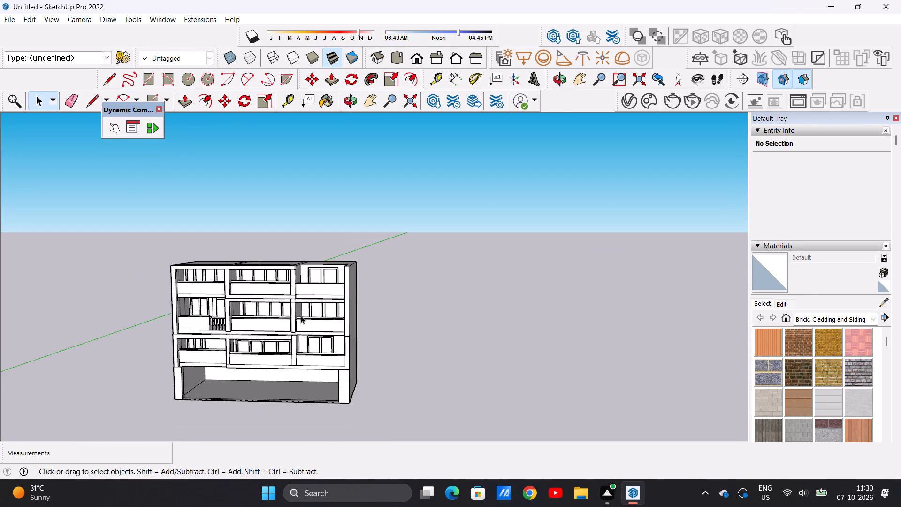
scroll(305, 289, "up", 14)
middle_click_drag(313, 272, 313, 268)
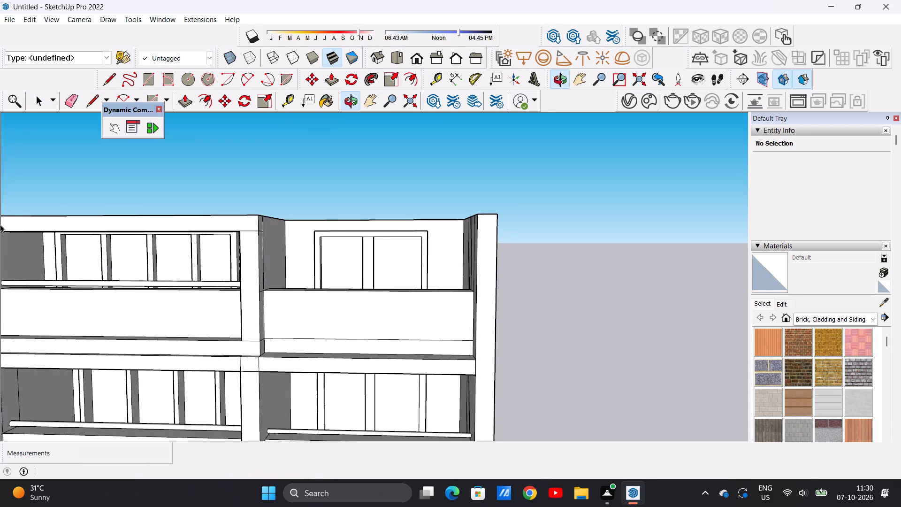
scroll(300, 237, "up", 6)
middle_click_drag(303, 248, 359, 309)
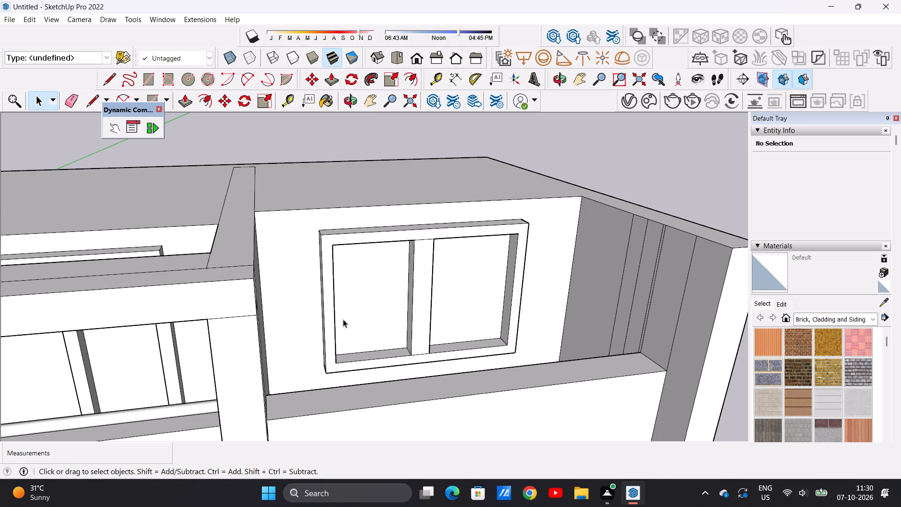
scroll(319, 304, "down", 4)
middle_click_drag(352, 381, 356, 354)
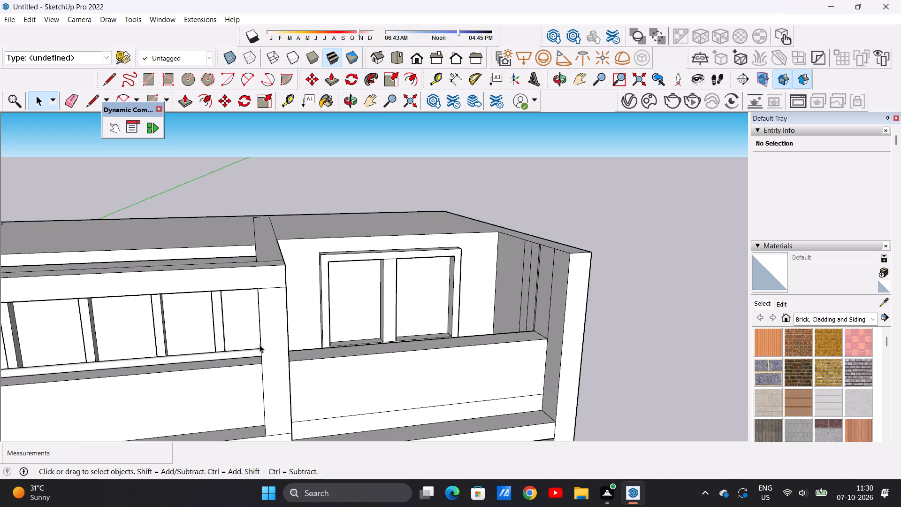
scroll(449, 309, "down", 19)
scroll(428, 334, "up", 4)
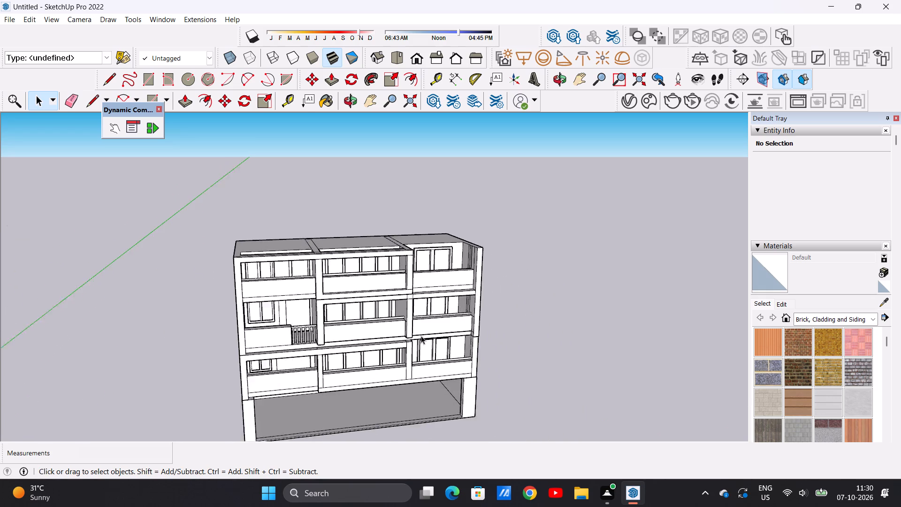
scroll(421, 336, "up", 2)
Pull the main roof face up 3', keeping the starting face and leaving the two beam strips out.
middle_click_drag(320, 235, 259, 368)
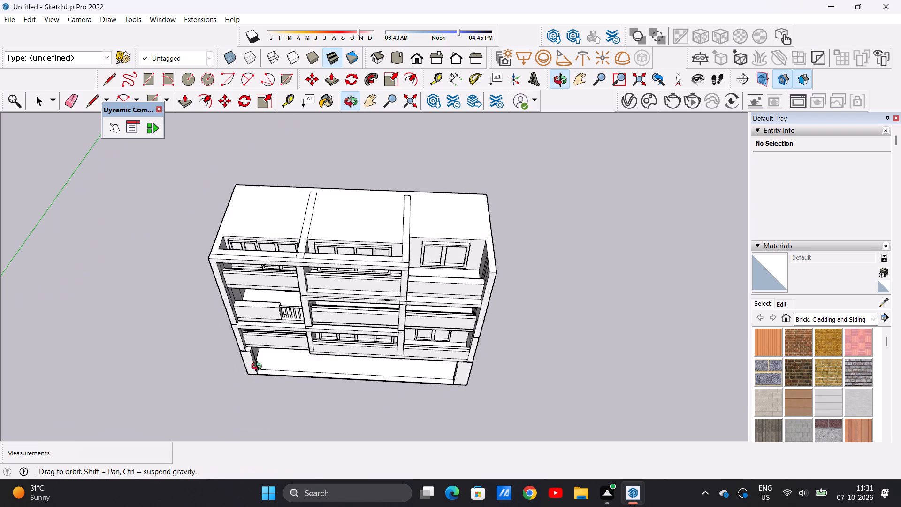
middle_click_drag(259, 368, 258, 375)
scroll(276, 211, "up", 7)
scroll(254, 215, "down", 8)
middle_click_drag(407, 232, 266, 234)
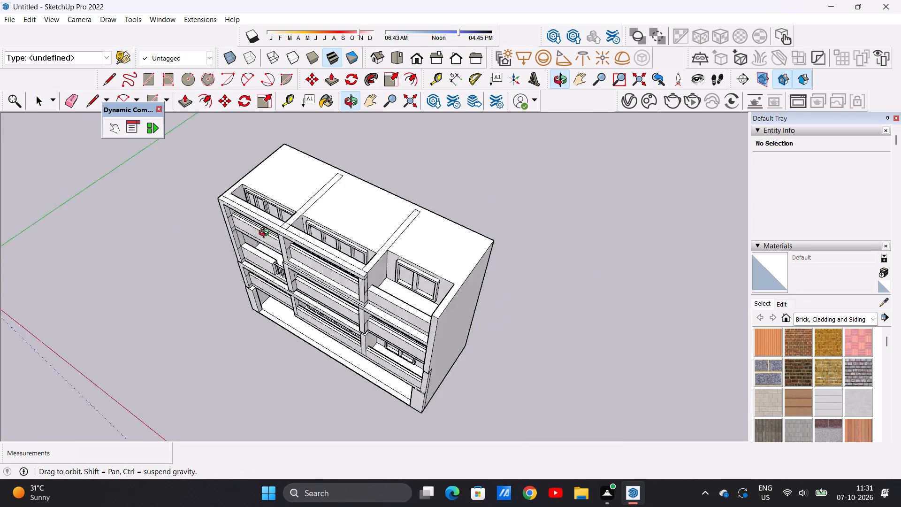
middle_click_drag(266, 234, 137, 210)
middle_click_drag(396, 221, 297, 180)
scroll(364, 206, "up", 13)
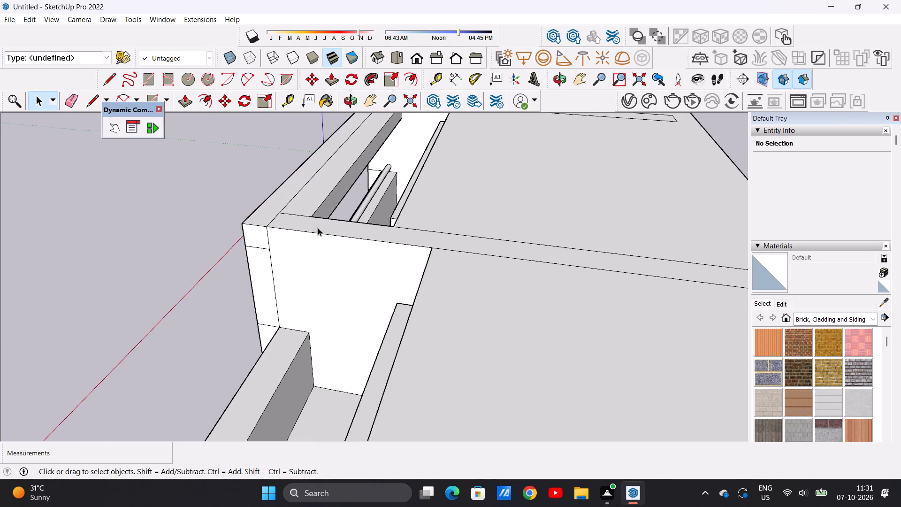
scroll(318, 228, "up", 9)
scroll(323, 211, "down", 7)
middle_click_drag(349, 204, 415, 292)
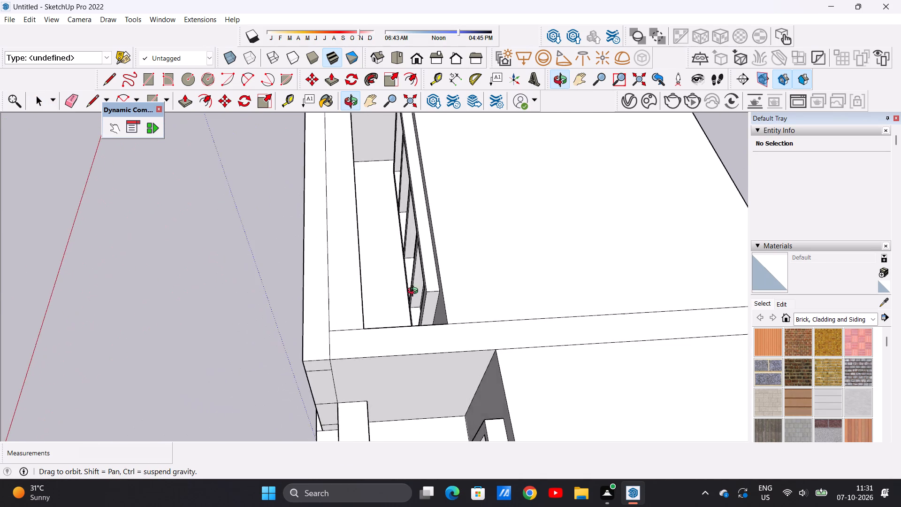
middle_click_drag(415, 292, 293, 240)
scroll(286, 243, "down", 10)
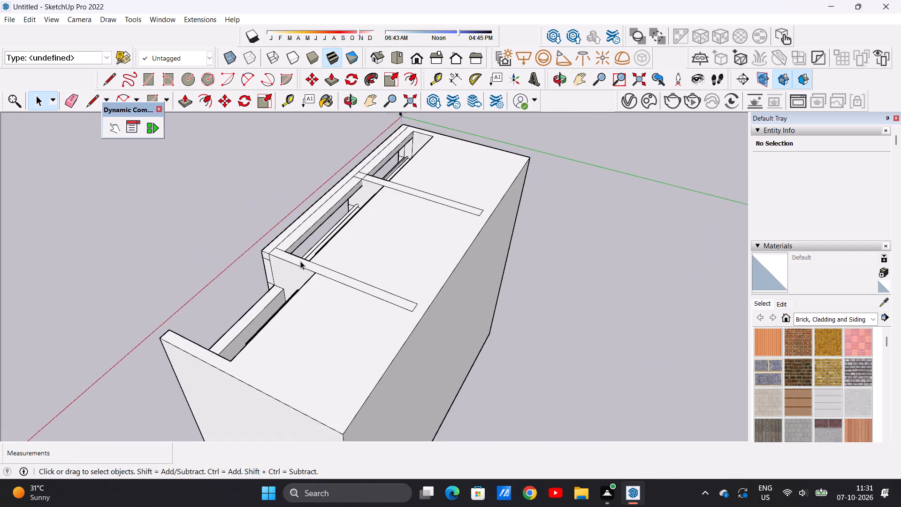
scroll(300, 261, "down", 5)
middle_click_drag(317, 283, 250, 264)
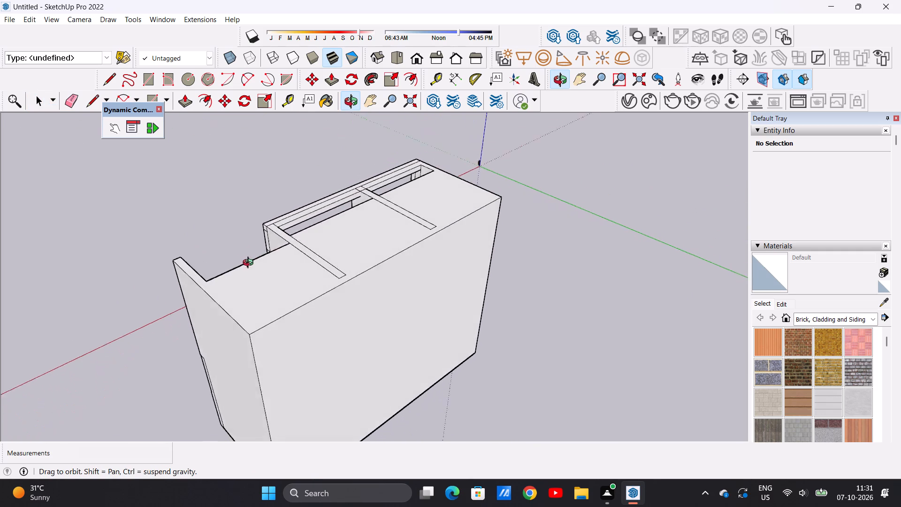
middle_click_drag(250, 264, 243, 265)
scroll(333, 244, "down", 7)
scroll(323, 265, "up", 13)
key("p")
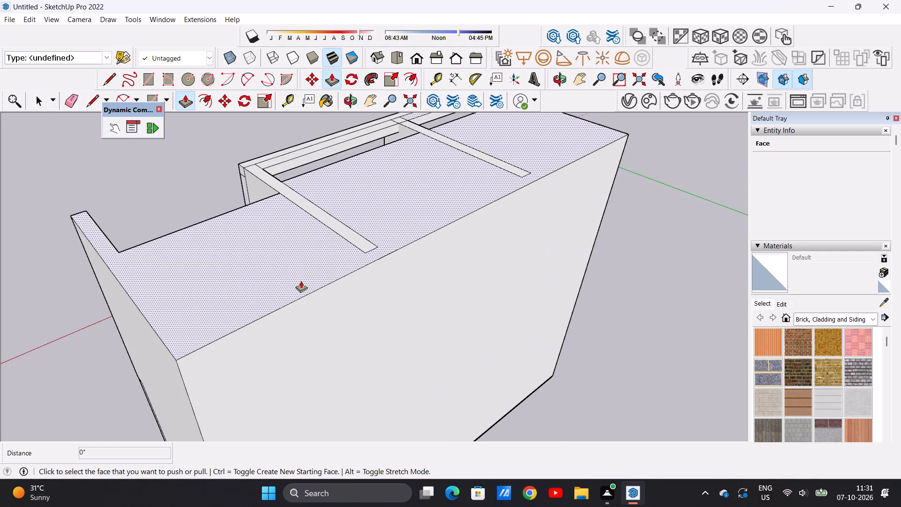
left_click(255, 274)
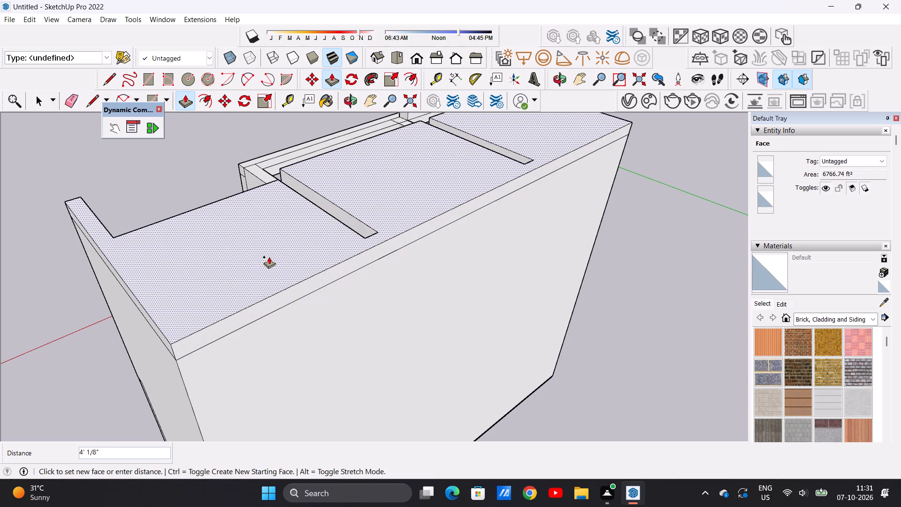
type("3'")
key("Return")
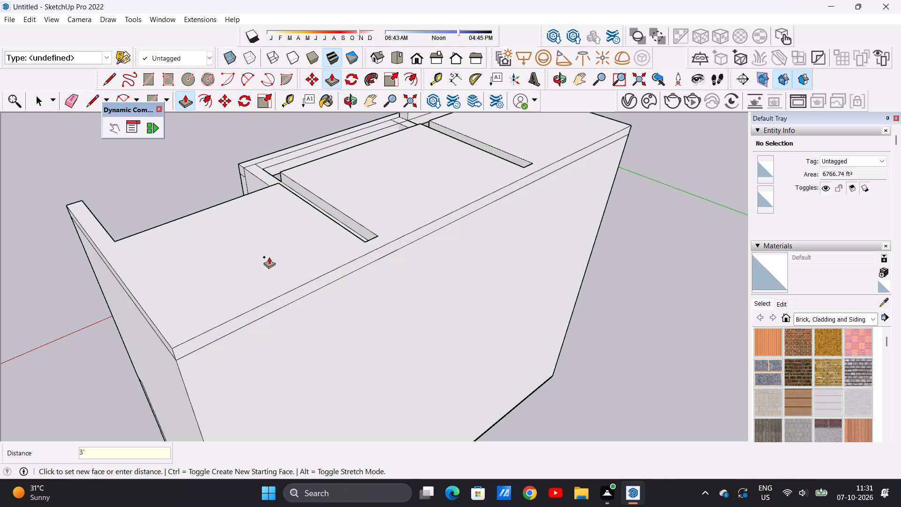
key("space")
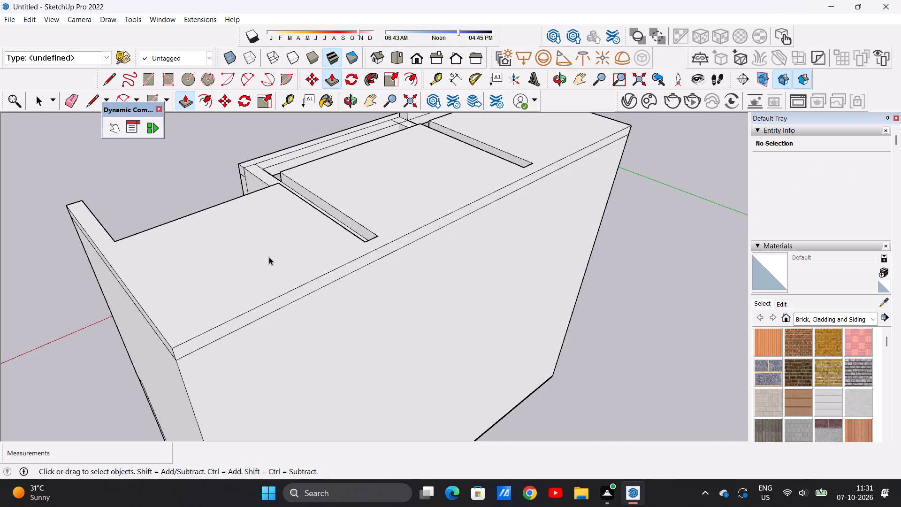
Pull the recessed roof beam strip between the second and third bays up 3', flush with the raised roof face.
scroll(294, 258, "down", 9)
middle_click_drag(285, 248, 351, 277)
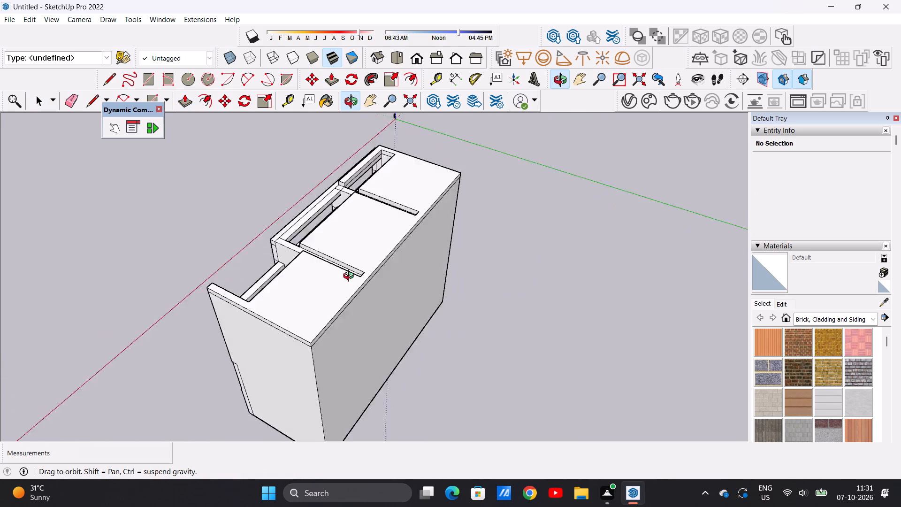
middle_click_drag(351, 277, 411, 277)
scroll(345, 265, "up", 7)
middle_click_drag(322, 269, 437, 318)
scroll(426, 322, "up", 6)
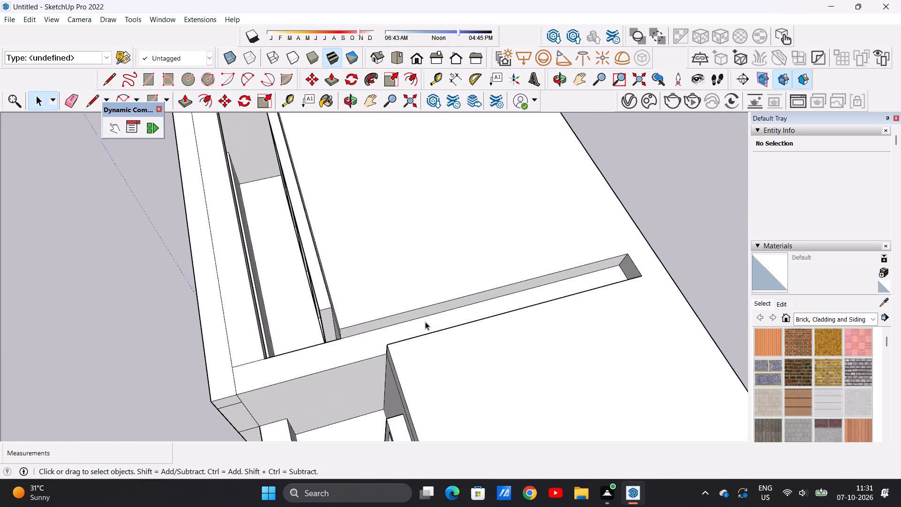
scroll(425, 322, "up", 3)
scroll(427, 286, "down", 6)
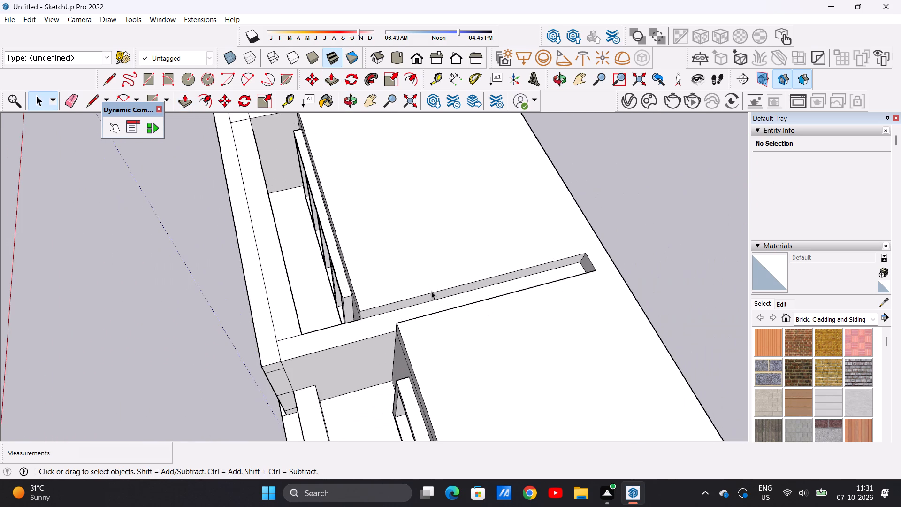
scroll(416, 315, "up", 11)
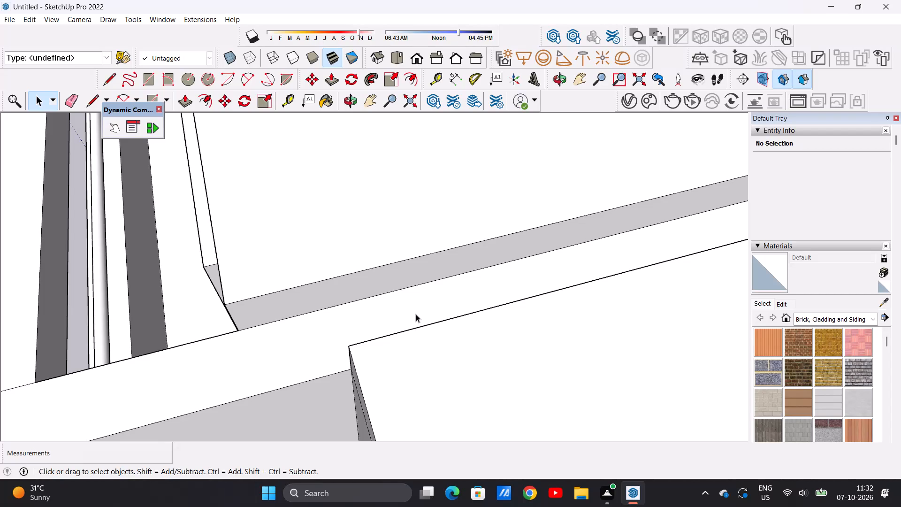
key("p")
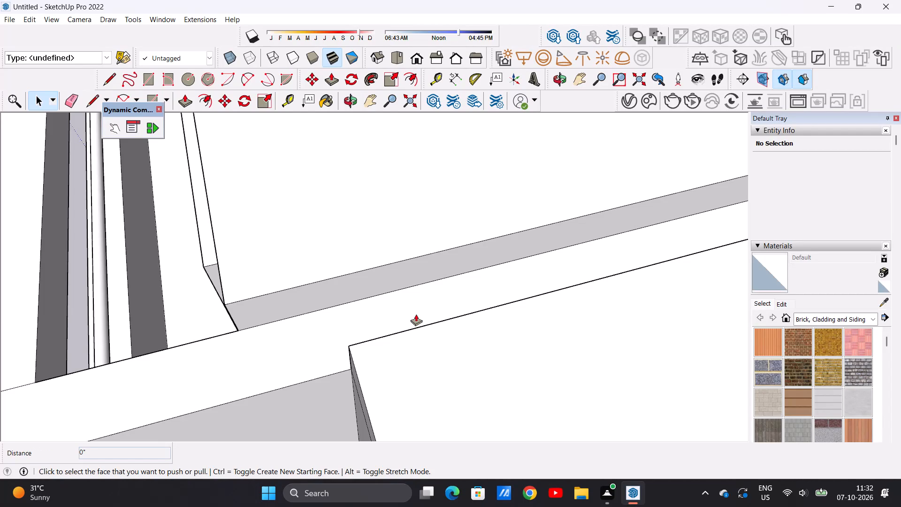
scroll(416, 314, "down", 16)
scroll(389, 313, "up", 4)
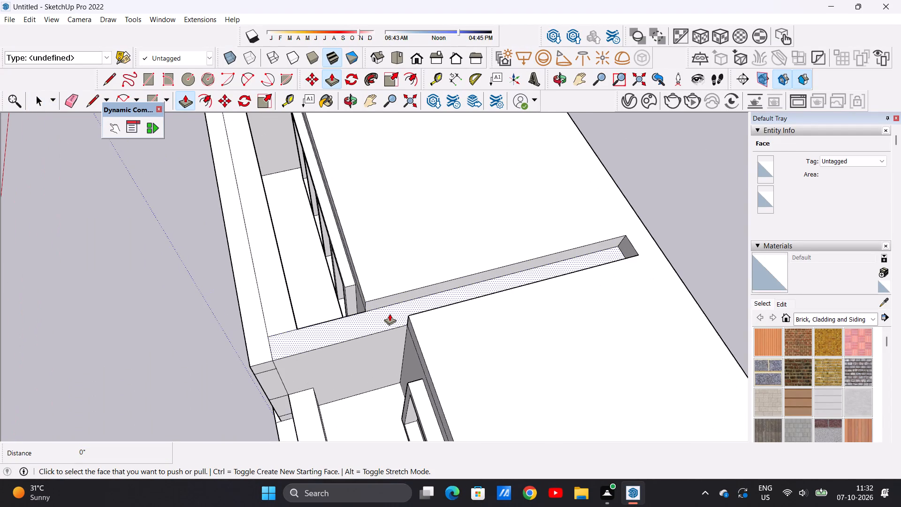
scroll(389, 314, "up", 1)
scroll(390, 315, "down", 3)
scroll(412, 305, "up", 11)
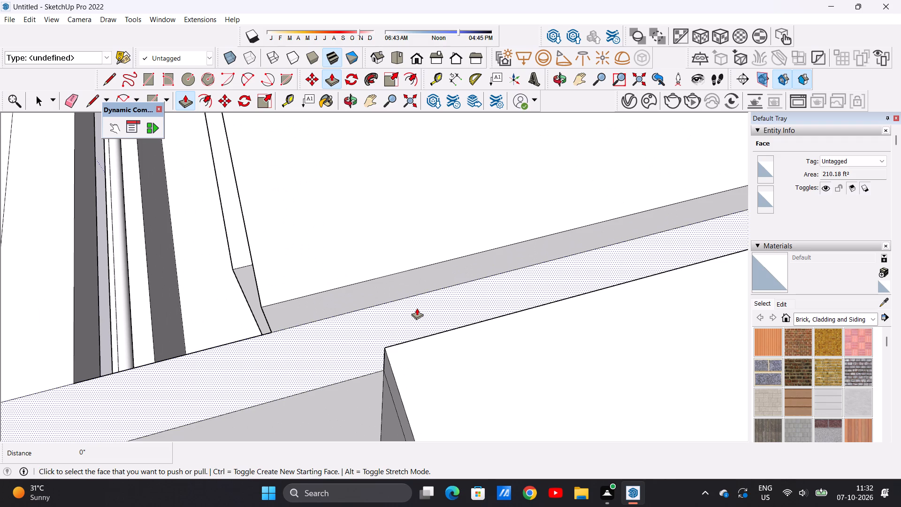
scroll(420, 308, "down", 11)
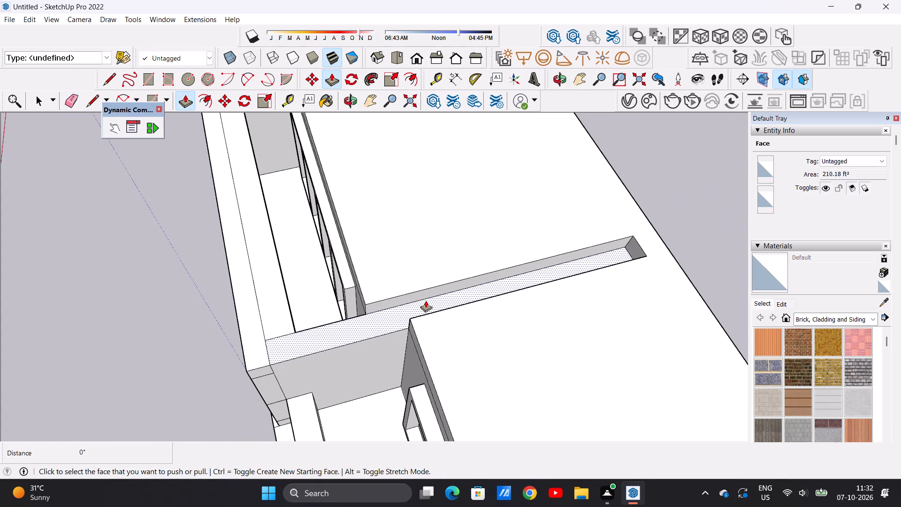
left_click(426, 300)
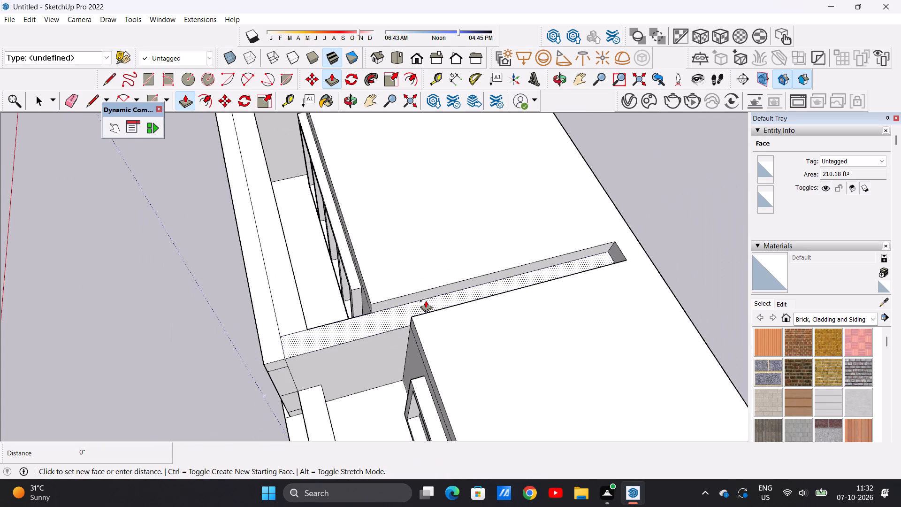
scroll(538, 279, "down", 13)
middle_click_drag(586, 276, 534, 275)
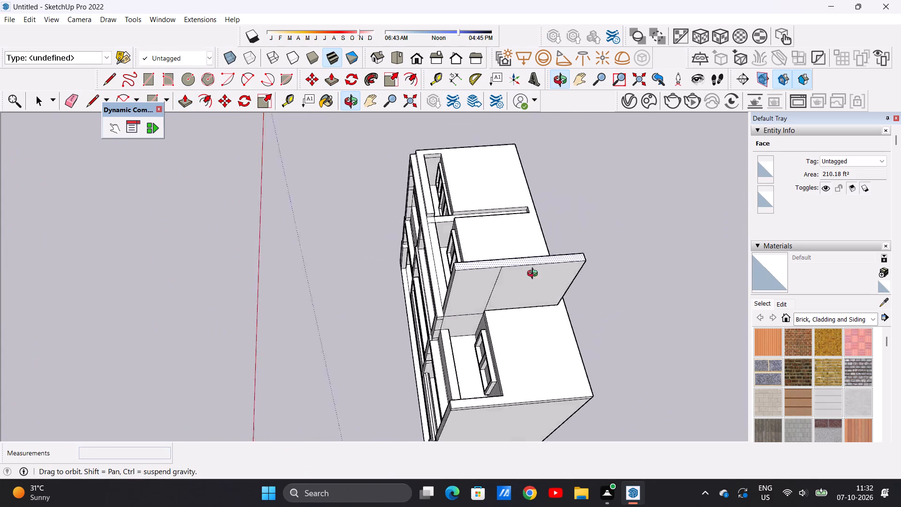
middle_click_drag(534, 275, 449, 285)
scroll(472, 320, "down", 6)
scroll(482, 349, "up", 1)
scroll(482, 349, "down", 1)
scroll(482, 350, "up", 20)
scroll(482, 350, "up", 2)
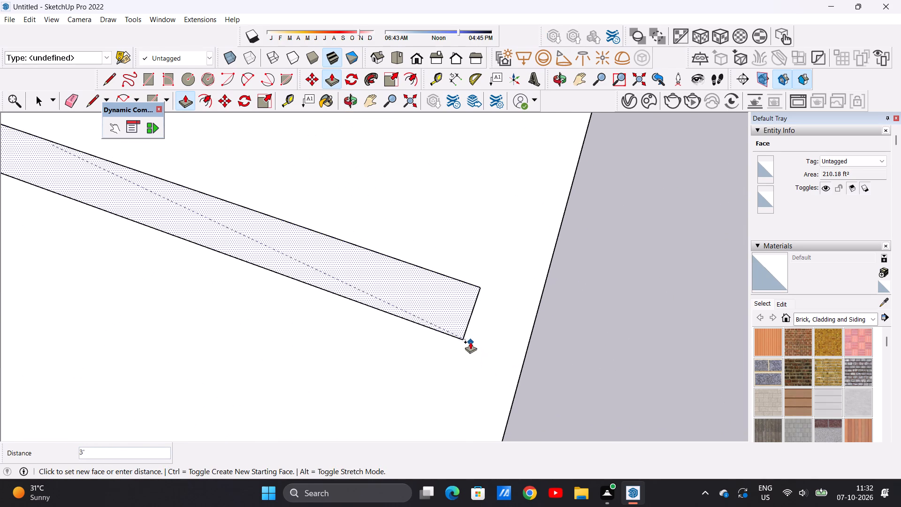
left_click(463, 336)
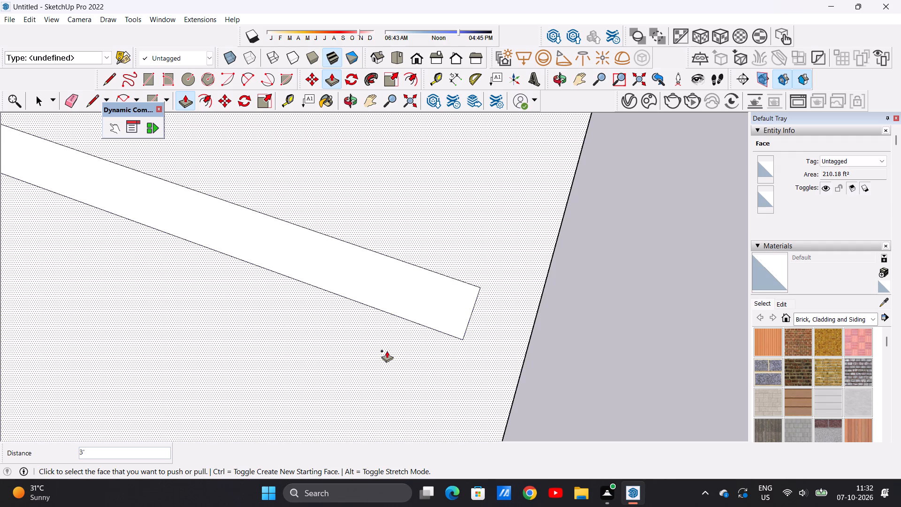
Pull the recessed roof beam strip between the first and second bays up 3', flush with the raised roof face.
scroll(359, 309, "down", 20)
scroll(359, 309, "down", 4)
scroll(417, 228, "up", 20)
left_click(411, 284)
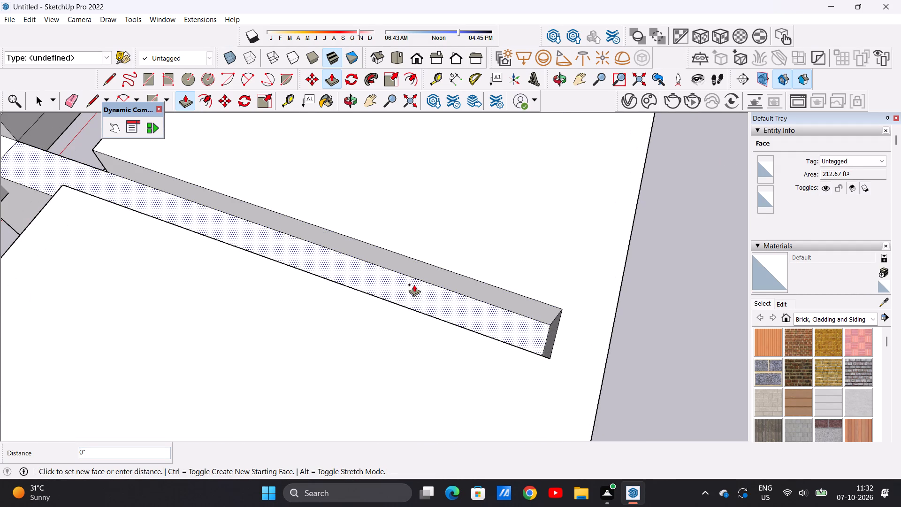
left_click(550, 358)
key("space")
Pull the raised roof's inner edge face above the first bay forward about 10' 3 11/16", closing the opening over the balcony.
scroll(513, 328, "down", 16)
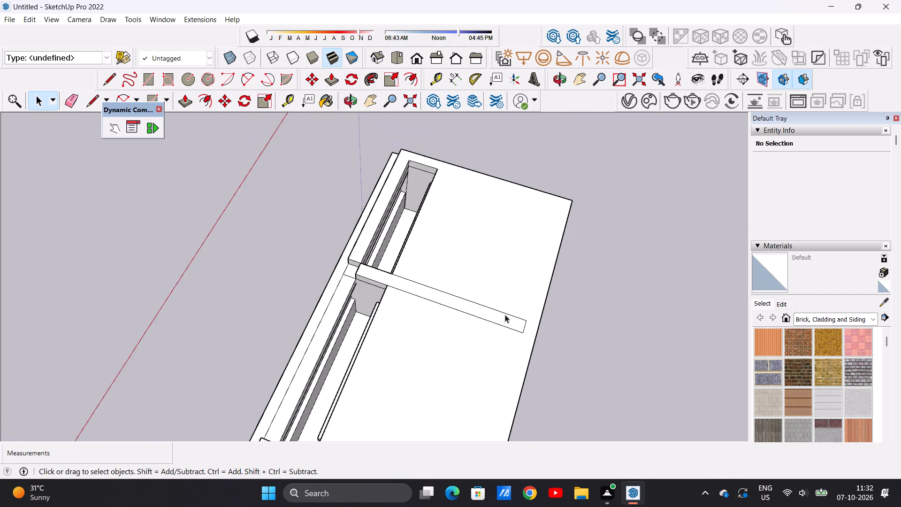
scroll(505, 315, "down", 7)
middle_click_drag(466, 343, 507, 256)
middle_click_drag(402, 284, 602, 311)
middle_click_drag(432, 287, 554, 286)
scroll(400, 298, "down", 6)
middle_click_drag(393, 284, 418, 199)
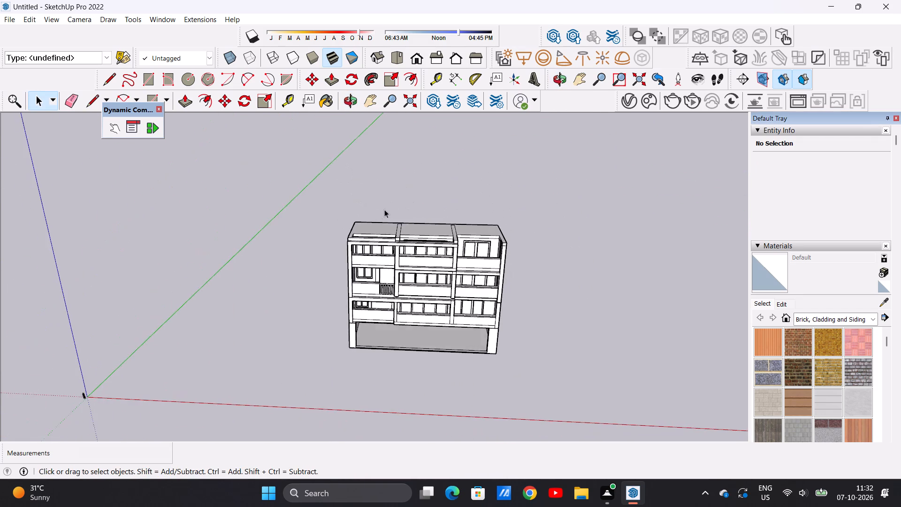
scroll(374, 230, "up", 14)
middle_click_drag(316, 251, 505, 307)
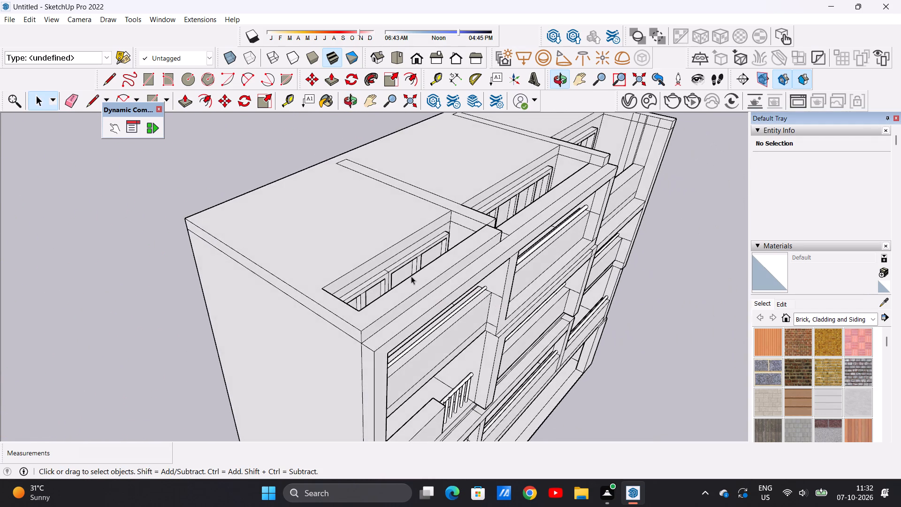
scroll(376, 284, "up", 11)
scroll(338, 282, "down", 6)
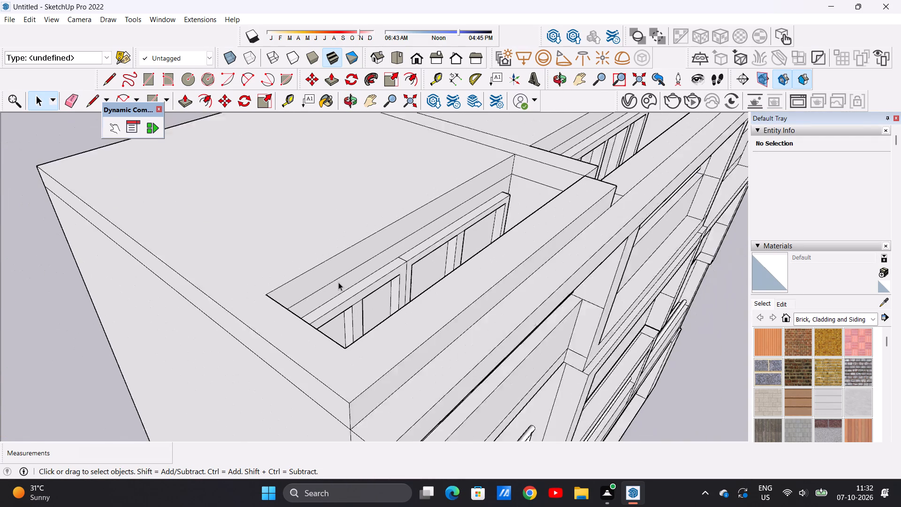
scroll(338, 282, "down", 5)
scroll(338, 282, "up", 6)
key("p")
scroll(312, 277, "up", 2)
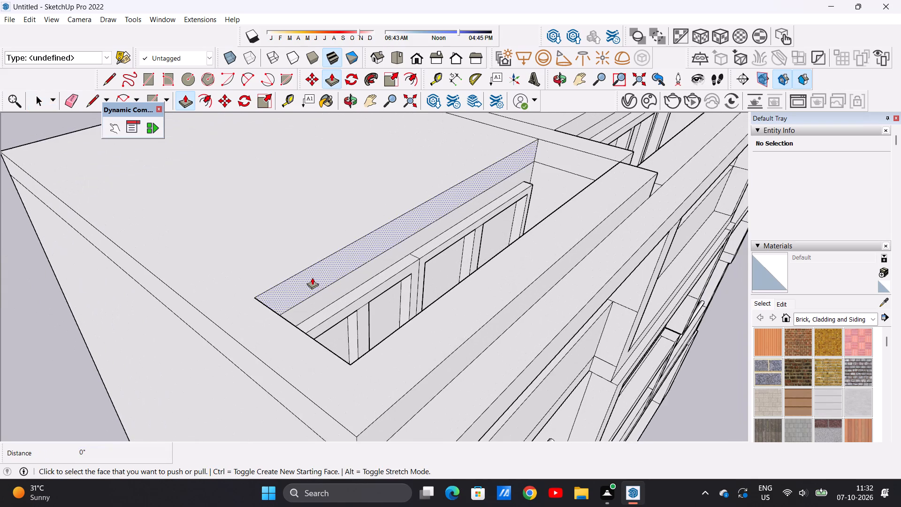
left_click(312, 277)
left_click(359, 373)
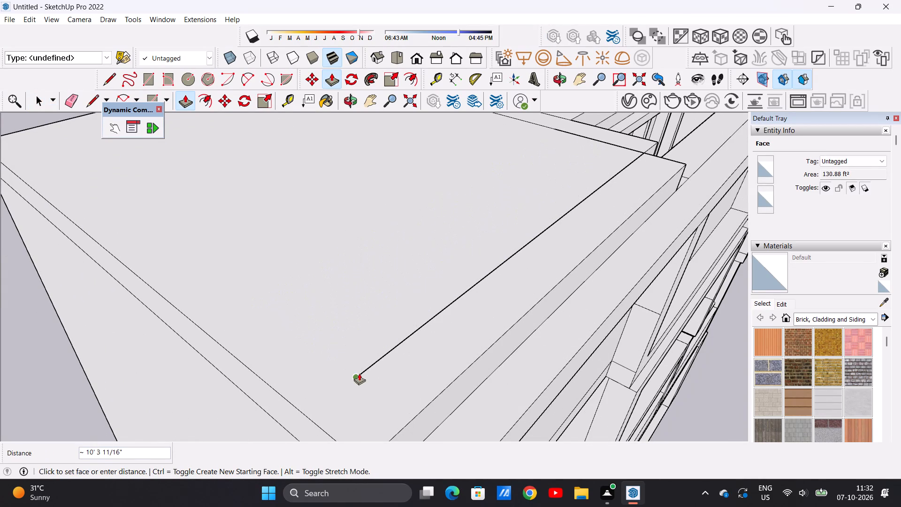
Pull the raised roof's inner edge face above the second bay forward about 10' 3 11/16", up to the beam strip's front corner.
scroll(347, 355, "down", 11)
scroll(493, 215, "up", 4)
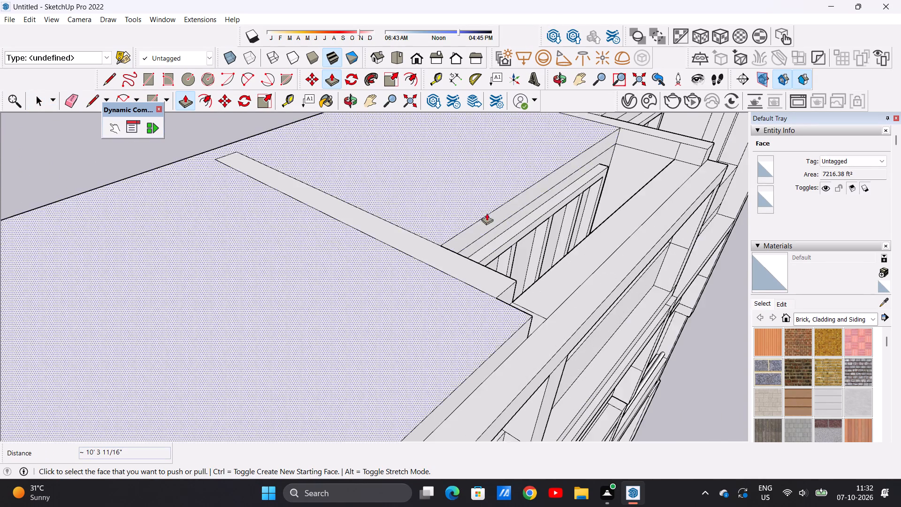
scroll(487, 213, "up", 13)
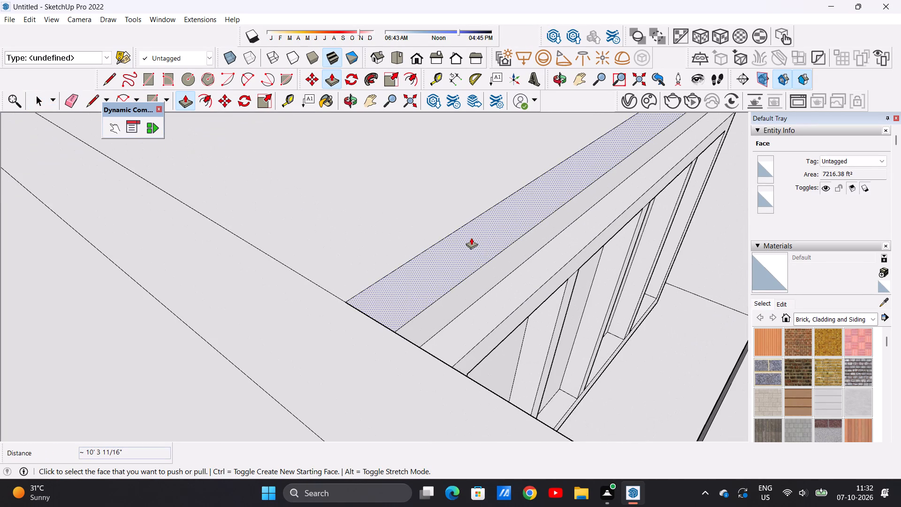
left_click(471, 238)
scroll(520, 248, "down", 6)
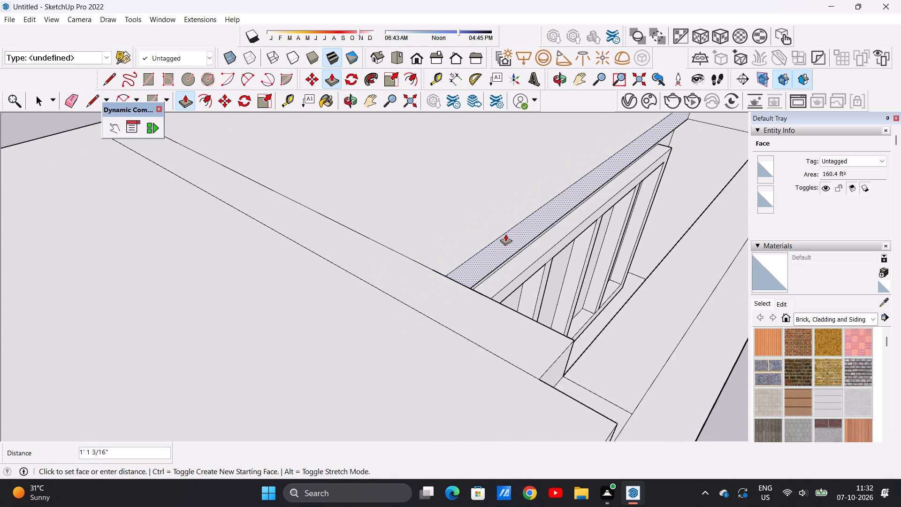
scroll(505, 234, "down", 7)
scroll(542, 288, "up", 6)
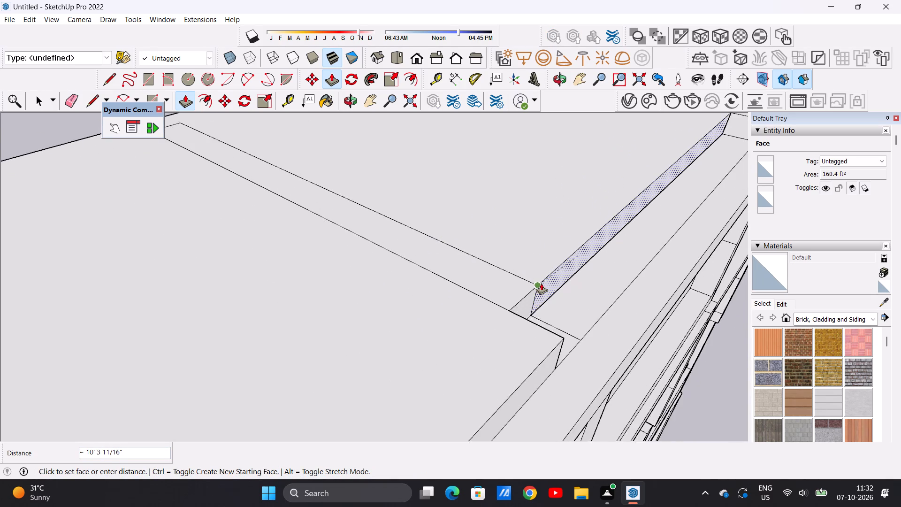
scroll(541, 283, "up", 4)
left_click(534, 290)
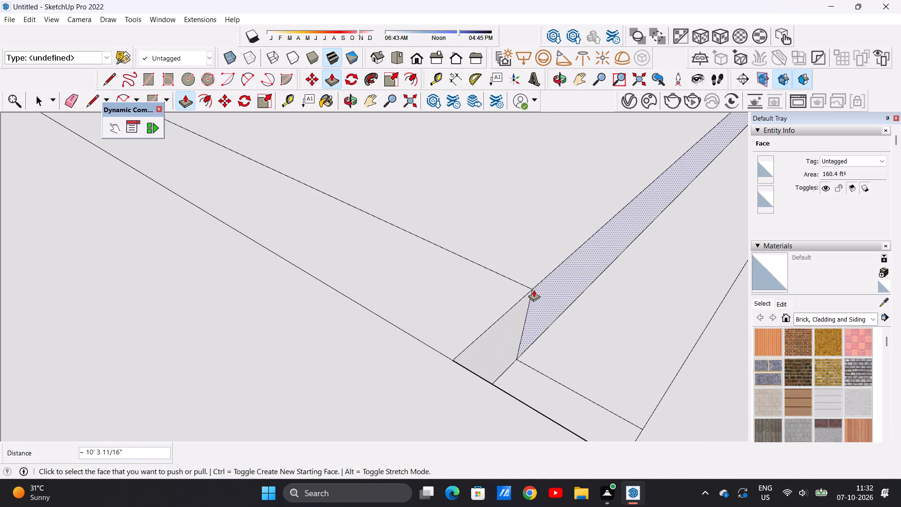
Pull the raised roof's front edge face above the third-bay window forward by 9' 2 3/4".
scroll(489, 246, "down", 14)
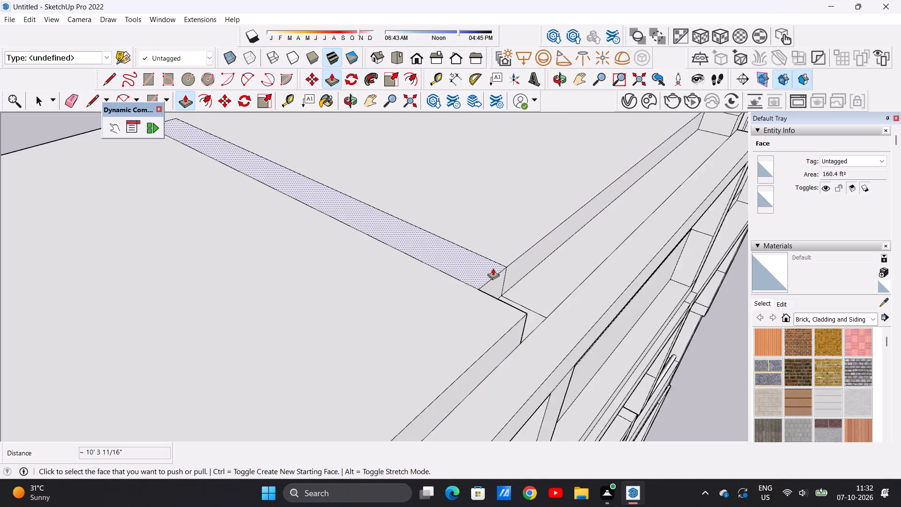
scroll(493, 268, "down", 10)
scroll(597, 157, "up", 13)
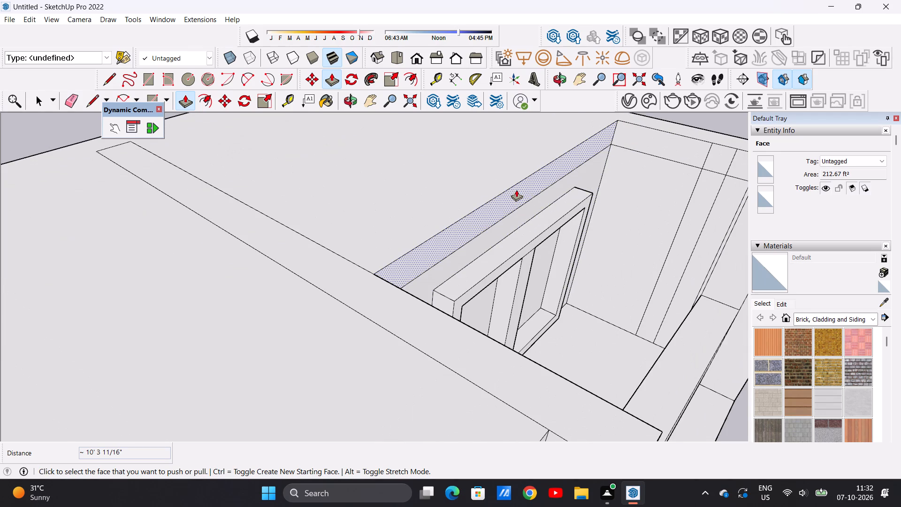
scroll(516, 190, "up", 2)
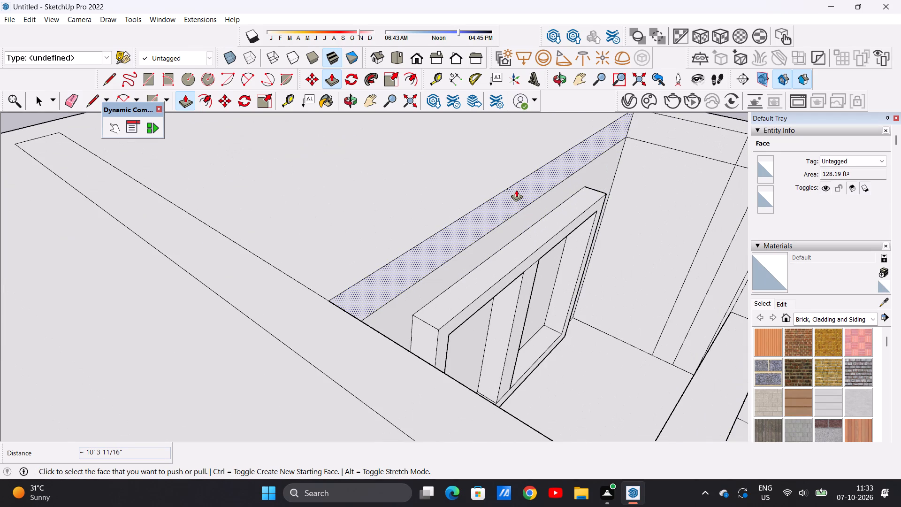
left_click(516, 190)
scroll(524, 196, "down", 4)
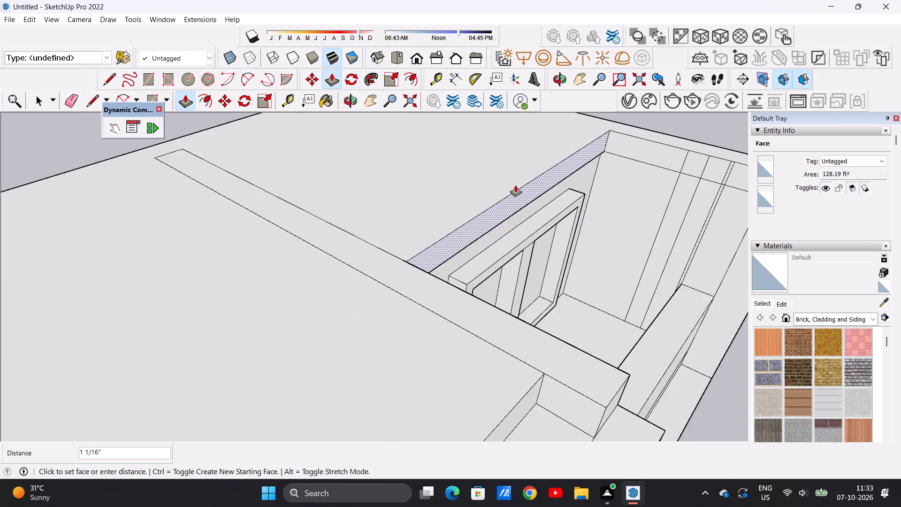
scroll(515, 185, "down", 7)
scroll(536, 232, "up", 9)
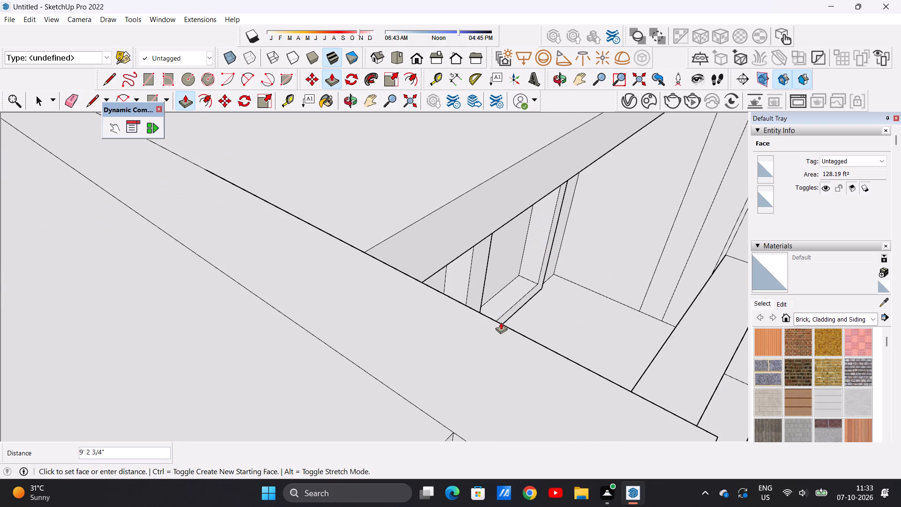
left_click(501, 322)
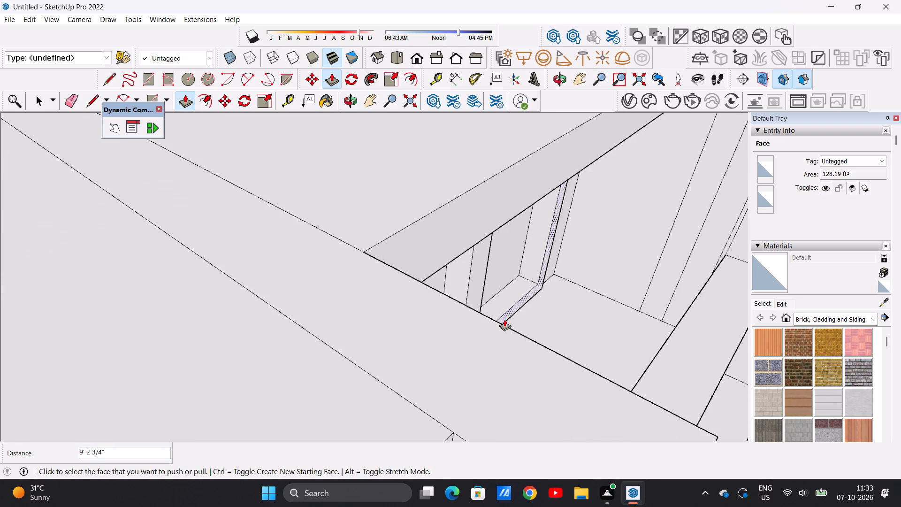
Examine the extended roof edge over the third-bay balcony and the whole roof from the front.
scroll(513, 309, "down", 10)
scroll(516, 280, "up", 6)
middle_click_drag(518, 282, 464, 237)
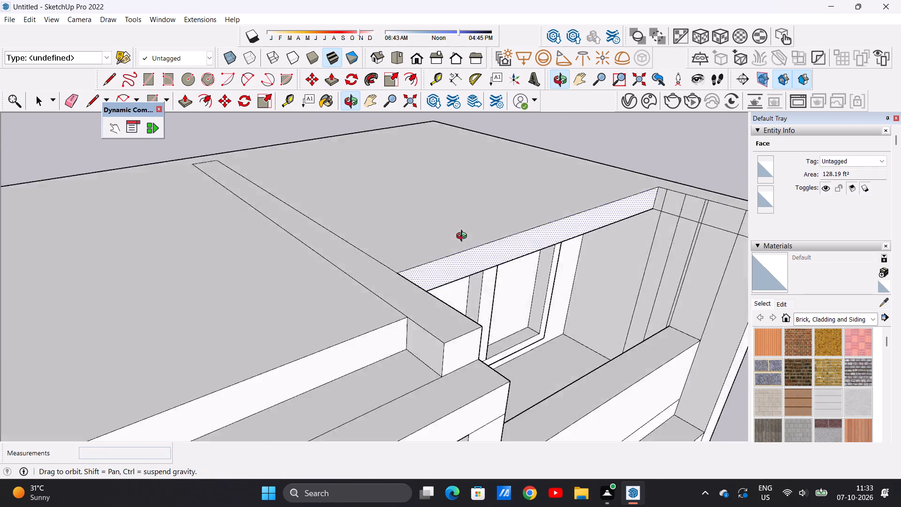
middle_click_drag(464, 237, 484, 253)
scroll(485, 253, "down", 10)
scroll(489, 261, "up", 14)
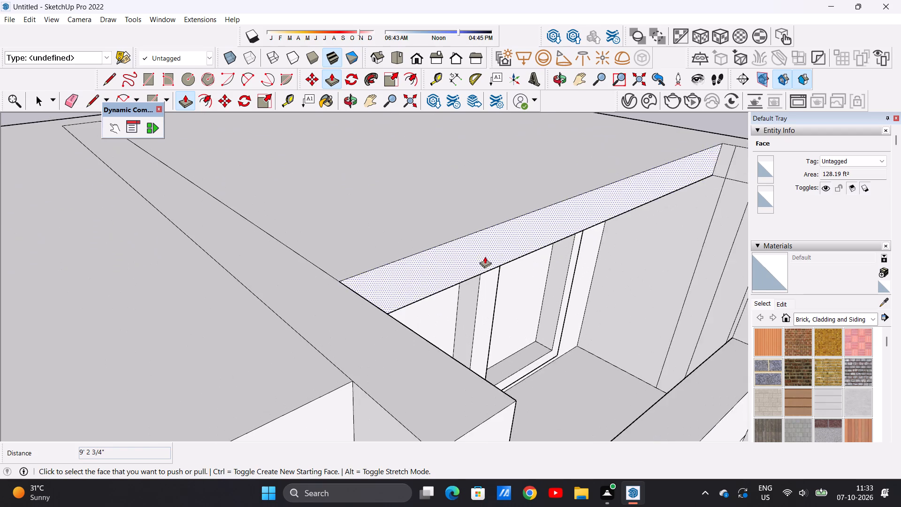
scroll(471, 244, "down", 12)
middle_click_drag(497, 256, 483, 242)
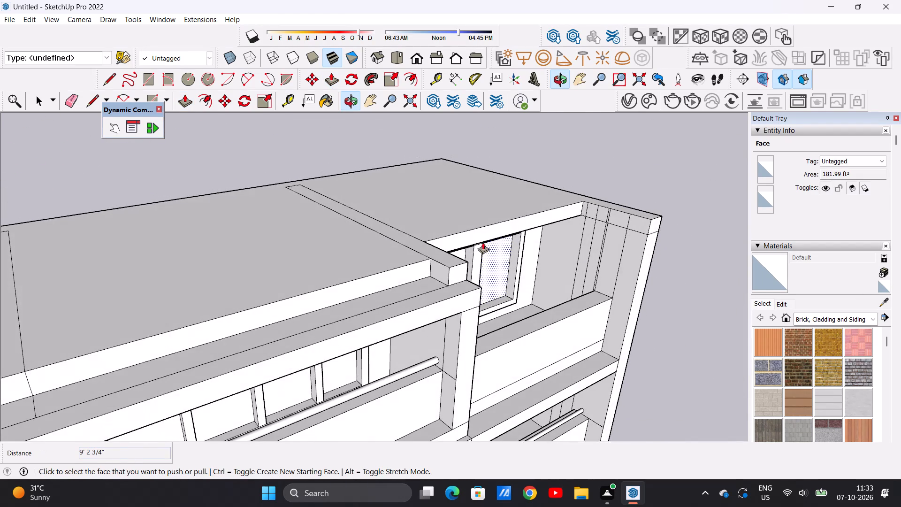
scroll(483, 242, "down", 4)
scroll(485, 238, "up", 6)
key("space")
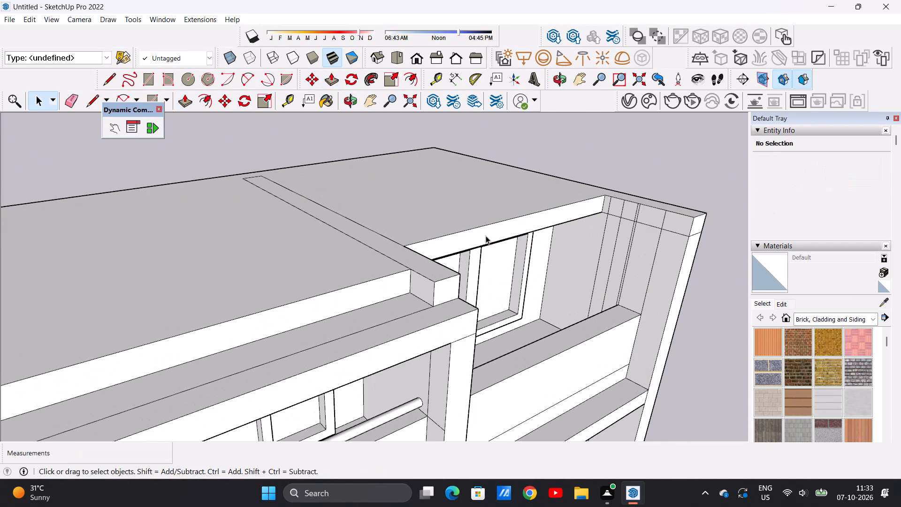
scroll(482, 224, "down", 11)
middle_click_drag(560, 240, 392, 221)
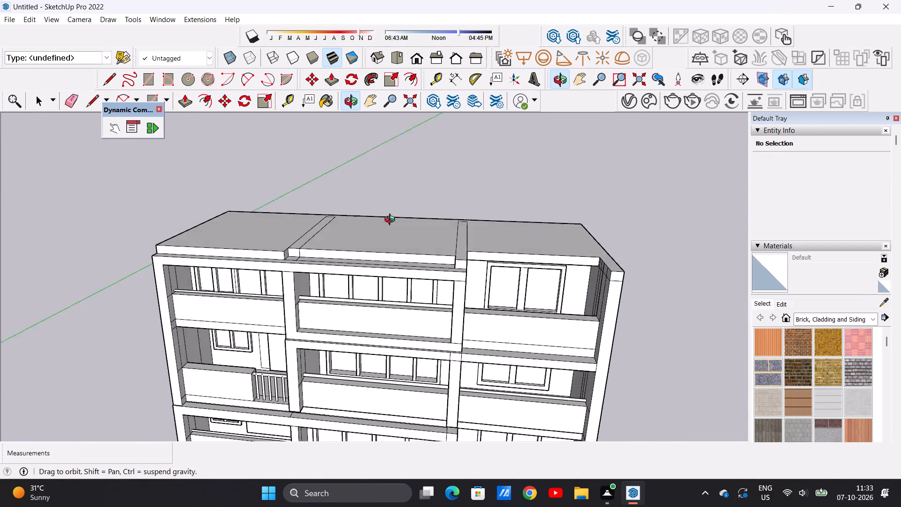
Pull the roof's front edge face above the third-bay balcony forward by about 6' 3 11/16".
middle_click_drag(392, 221, 348, 229)
middle_click_drag(507, 280, 448, 320)
scroll(455, 303, "down", 4)
scroll(492, 325, "up", 7)
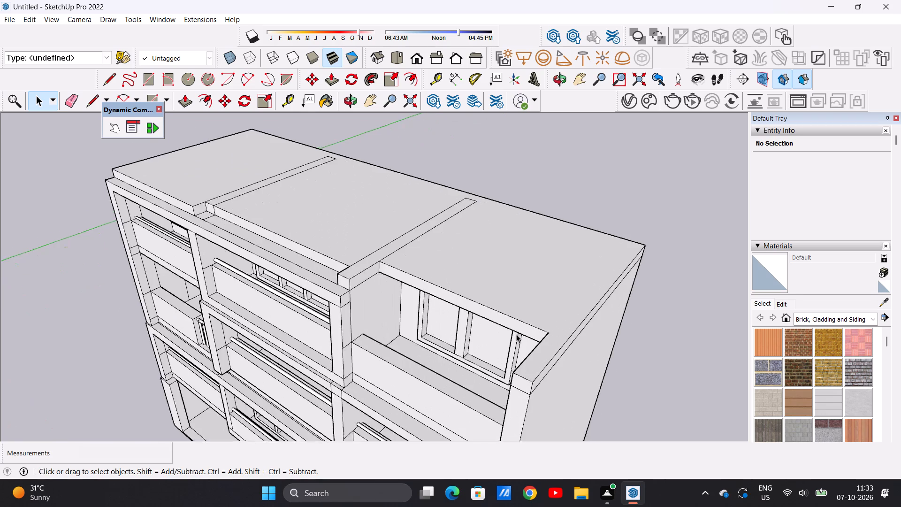
scroll(516, 334, "up", 7)
key("p")
scroll(548, 319, "up", 4)
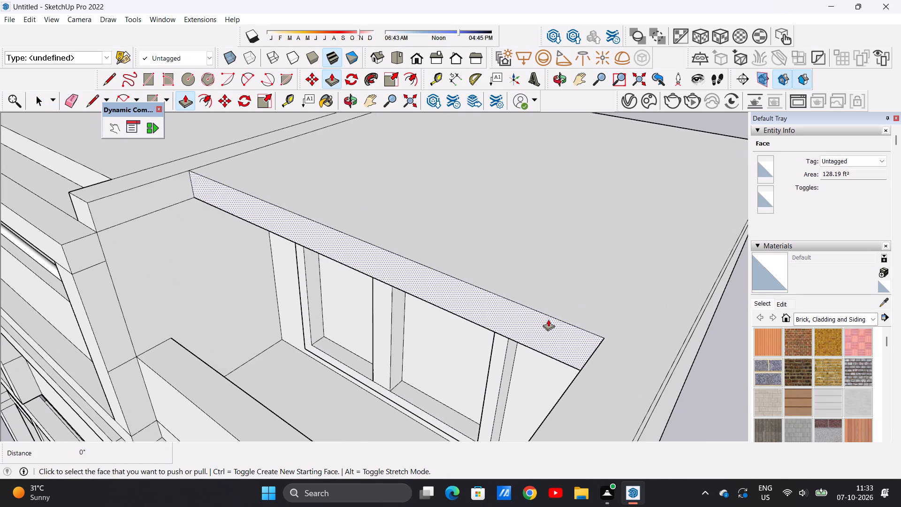
left_click(548, 319)
scroll(507, 371, "down", 6)
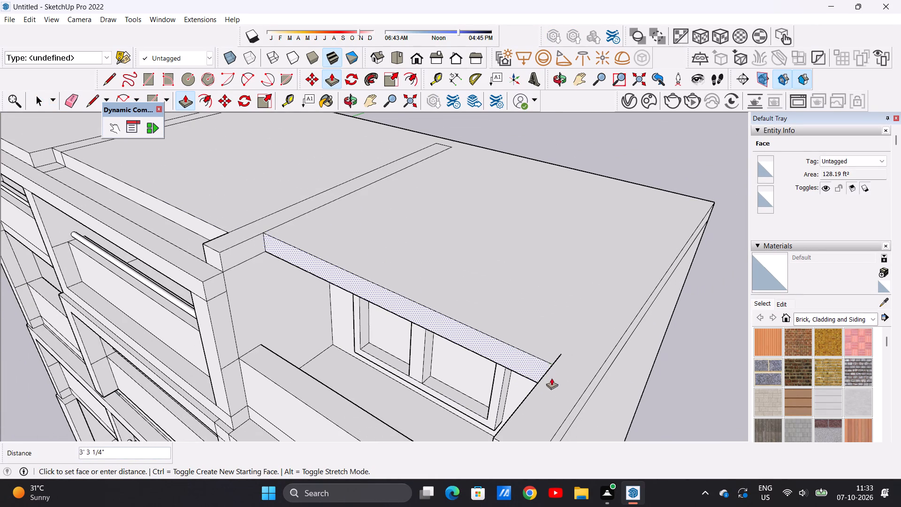
left_click(535, 385)
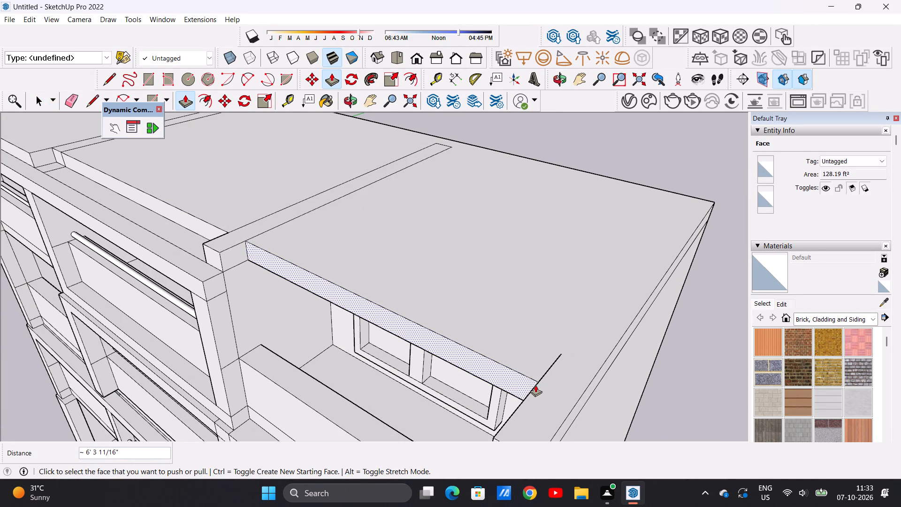
key("space")
Erase the leftover edge segments on the roof surface at the outer front corner of the third bay's roof edge.
middle_click_drag(521, 378, 597, 342)
scroll(621, 272, "up", 15)
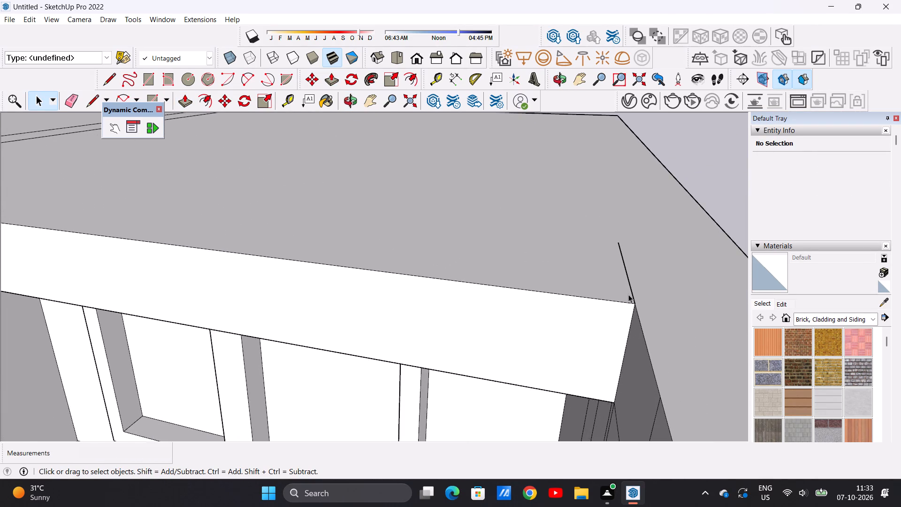
scroll(628, 294, "up", 13)
middle_click_drag(632, 299, 672, 248)
scroll(652, 302, "up", 4)
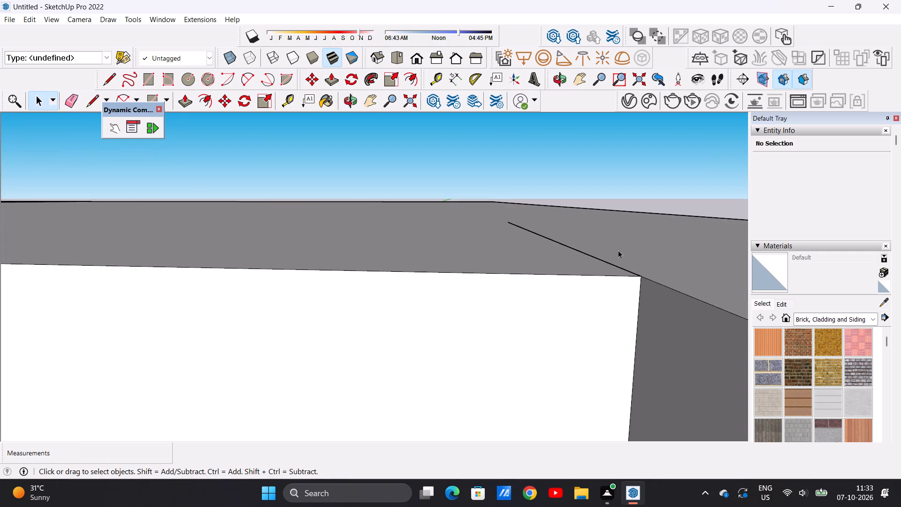
scroll(618, 250, "up", 2)
middle_click_drag(584, 220, 530, 333)
scroll(530, 333, "up", 20)
scroll(530, 333, "up", 11)
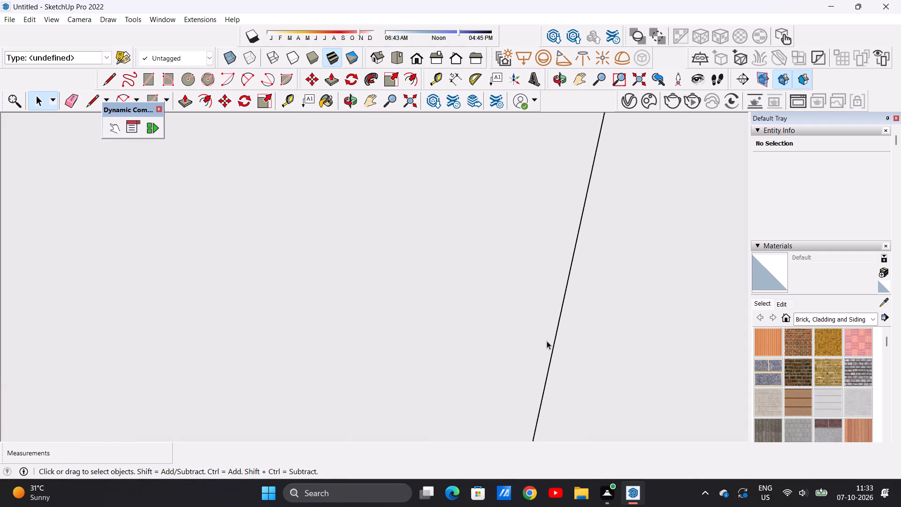
scroll(547, 341, "down", 20)
scroll(547, 341, "down", 20)
scroll(547, 341, "down", 11)
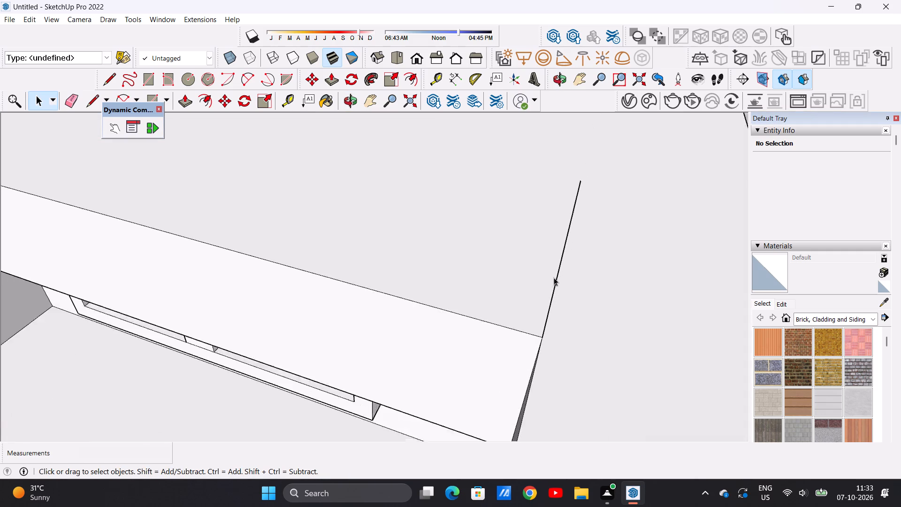
scroll(554, 277, "down", 15)
middle_click_drag(535, 307, 591, 157)
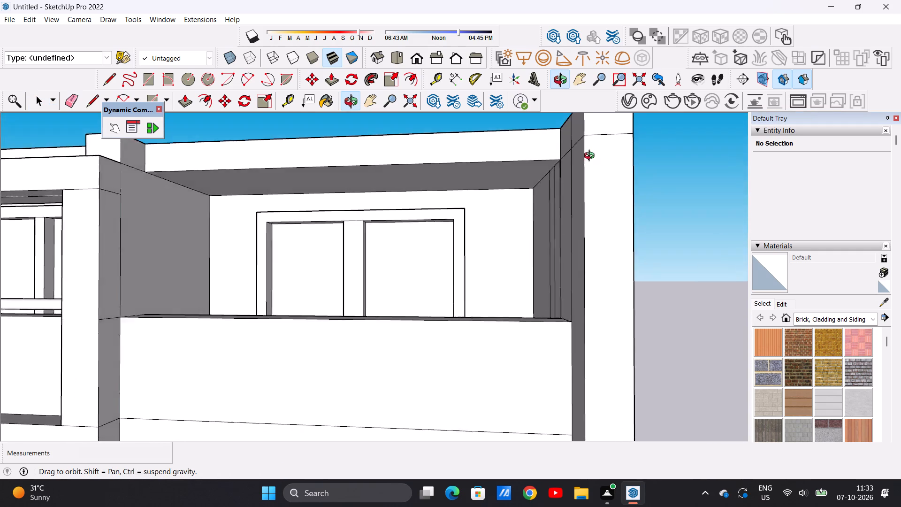
middle_click_drag(591, 157, 560, 346)
scroll(562, 313, "up", 6)
key("e")
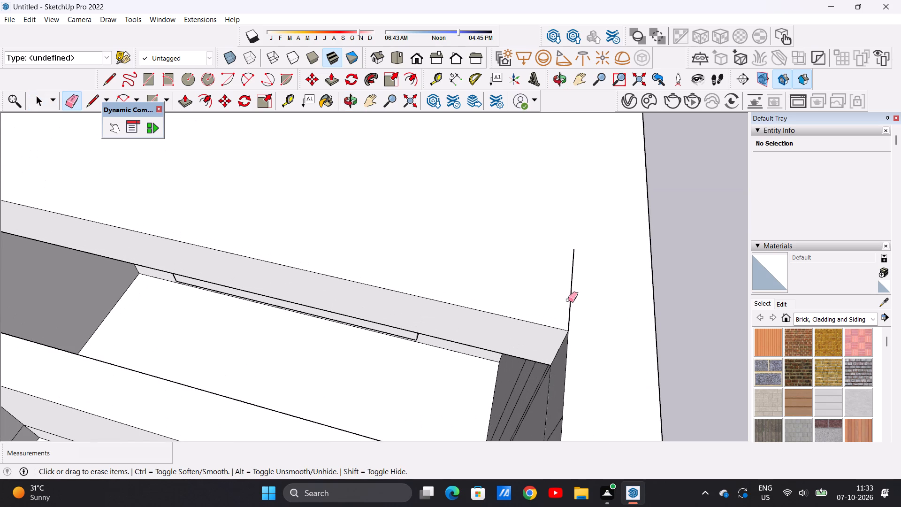
left_click_drag(570, 288, 579, 293)
left_click_drag(570, 269, 580, 271)
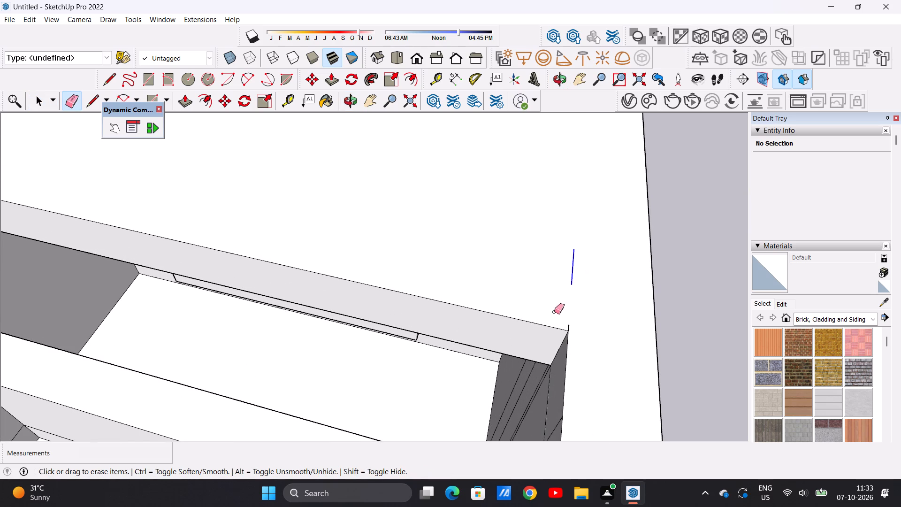
scroll(566, 342, "up", 18)
left_click_drag(560, 313, 574, 322)
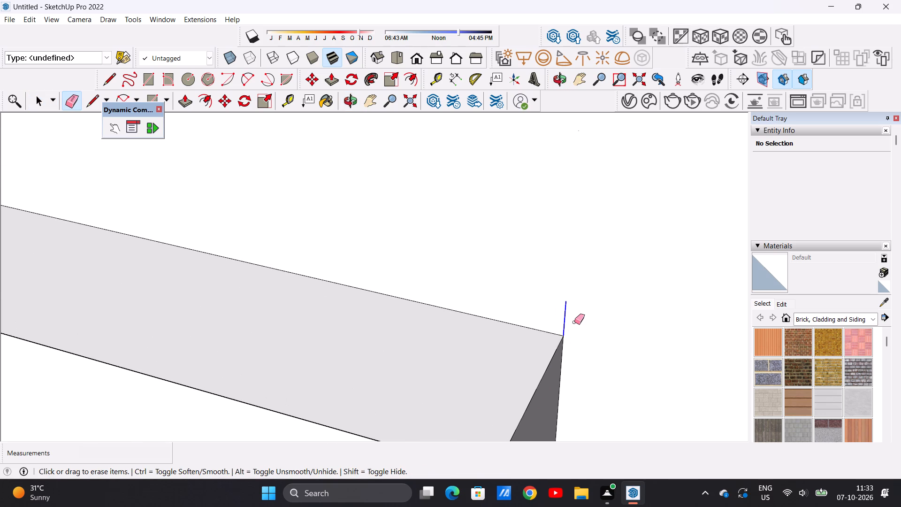
key("space")
Examine the extended roof and the beam strips from the front, from above and from the first-bay side.
scroll(527, 307, "down", 20)
middle_click_drag(437, 414, 529, 286)
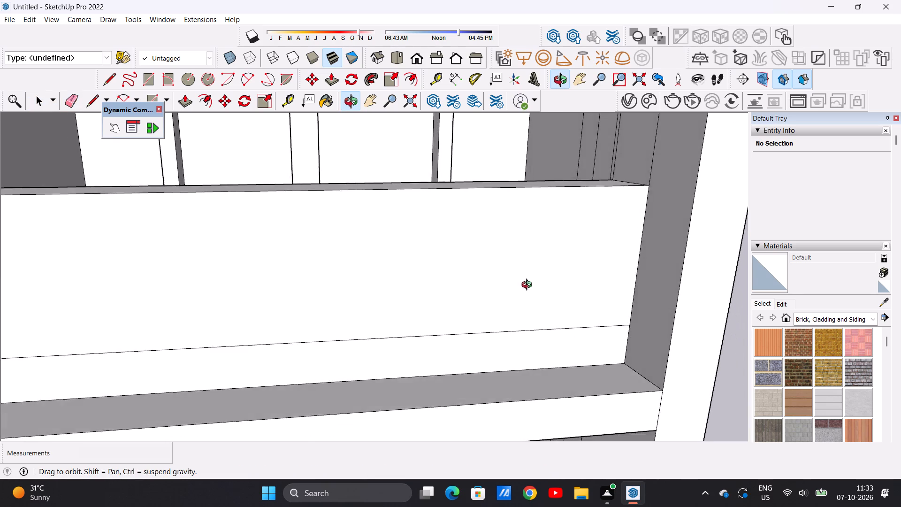
middle_click_drag(529, 286, 505, 326)
scroll(494, 345, "down", 11)
middle_click_drag(497, 292, 507, 229)
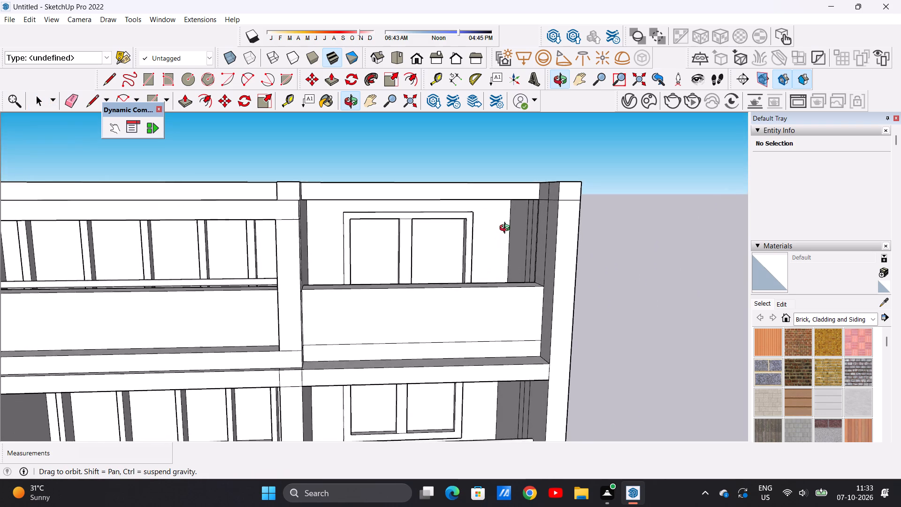
middle_click_drag(507, 229, 494, 285)
scroll(492, 296, "down", 9)
middle_click_drag(400, 215, 404, 322)
scroll(285, 237, "up", 5)
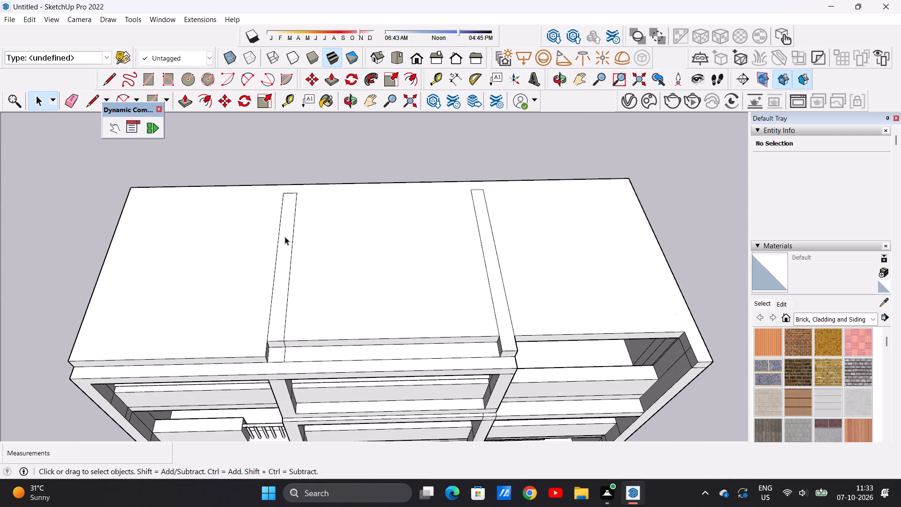
scroll(287, 240, "down", 6)
scroll(265, 250, "up", 2)
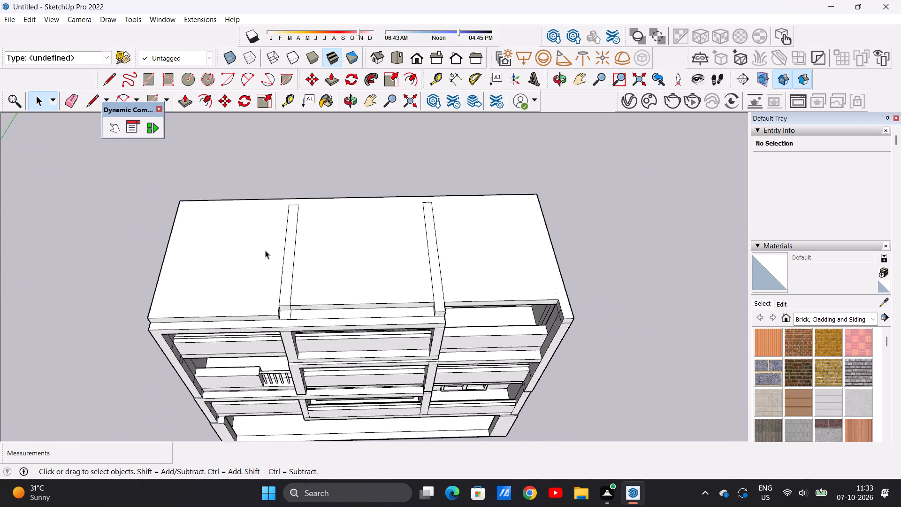
scroll(265, 250, "up", 2)
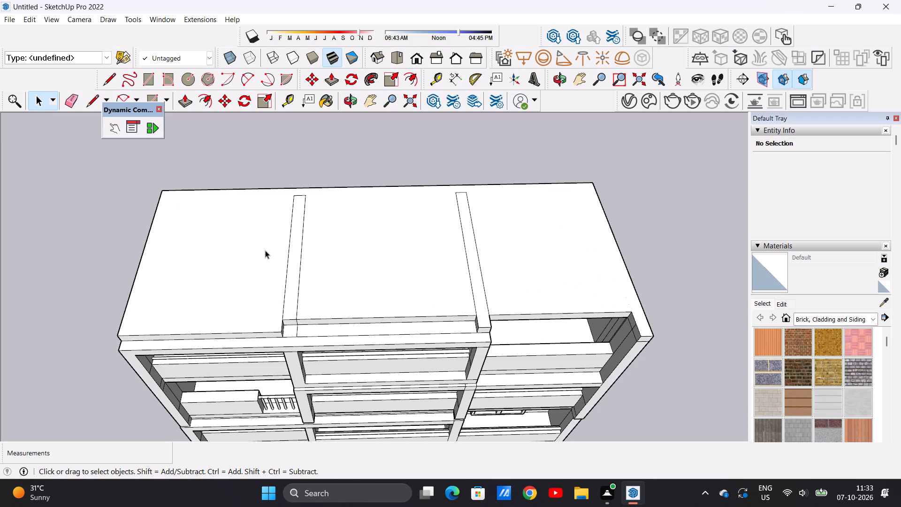
key("p")
key("space")
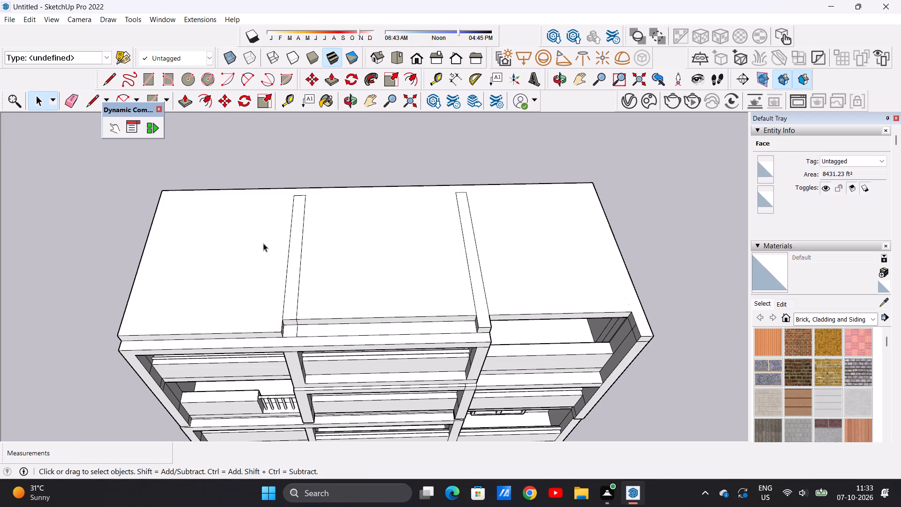
scroll(261, 236, "down", 5)
scroll(219, 271, "up", 6)
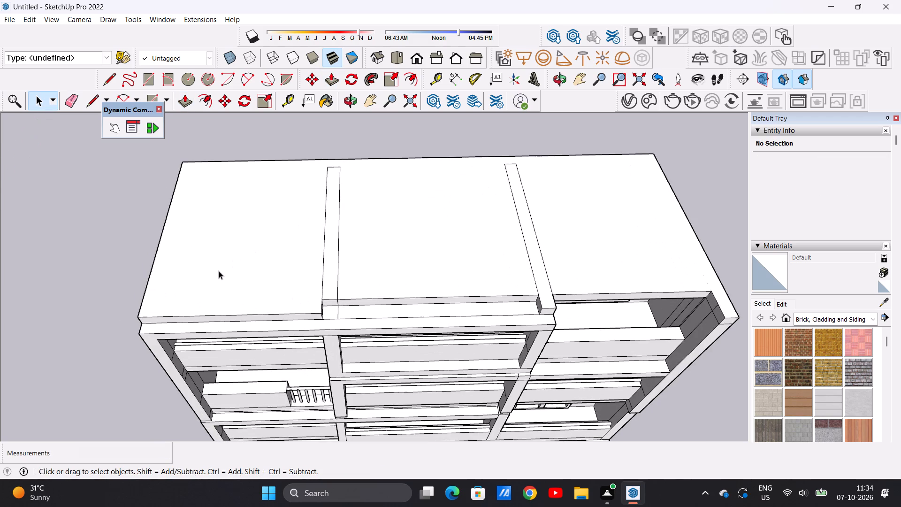
scroll(280, 265, "down", 5)
middle_click_drag(214, 275, 344, 200)
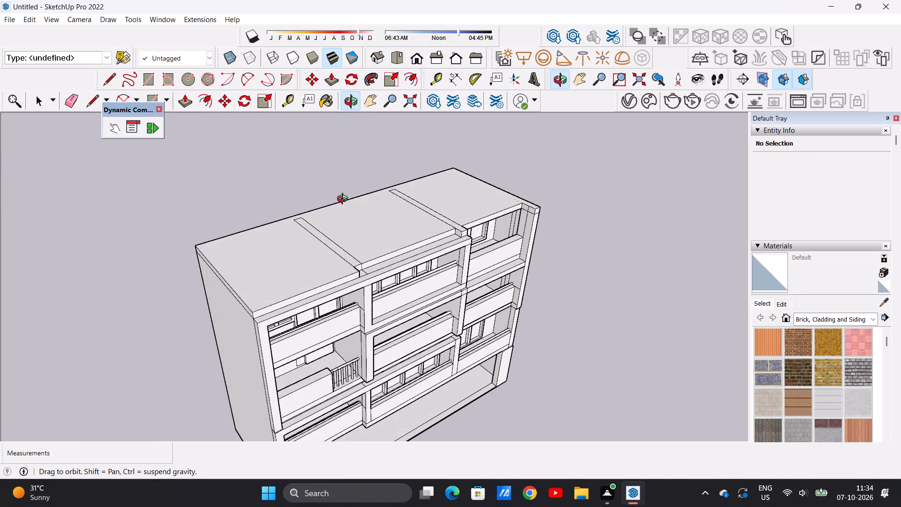
middle_click_drag(344, 200, 265, 265)
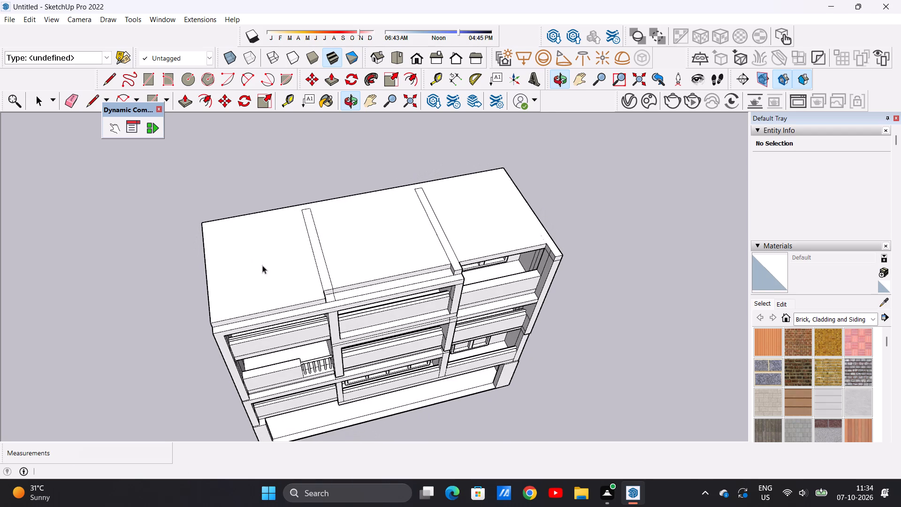
Draw a 43' 11 7/8" line from the first beam strip's back corner, parallel to the roof's back edge, towards the first bay's outer side.
scroll(221, 244, "up", 6)
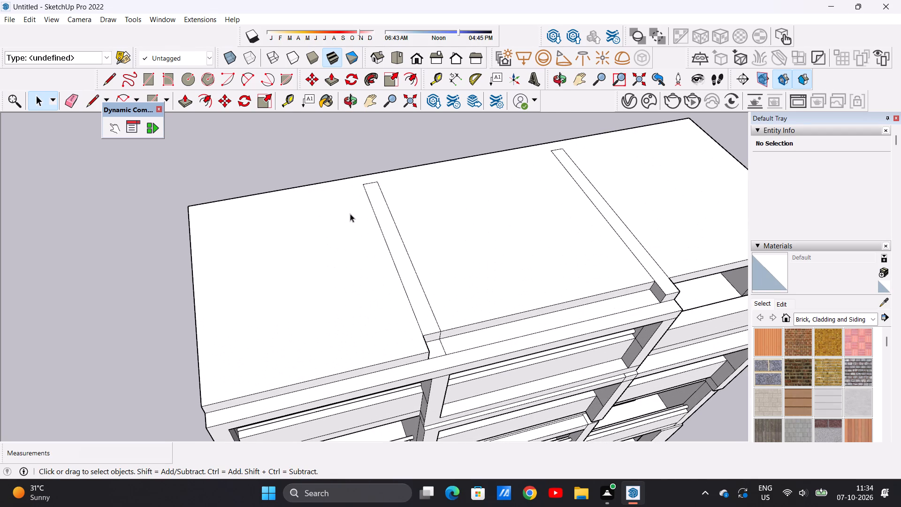
scroll(349, 215, "down", 6)
scroll(351, 215, "up", 10)
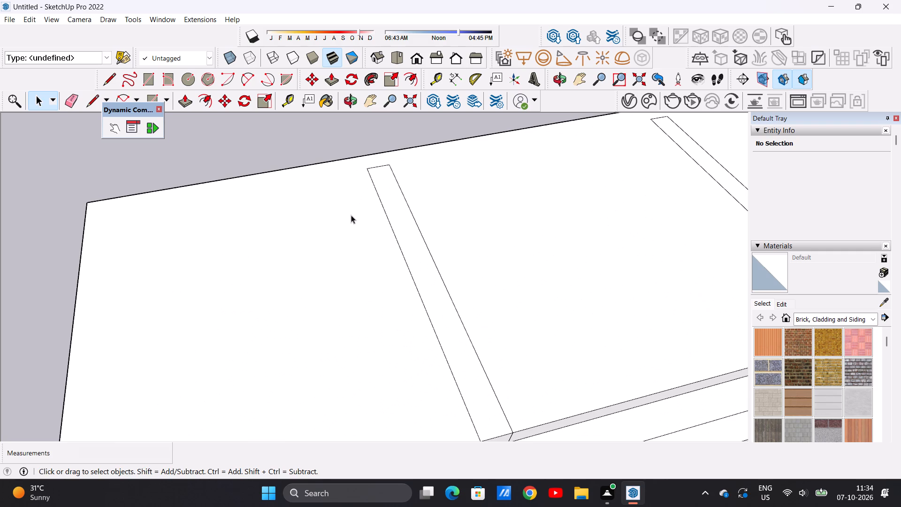
key("l")
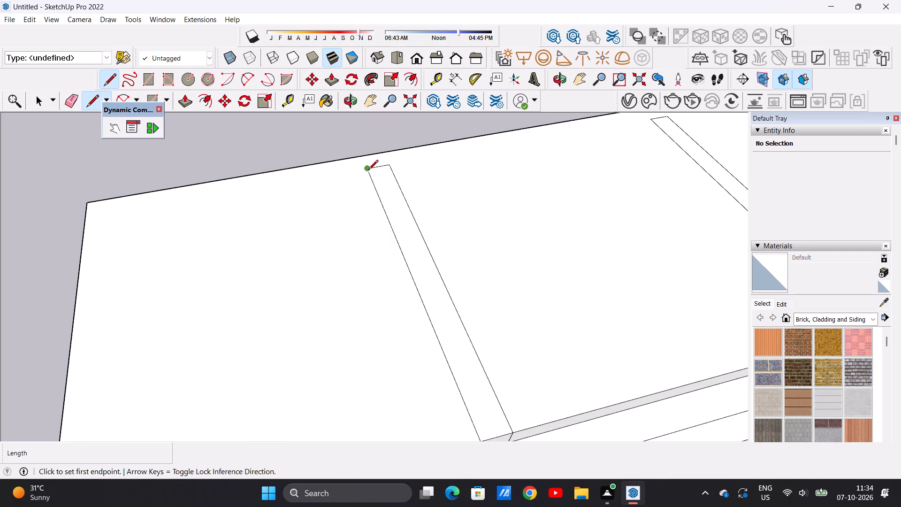
left_click(368, 170)
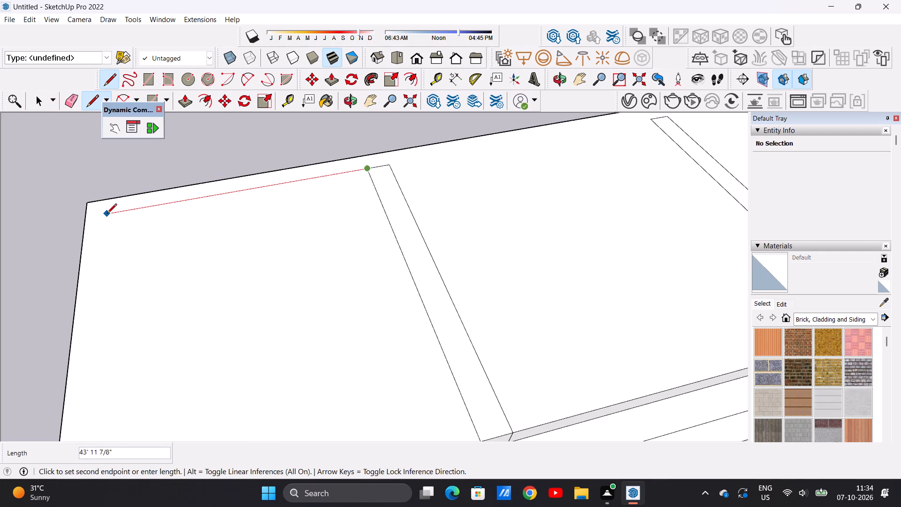
left_click(107, 214)
scroll(109, 230, "down", 7)
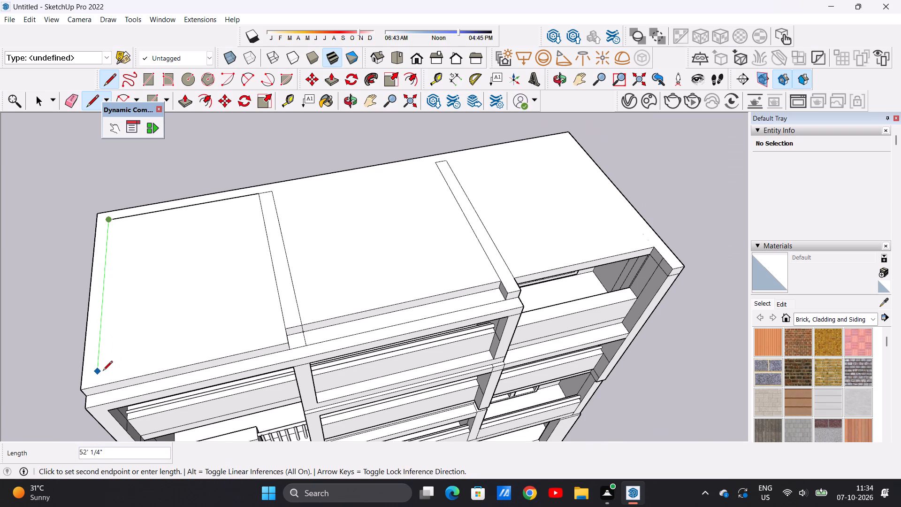
scroll(104, 371, "up", 3)
key("space")
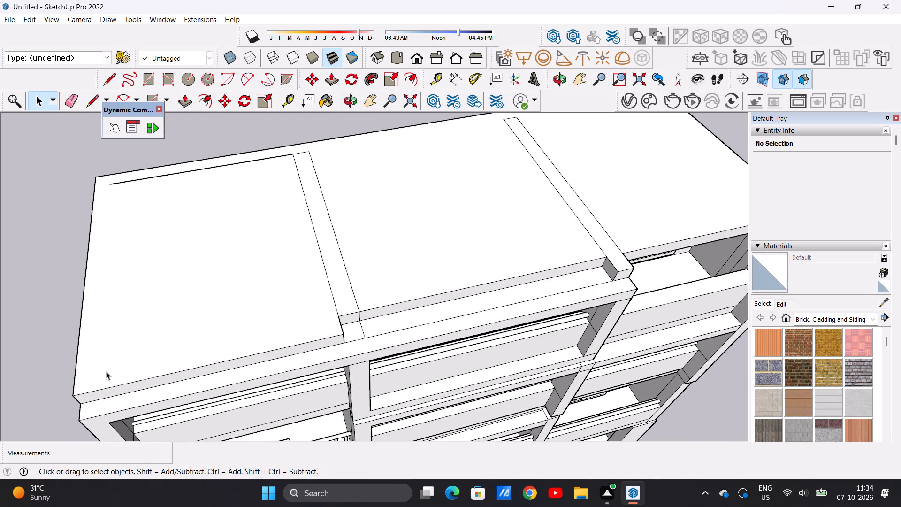
Complete the first bay's inset roof outline with a parallel front line from the beam strip and a side line joining the back line's end.
key("l")
scroll(346, 323, "up", 10)
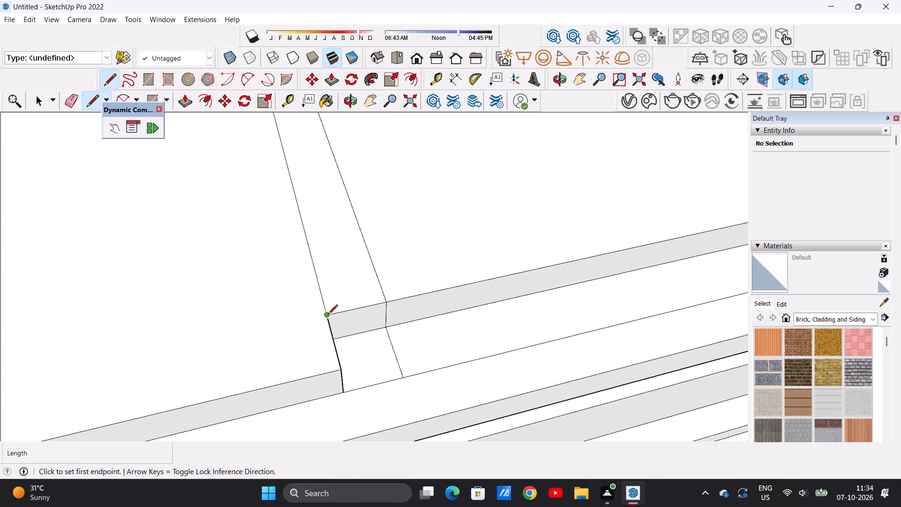
left_click(328, 315)
scroll(283, 318, "down", 15)
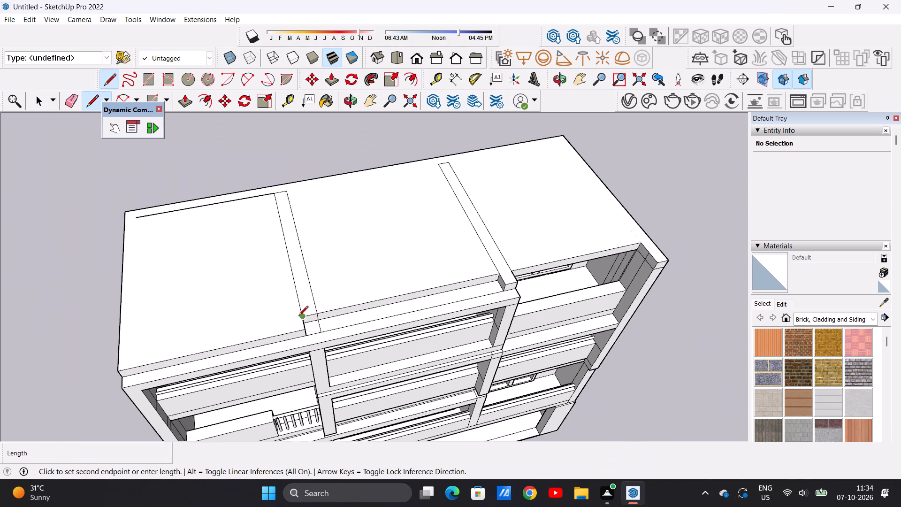
scroll(298, 316, "down", 1)
scroll(180, 329, "up", 8)
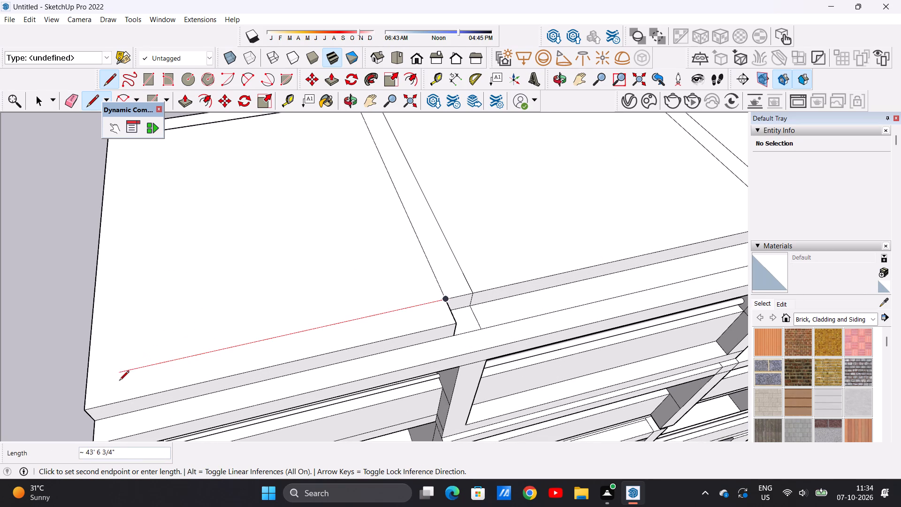
left_click(113, 372)
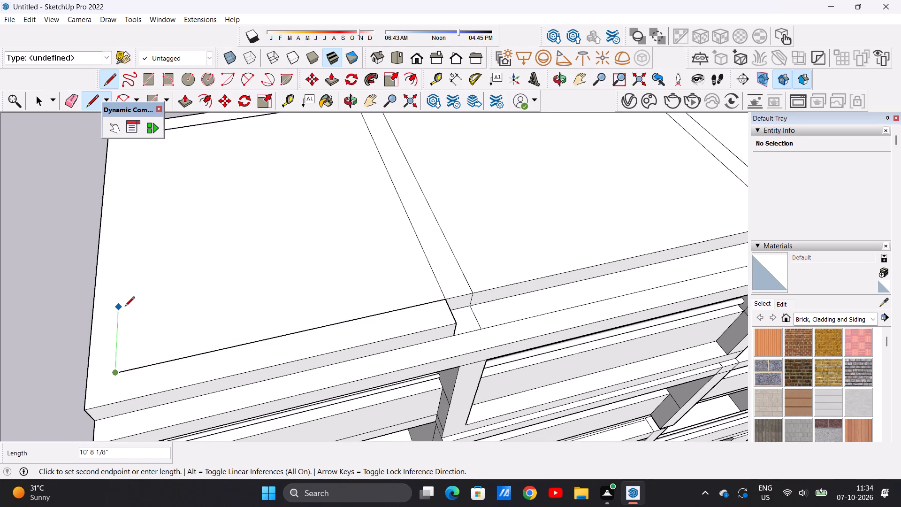
scroll(122, 312, "down", 11)
scroll(127, 239, "up", 12)
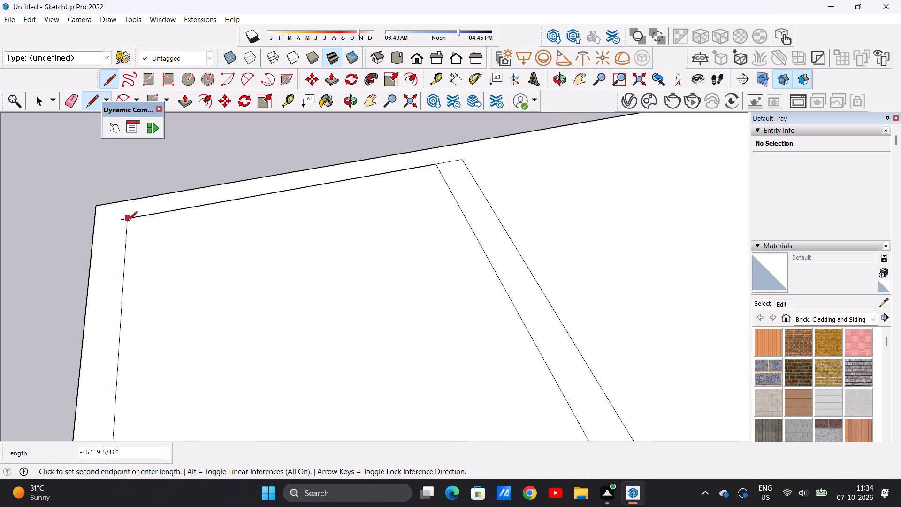
left_click(121, 219)
key("space")
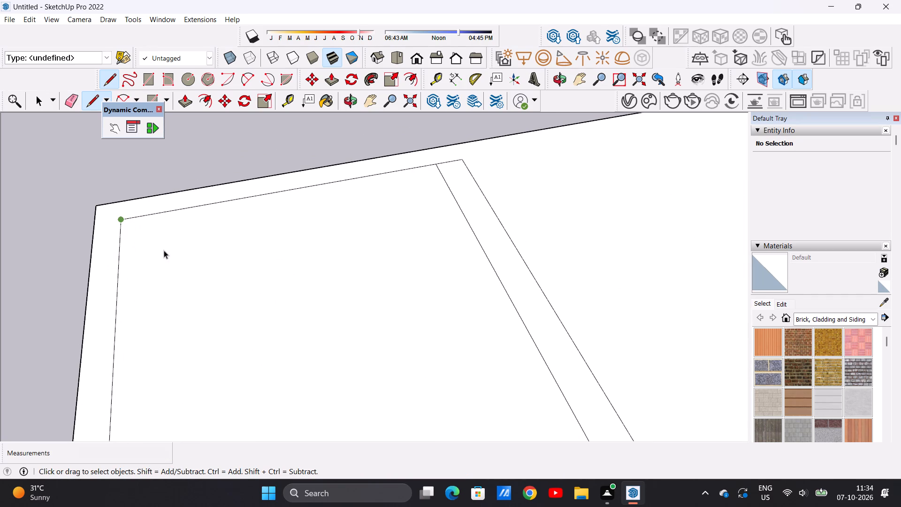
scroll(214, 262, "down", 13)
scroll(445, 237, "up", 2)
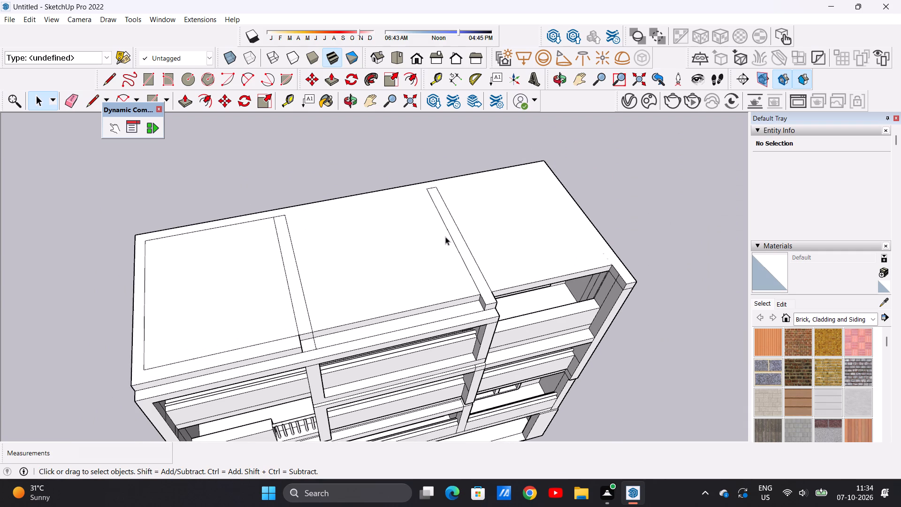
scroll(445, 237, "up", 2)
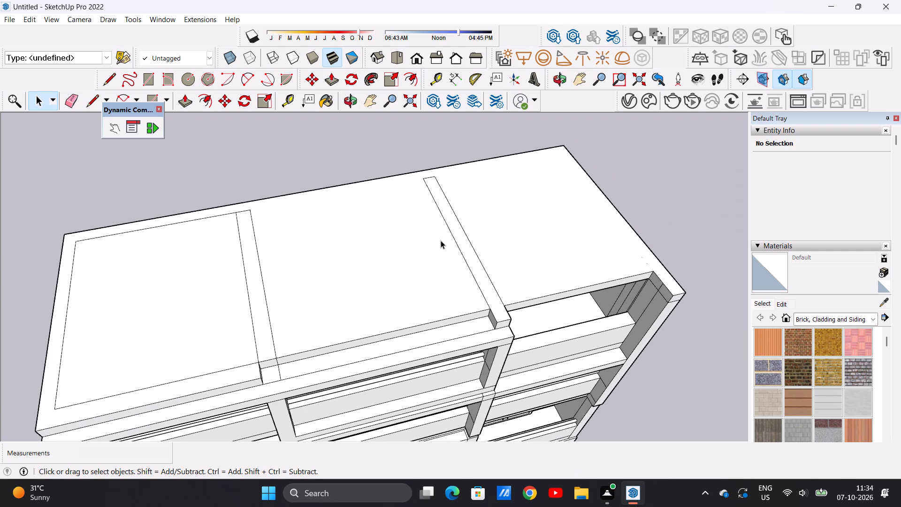
Draw a line of about 53' 5 5/8" across the middle bay's roof, joining the back corners of the two beam strips.
key("l")
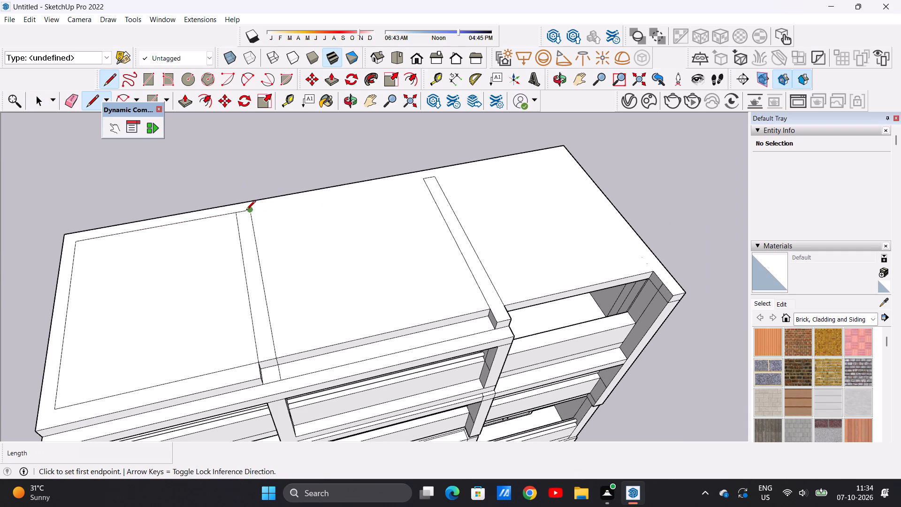
left_click(248, 211)
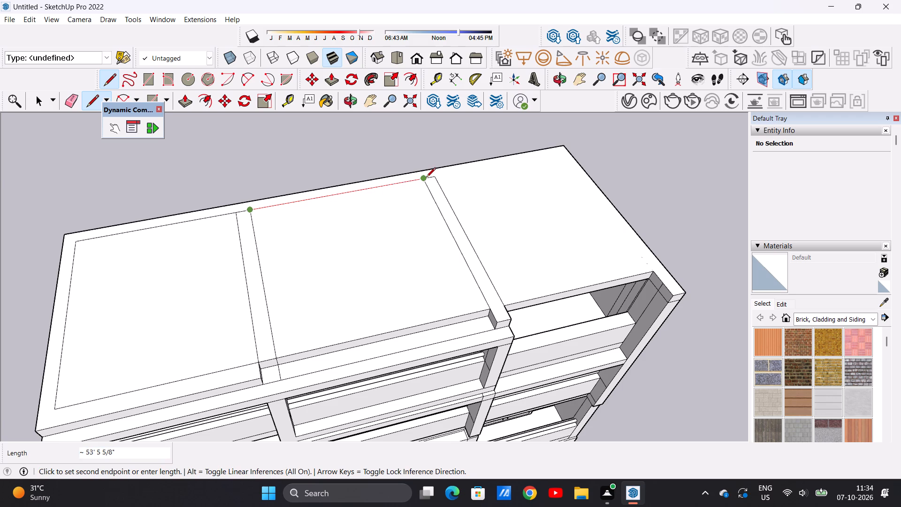
left_click(426, 178)
Draw a line of about 42' 9 11/16" from the second beam strip's back corner, parallel to the roof's back edge, towards the third bay's outer side.
scroll(436, 176, "up", 11)
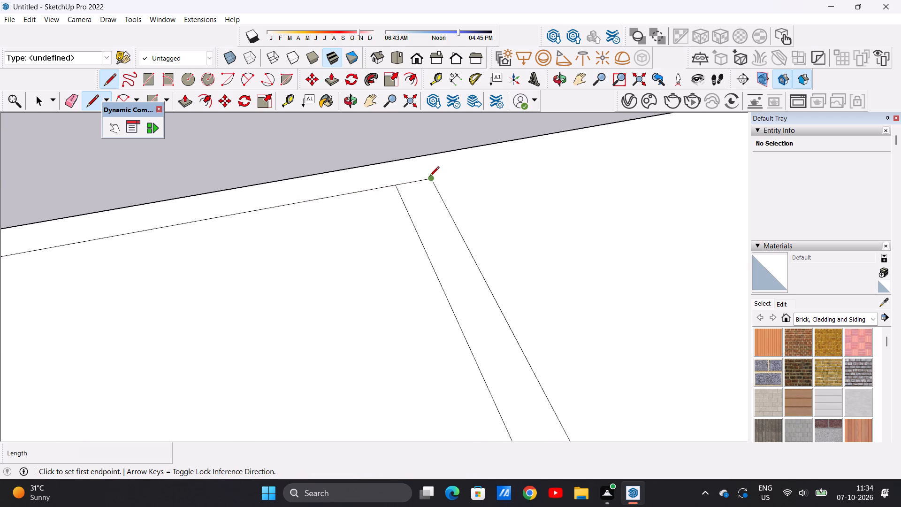
left_click(432, 177)
scroll(471, 192, "down", 11)
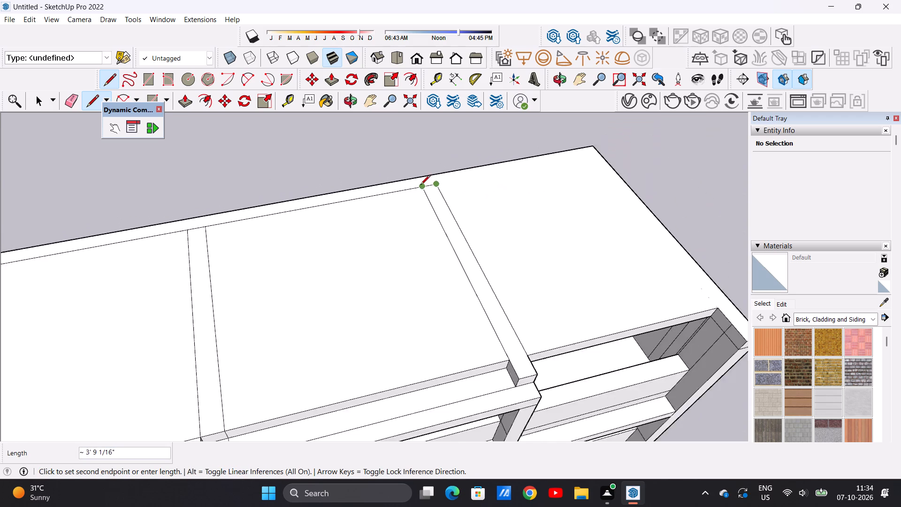
scroll(420, 185, "down", 3)
scroll(542, 168, "up", 9)
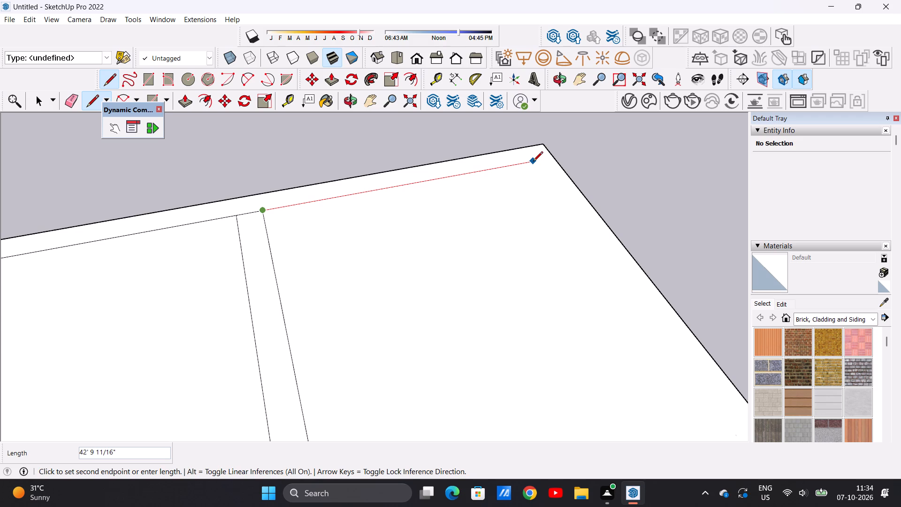
left_click(533, 162)
Draw the third bay's inset side line from the back line's end to the inner front corner, closing the last gap of about 4 1/8".
scroll(541, 183, "down", 10)
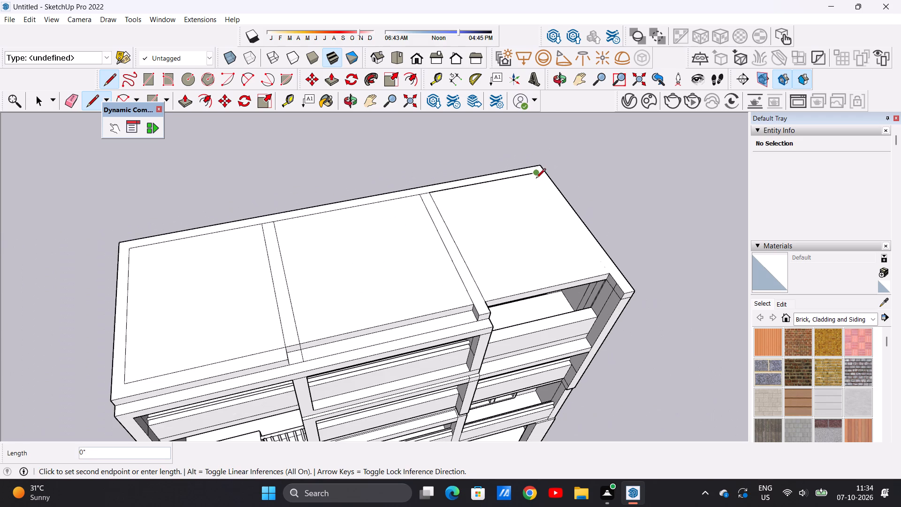
scroll(596, 261, "up", 5)
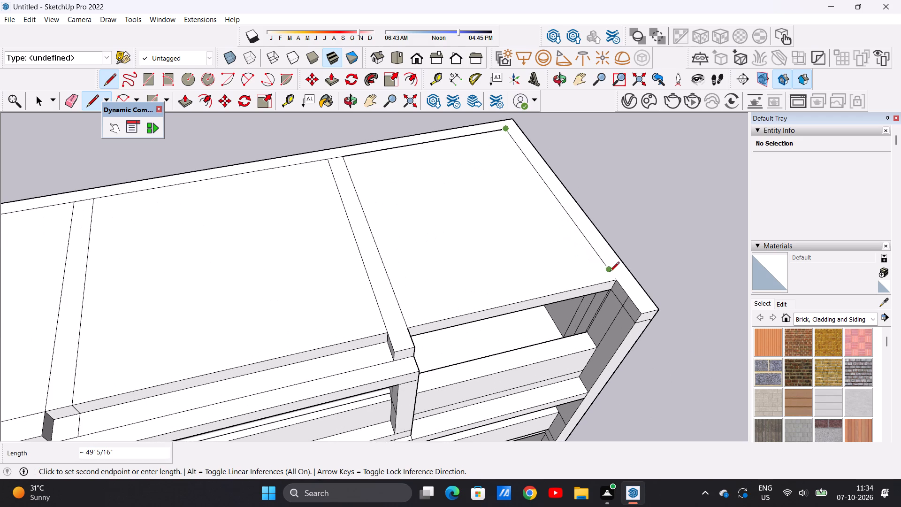
left_click(617, 278)
key("space")
scroll(601, 253, "up", 2)
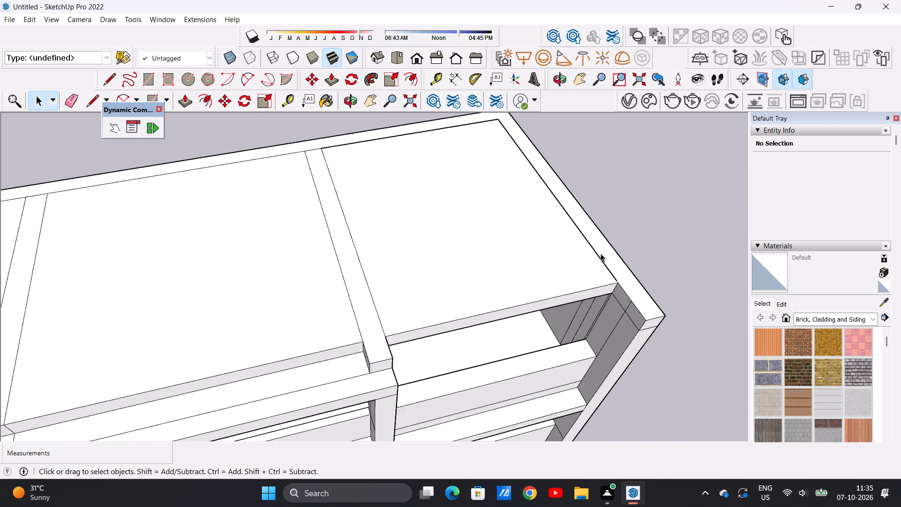
scroll(601, 253, "up", 13)
scroll(688, 377, "up", 7)
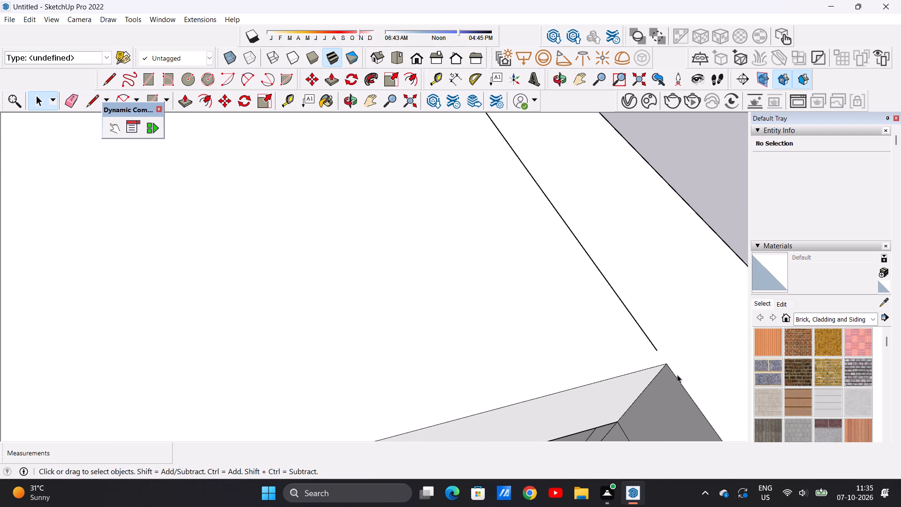
key("l")
scroll(671, 358, "up", 5)
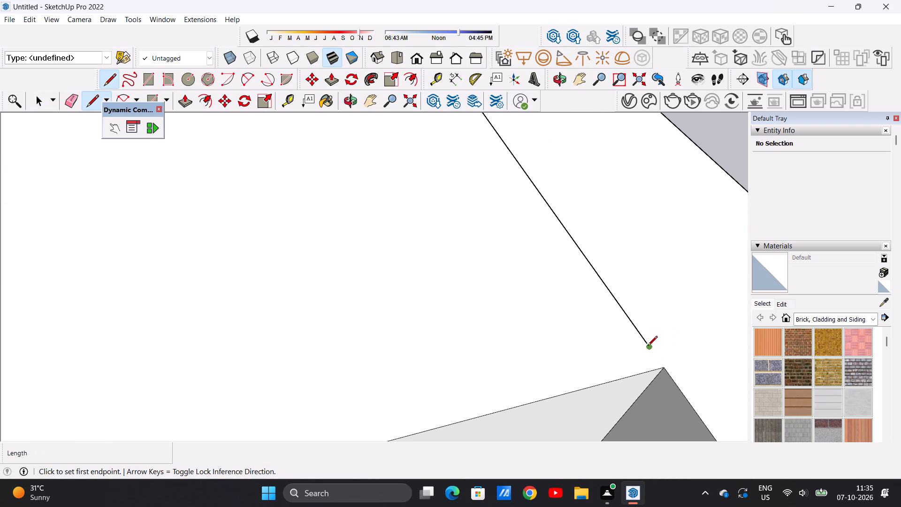
left_click(648, 346)
left_click(666, 367)
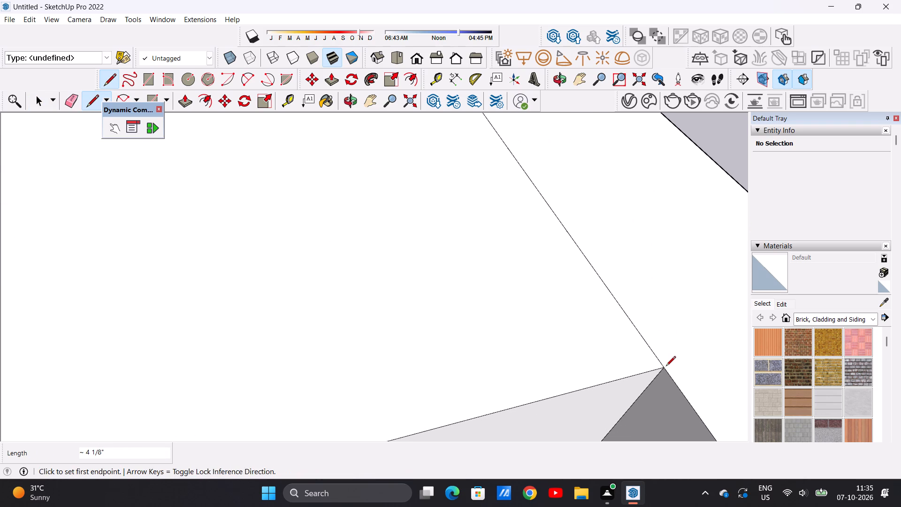
key("space")
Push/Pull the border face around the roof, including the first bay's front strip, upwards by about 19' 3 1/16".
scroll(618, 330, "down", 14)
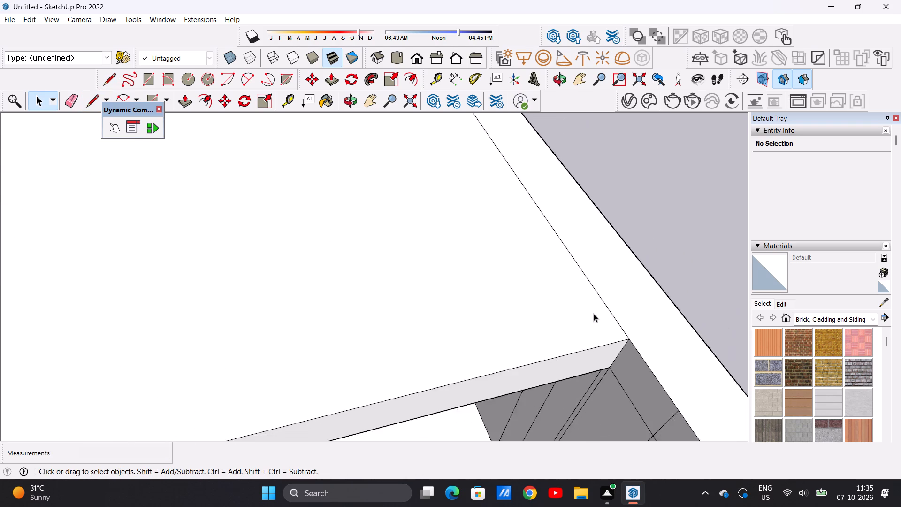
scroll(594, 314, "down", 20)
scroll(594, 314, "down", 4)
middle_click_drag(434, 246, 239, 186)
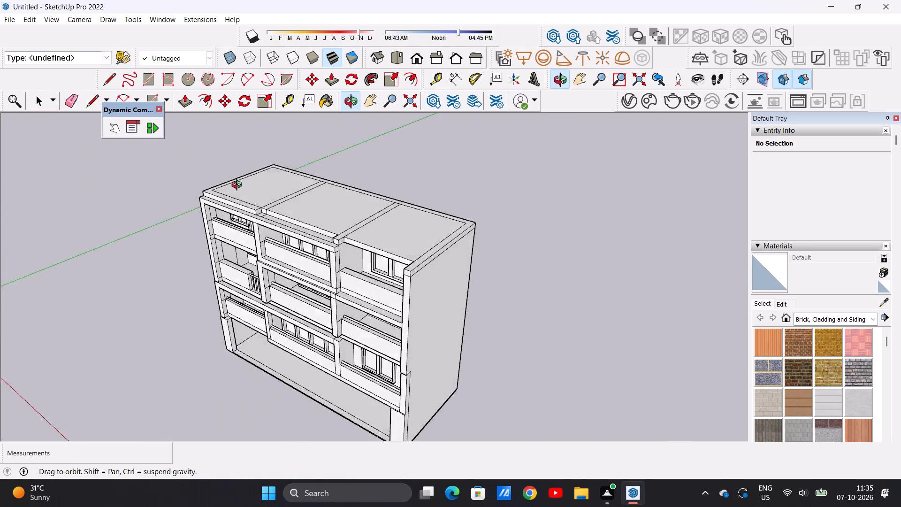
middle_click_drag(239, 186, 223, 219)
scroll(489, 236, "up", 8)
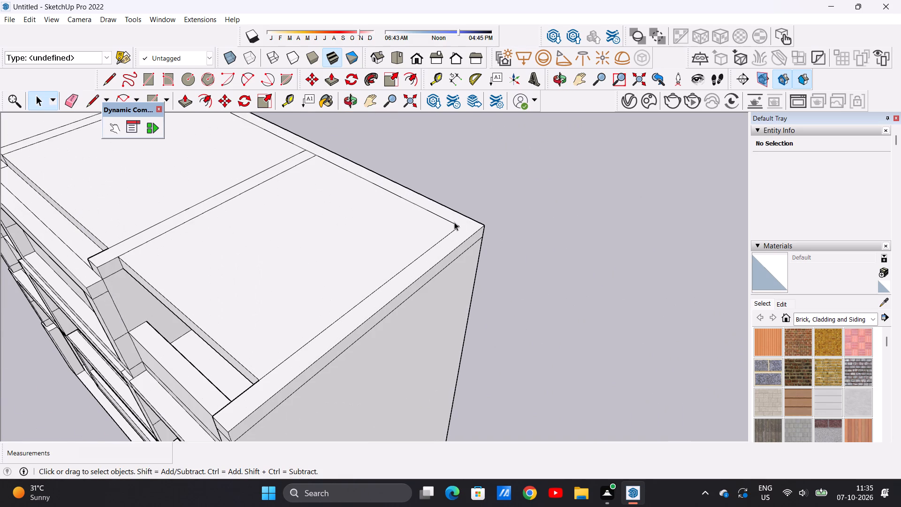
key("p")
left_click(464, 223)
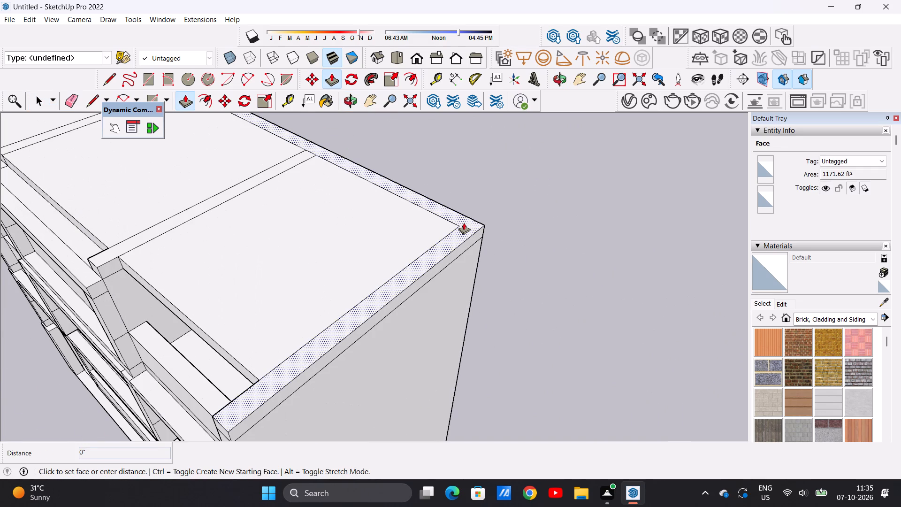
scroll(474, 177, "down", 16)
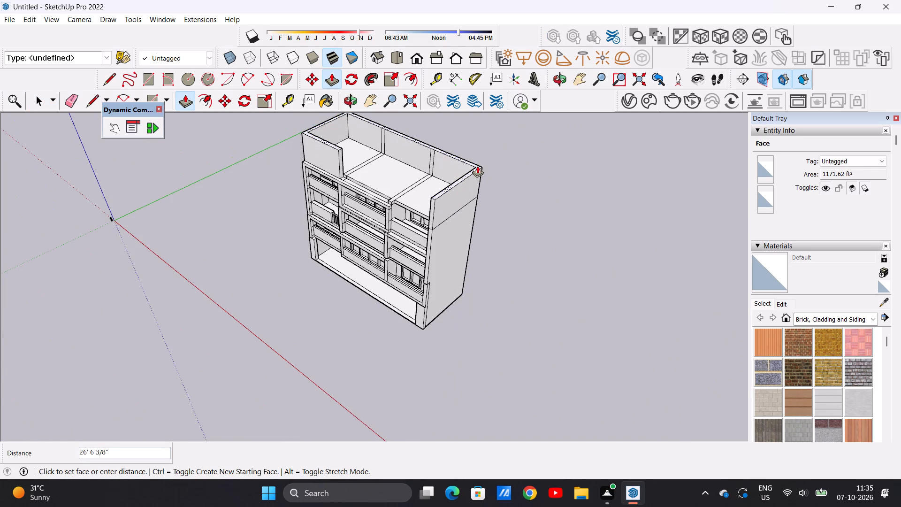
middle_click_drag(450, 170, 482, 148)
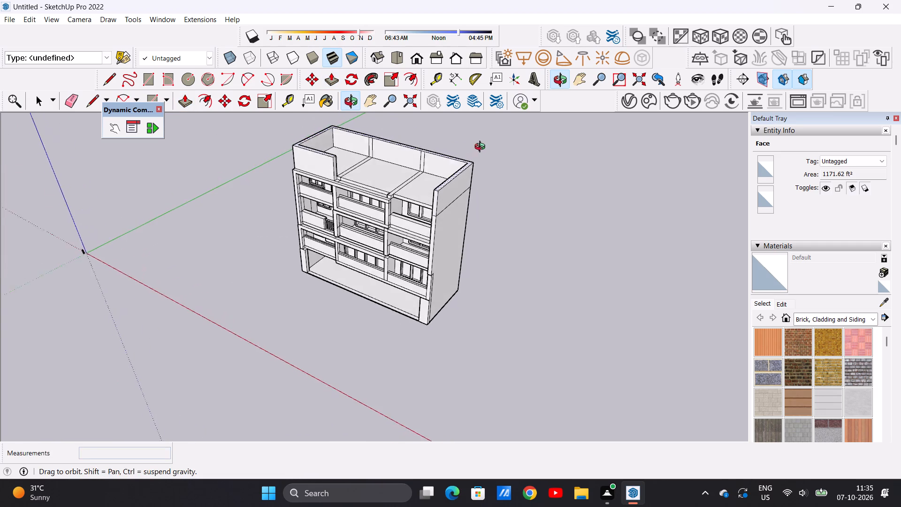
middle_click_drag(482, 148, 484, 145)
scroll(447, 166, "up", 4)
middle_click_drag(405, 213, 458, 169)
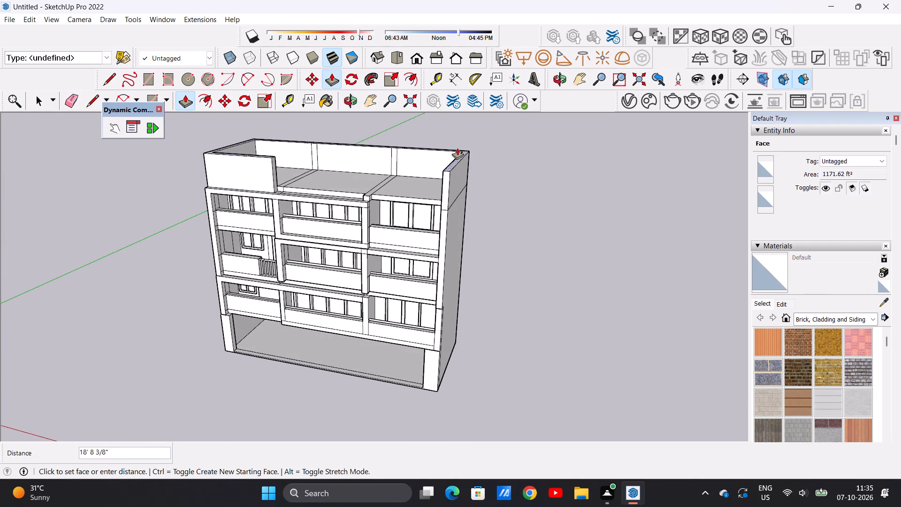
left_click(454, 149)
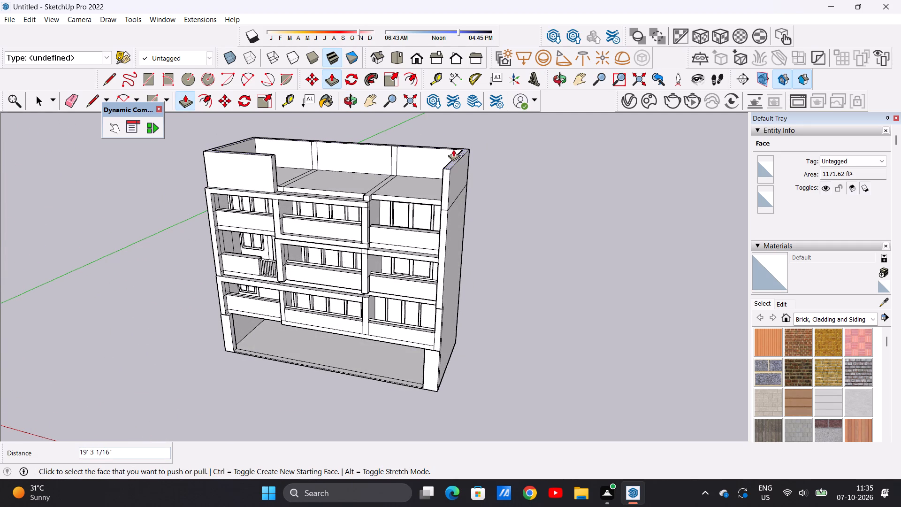
Examine the raised perimeter walls and the beam strips on the roof from the front and from above.
key("space")
middle_click_drag(368, 192, 441, 160)
scroll(416, 160, "up", 8)
middle_click_drag(400, 170, 391, 223)
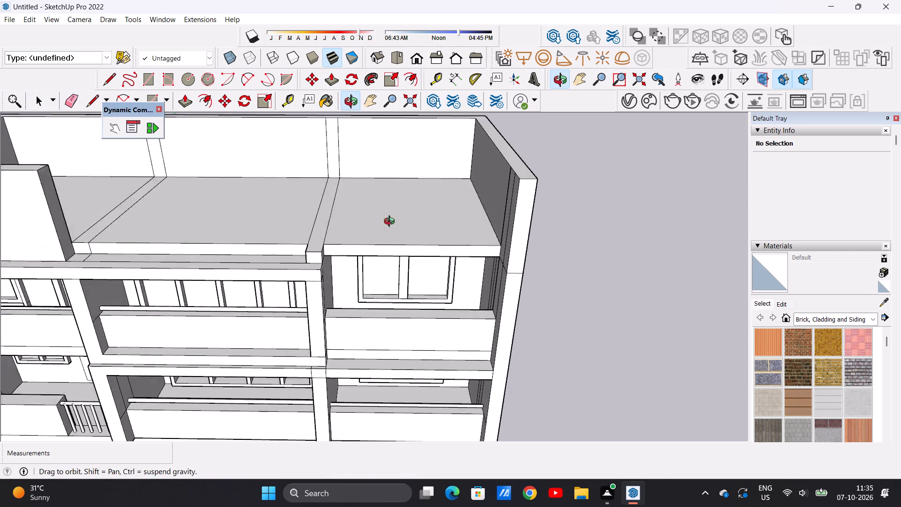
middle_click_drag(391, 223, 386, 286)
scroll(394, 271, "down", 12)
scroll(297, 203, "up", 16)
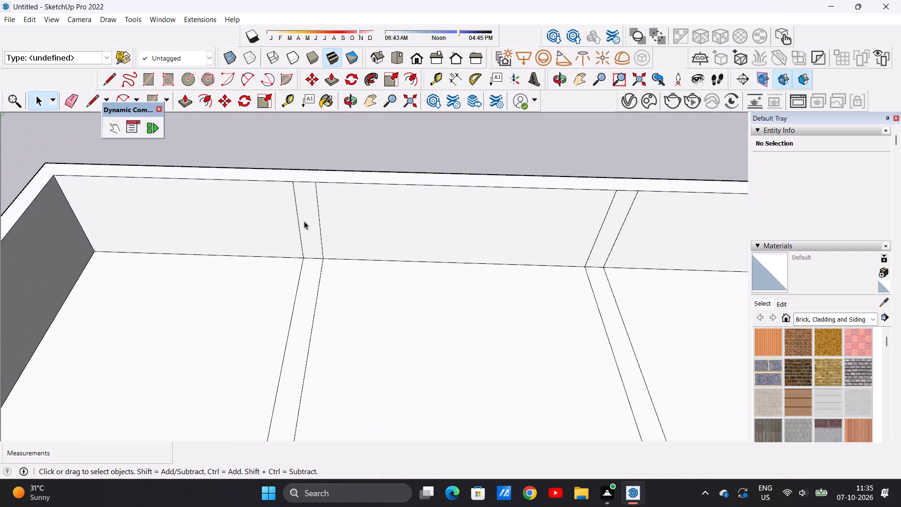
scroll(309, 212, "down", 8)
middle_click_drag(323, 257, 324, 283)
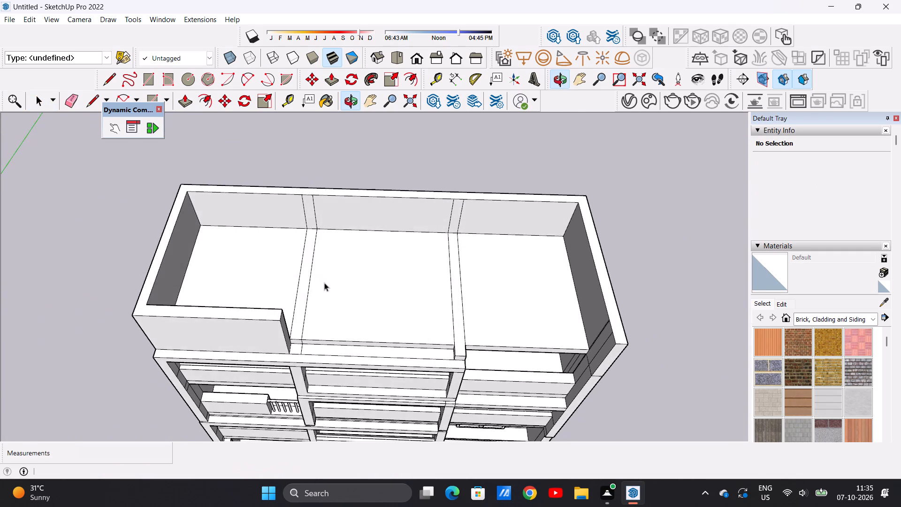
scroll(329, 215, "up", 5)
scroll(274, 217, "down", 6)
scroll(286, 238, "up", 2)
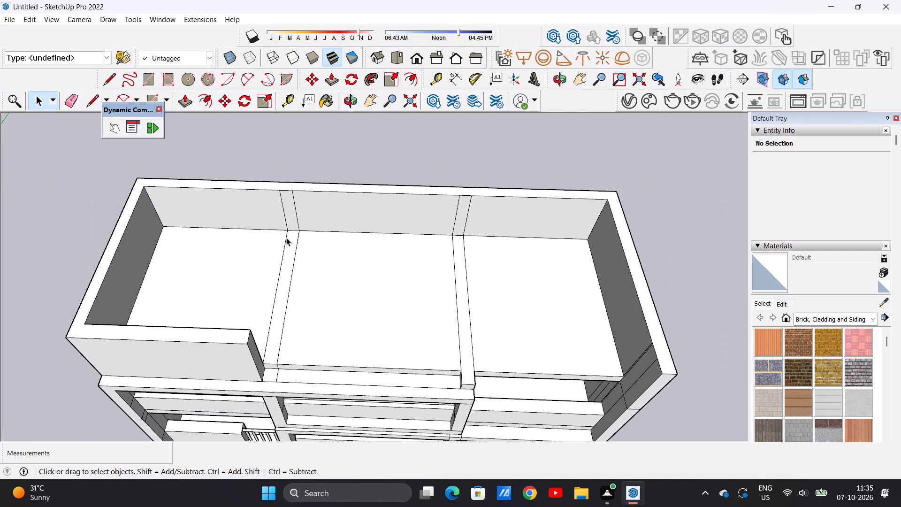
scroll(291, 239, "down", 5)
middle_click_drag(248, 284, 249, 279)
middle_click_drag(265, 275, 262, 293)
scroll(278, 278, "up", 5)
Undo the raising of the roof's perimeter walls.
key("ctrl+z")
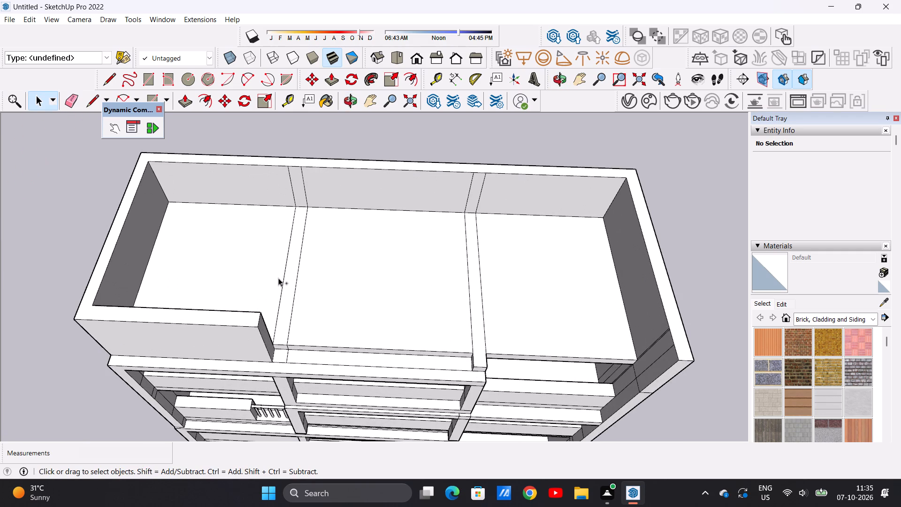
Draw a line of about 3' 4 1/4" from the first bay's inset front corner to the outer side edge, separating the front strip.
scroll(134, 336, "up", 5)
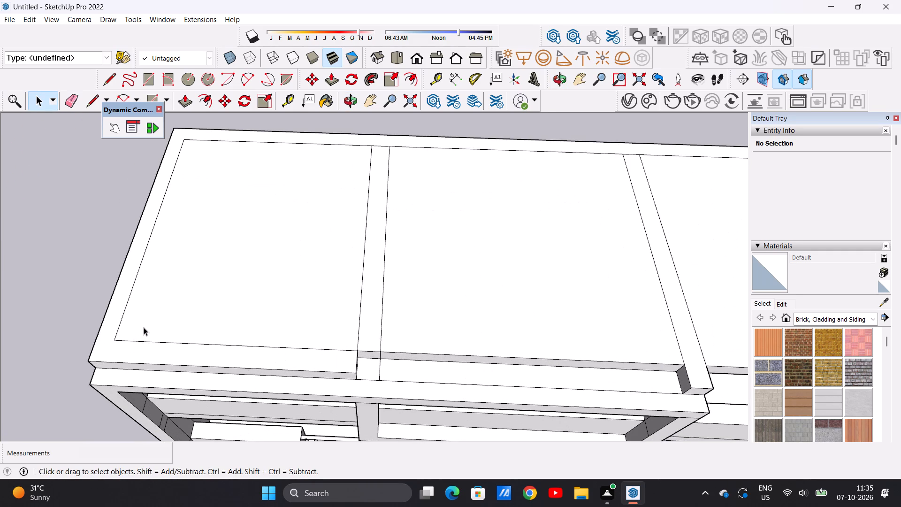
key("l")
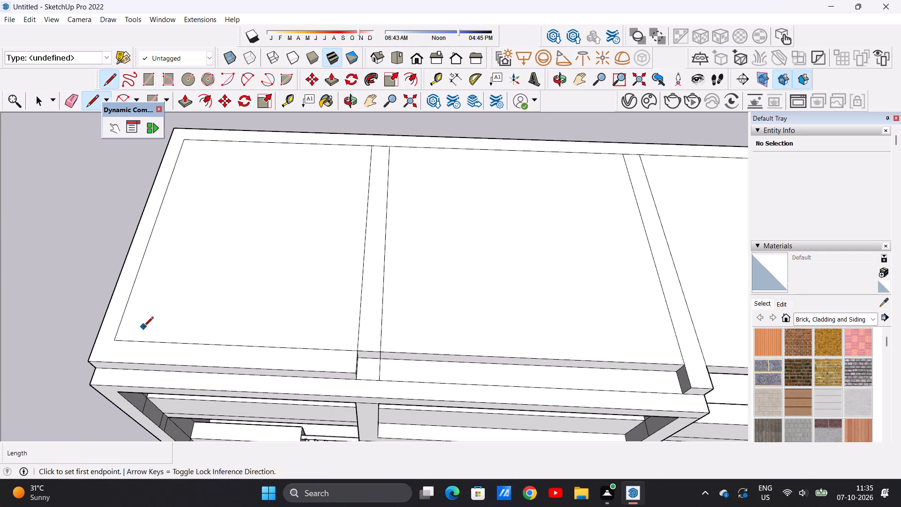
scroll(117, 348, "up", 9)
left_click(114, 329)
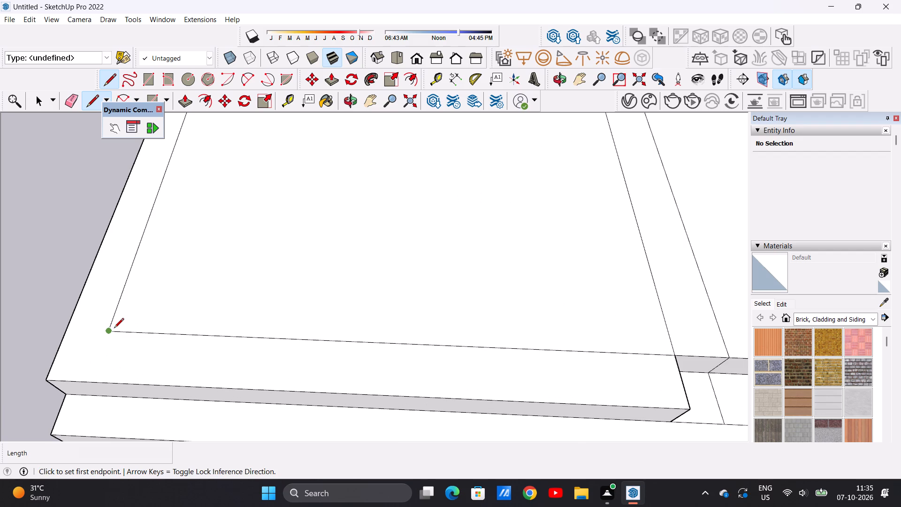
scroll(170, 312, "down", 7)
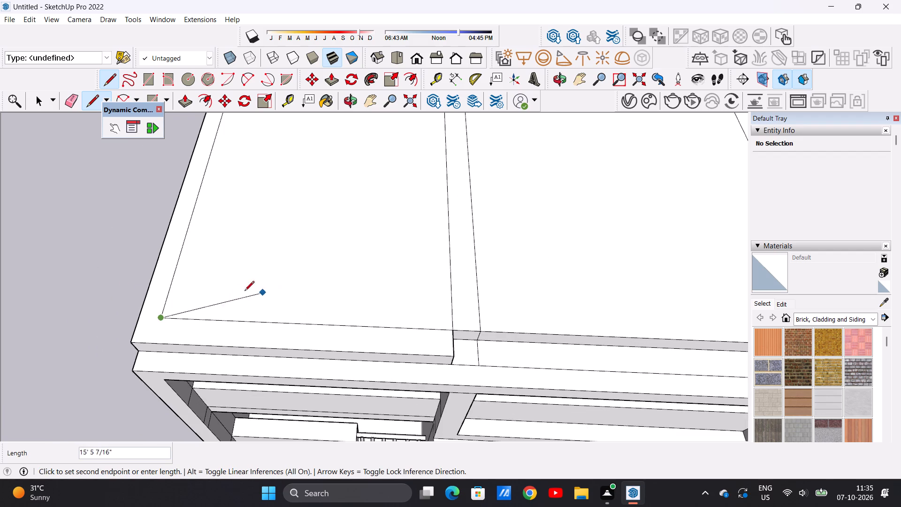
scroll(172, 320, "up", 9)
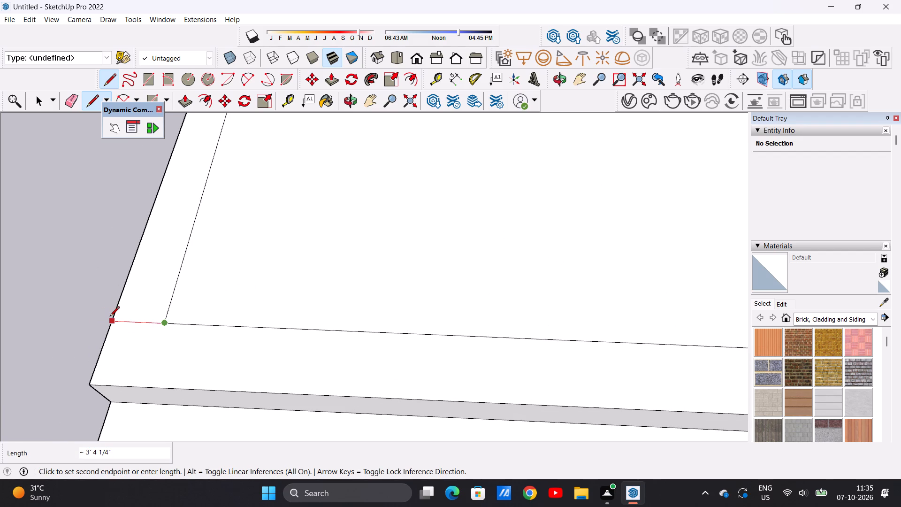
left_click(110, 317)
key("space")
Push/Pull the side and back border face of the roof upwards by about 26' 4 3/4", leaving out the first bay's front strip.
key("p")
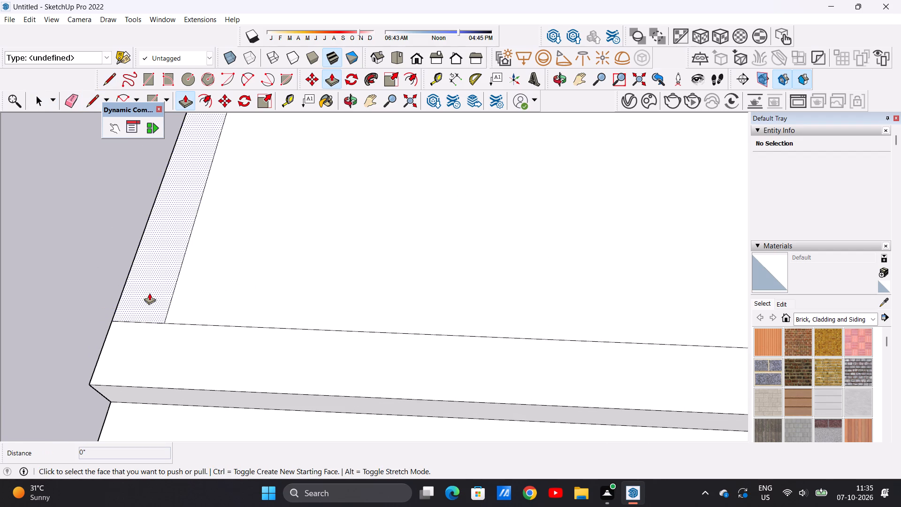
left_click(149, 293)
scroll(158, 270, "down", 9)
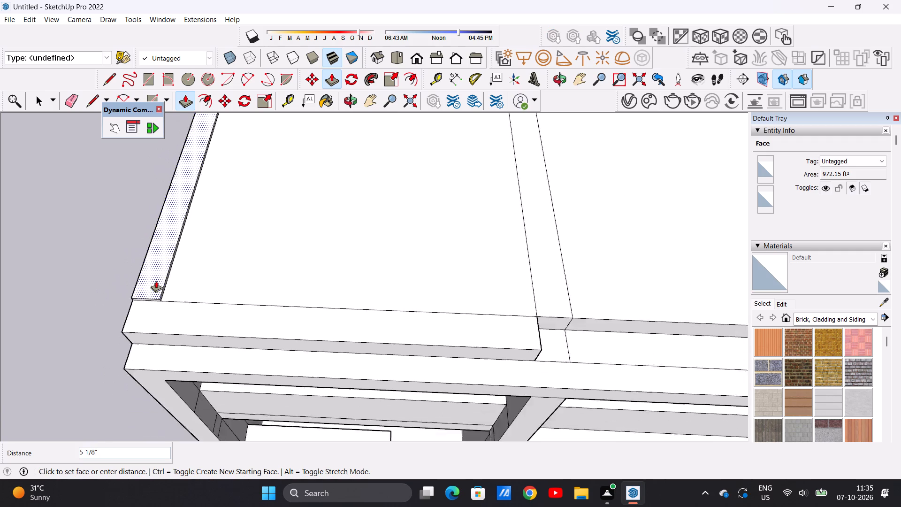
scroll(156, 281, "down", 14)
middle_click_drag(156, 253, 169, 209)
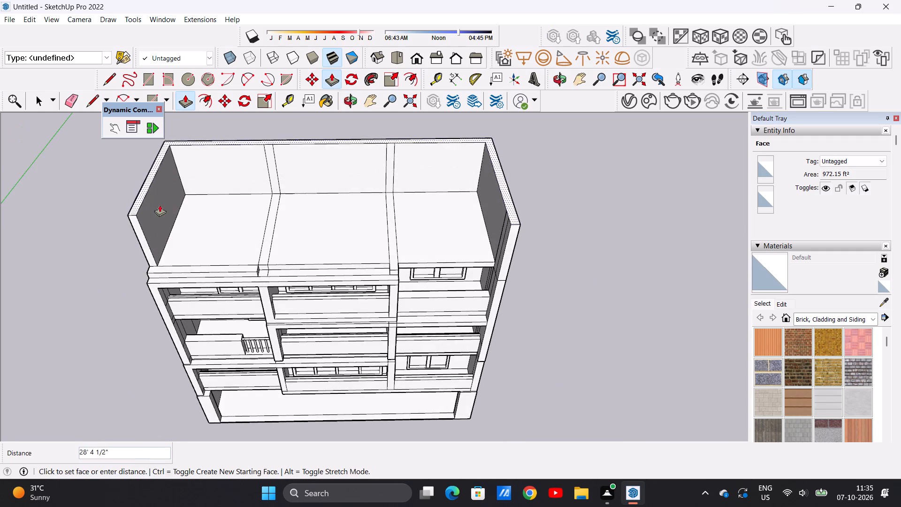
scroll(152, 207, "up", 4)
middle_click_drag(158, 237, 185, 174)
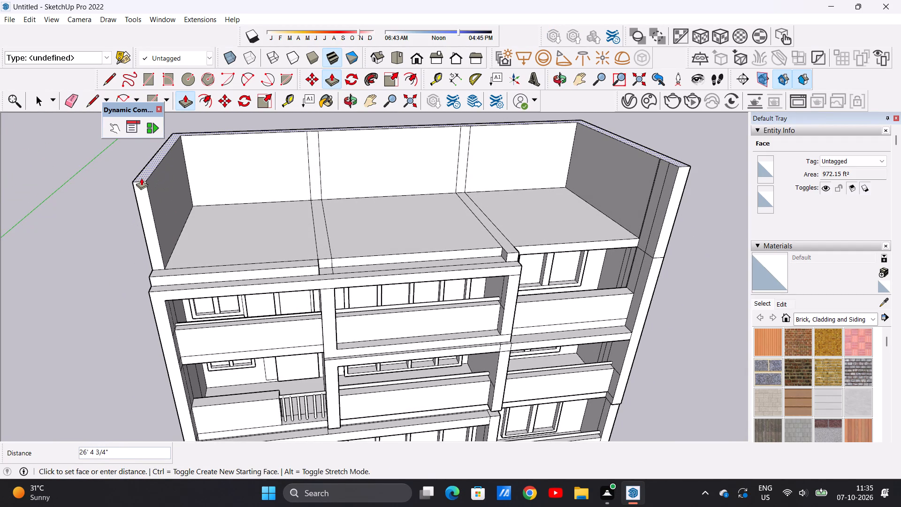
left_click(141, 178)
key("space")
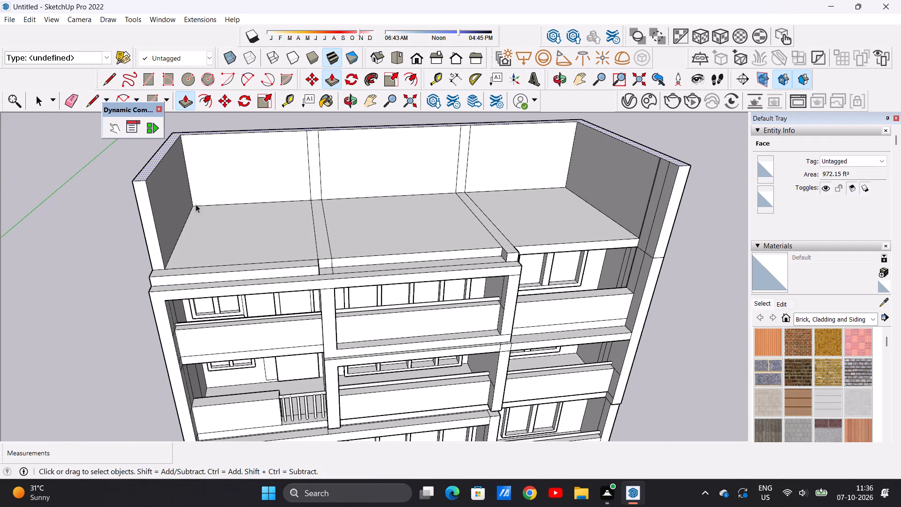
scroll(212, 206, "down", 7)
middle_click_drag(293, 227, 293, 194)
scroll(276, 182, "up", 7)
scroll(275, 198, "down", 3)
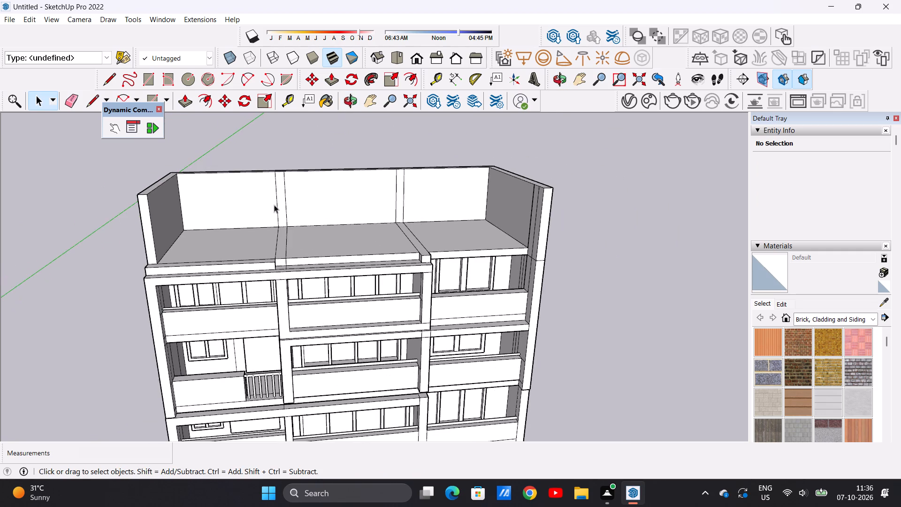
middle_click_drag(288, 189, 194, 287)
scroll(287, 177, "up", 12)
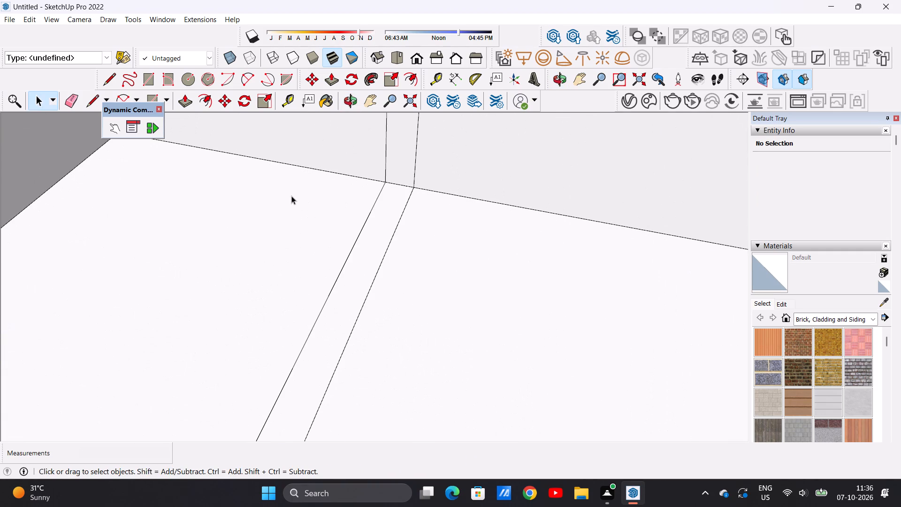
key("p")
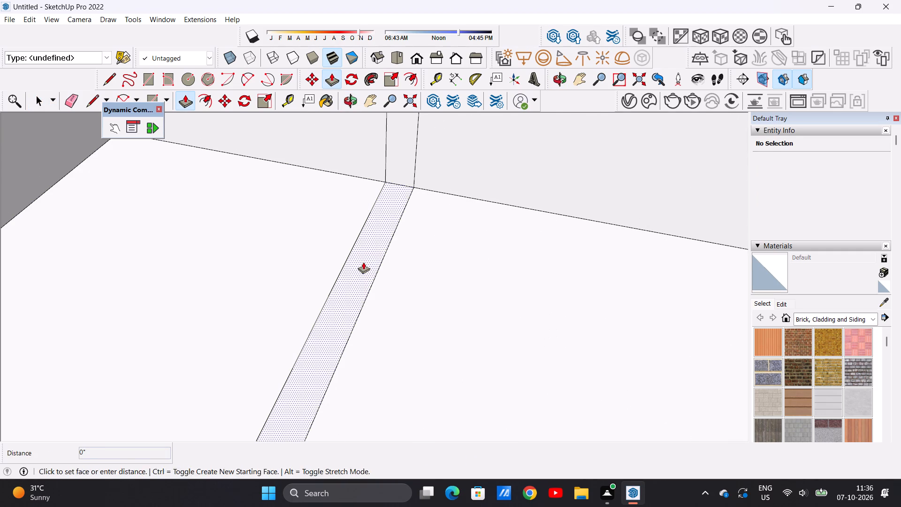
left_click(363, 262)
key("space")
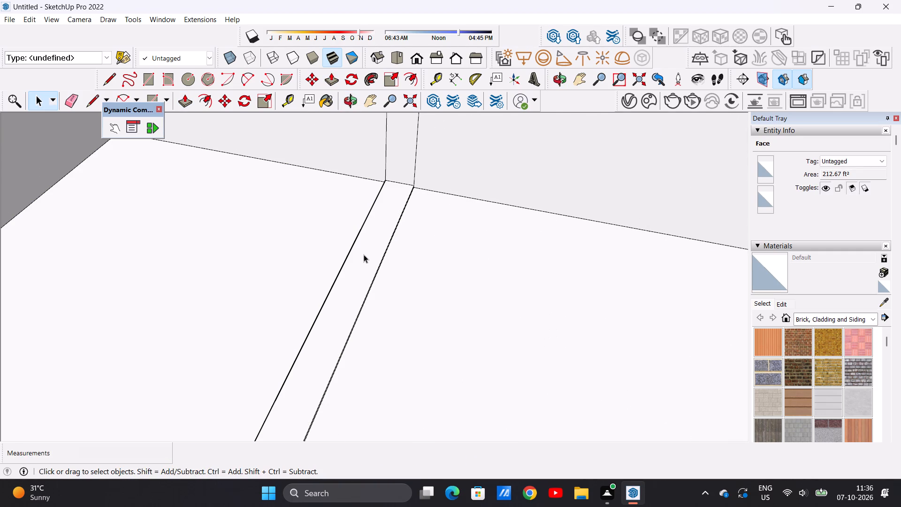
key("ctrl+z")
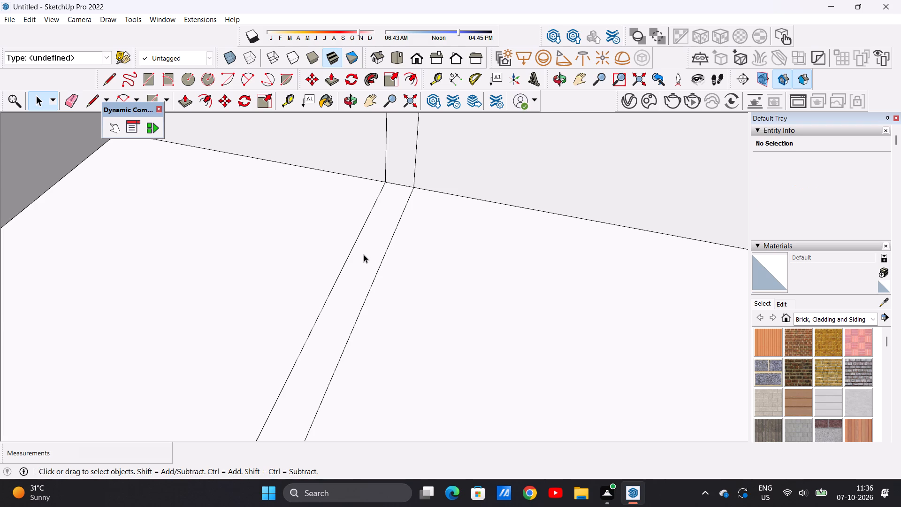
Push/Pull the roof strip between the first and middle bays upwards by 26' 4 3/4", level with the back wall's top.
key("p")
scroll(352, 268, "down", 9)
scroll(365, 244, "up", 6)
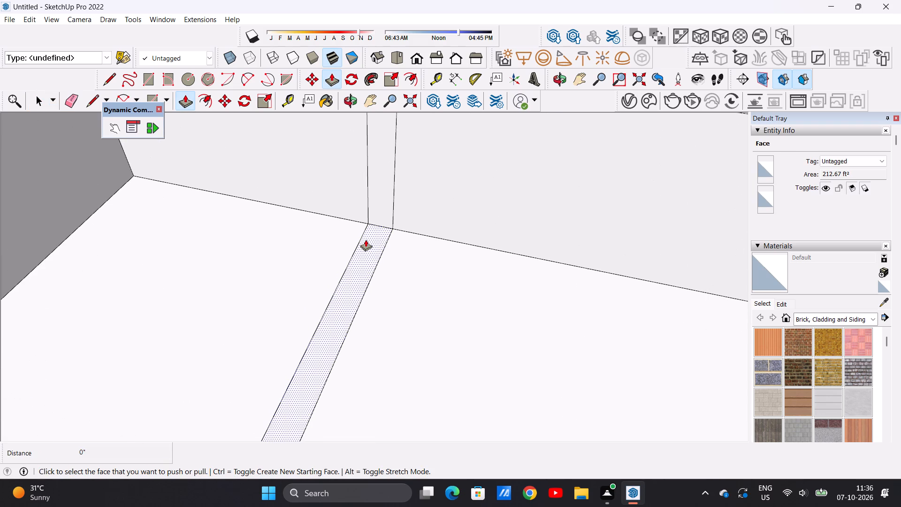
left_click(366, 239)
scroll(362, 203, "down", 11)
scroll(372, 163, "up", 6)
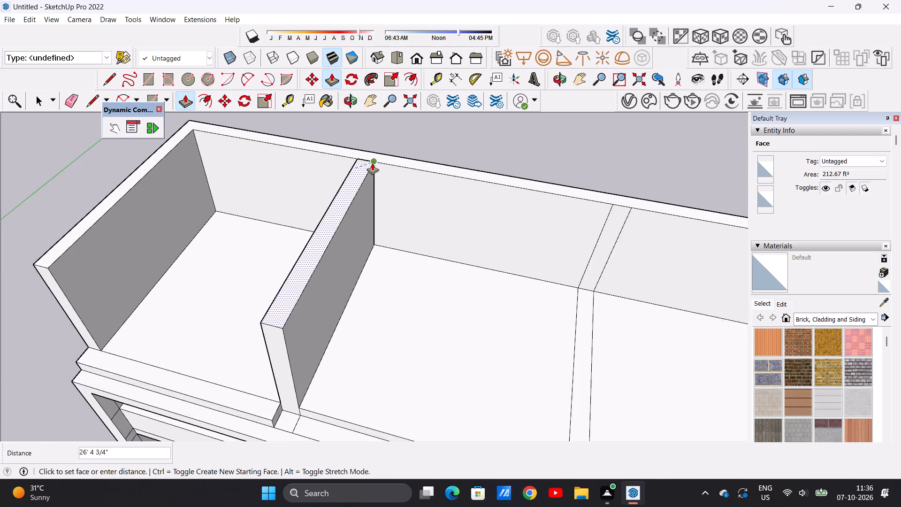
scroll(372, 163, "up", 6)
left_click(376, 155)
scroll(323, 264, "down", 8)
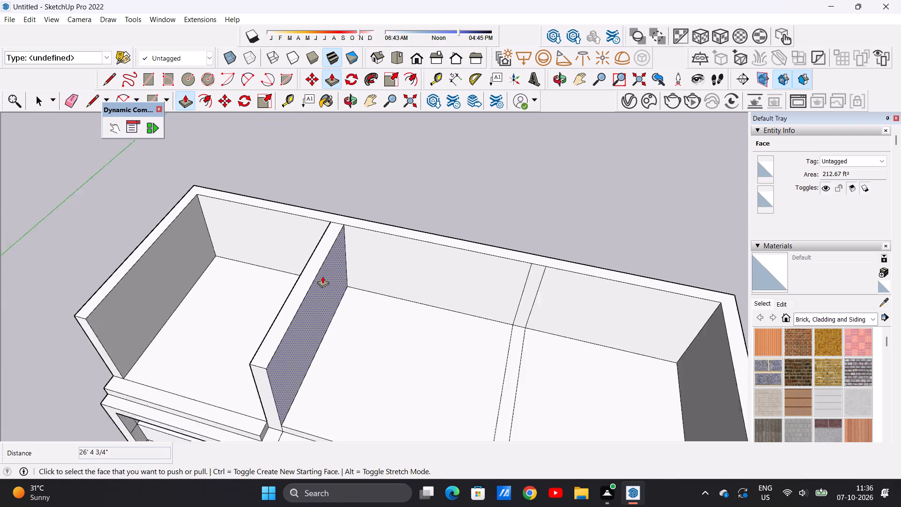
Push/Pull the roof strip between the middle and third bays upwards by 26' 4 3/4", level with the back wall's top.
scroll(322, 276, "down", 8)
scroll(443, 321, "up", 13)
left_click(445, 331)
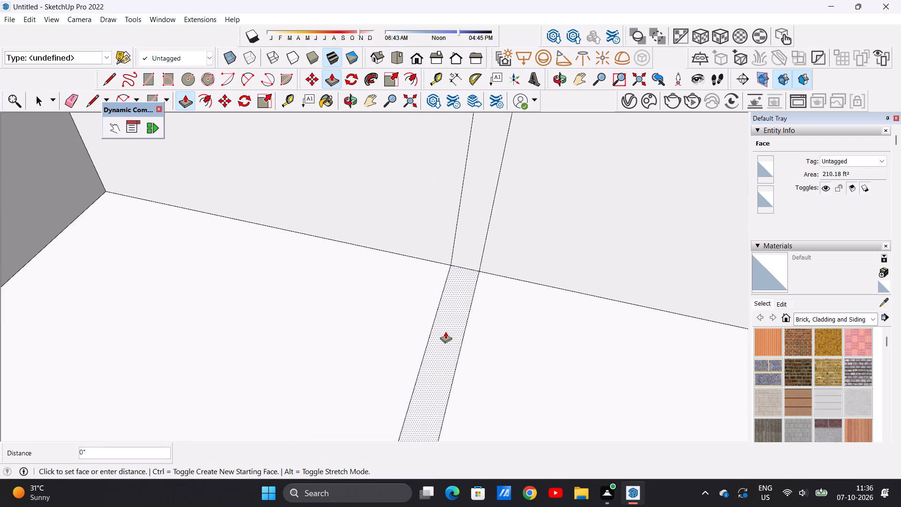
scroll(443, 247, "down", 12)
scroll(468, 200, "up", 11)
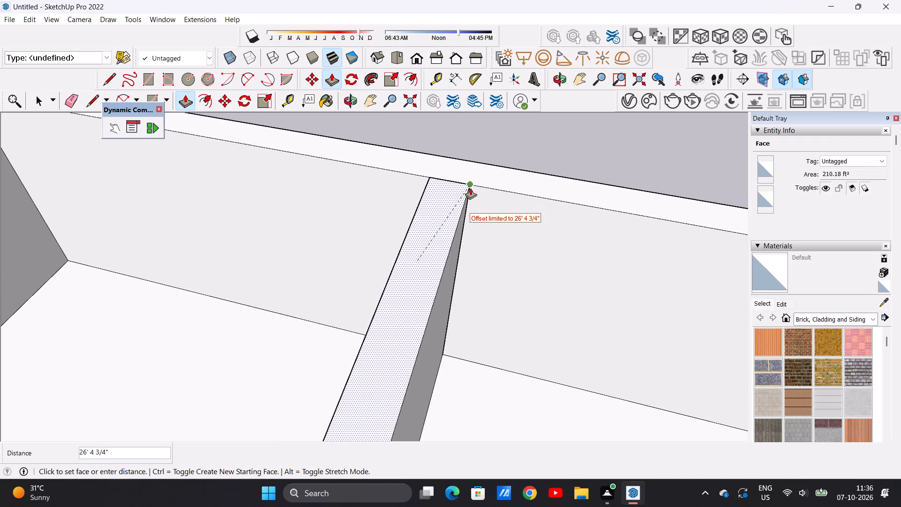
left_click(470, 186)
key("space")
Push/Pull the end face of the first bay's front ledge about 57' 7" along the middle bay to the second partition wall.
scroll(435, 285, "down", 4)
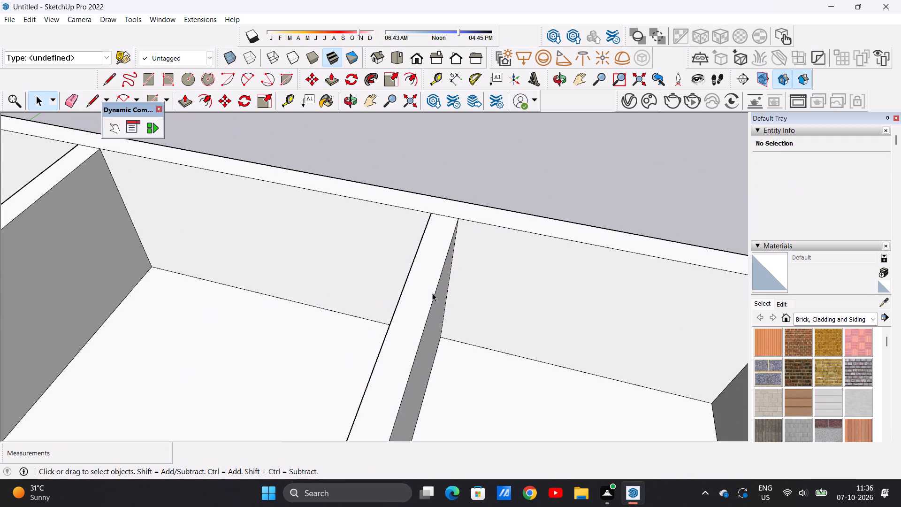
scroll(432, 293, "down", 19)
middle_click_drag(389, 310, 481, 289)
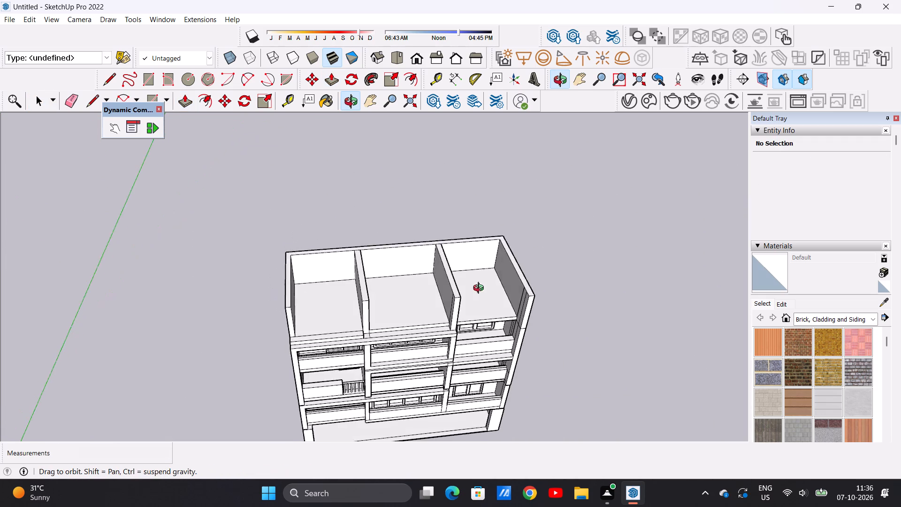
middle_click_drag(481, 289, 454, 325)
scroll(357, 339, "up", 7)
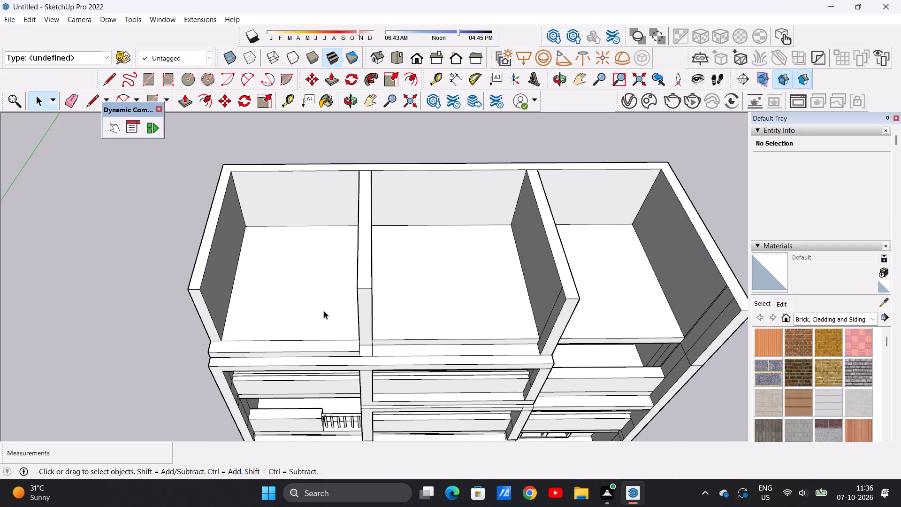
middle_click_drag(333, 341, 375, 255)
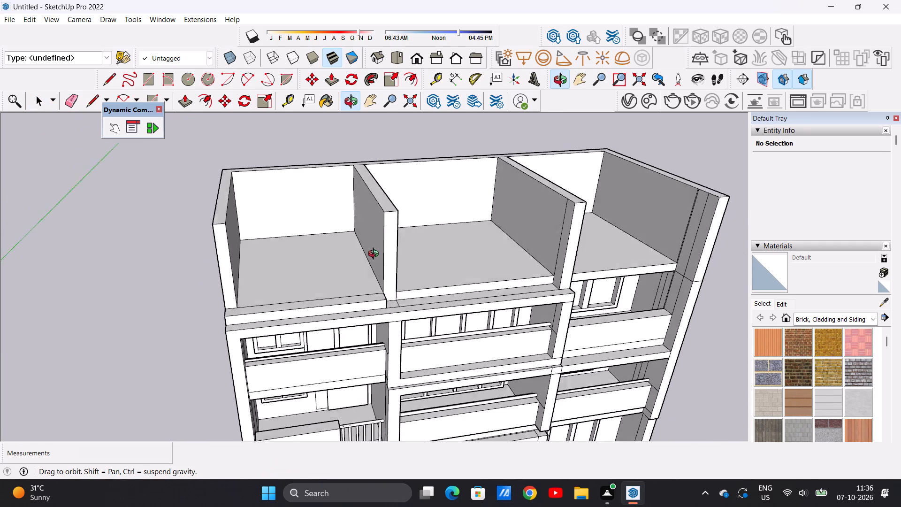
middle_click_drag(375, 255, 339, 284)
middle_click_drag(432, 310, 358, 317)
scroll(348, 326, "up", 4)
key("p")
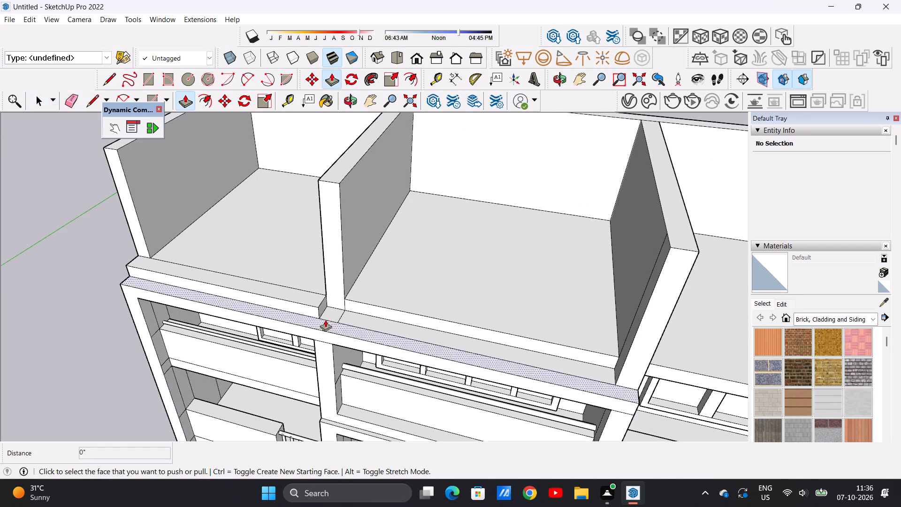
scroll(337, 295, "up", 11)
middle_click_drag(336, 318, 300, 303)
scroll(302, 303, "up", 6)
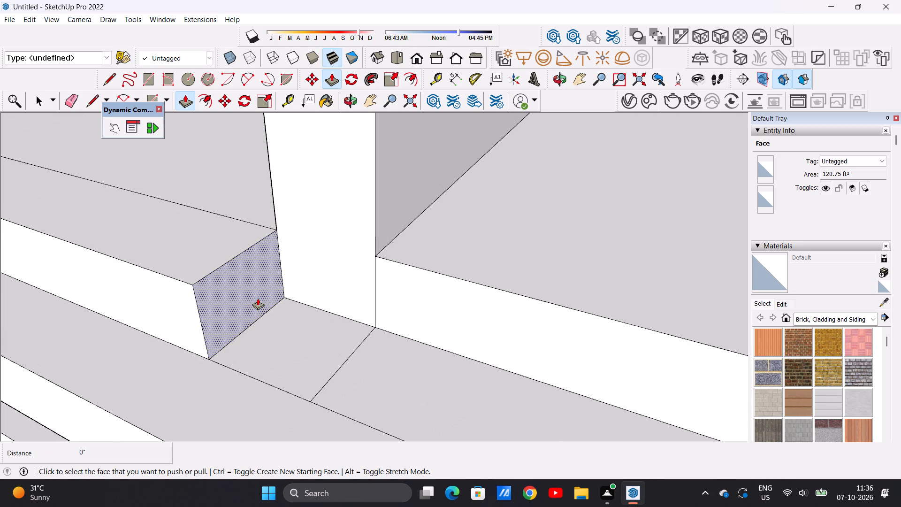
left_click(248, 299)
scroll(372, 322, "down", 2)
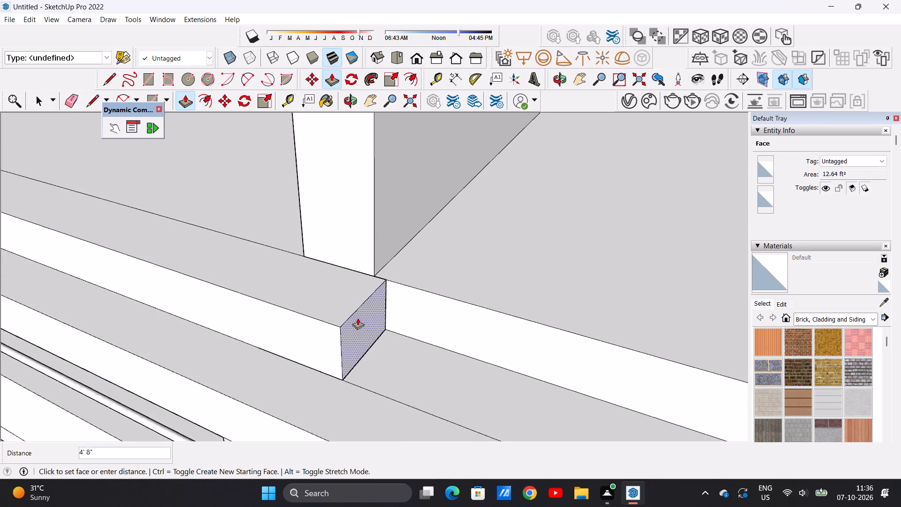
scroll(358, 318, "down", 18)
scroll(428, 329, "down", 9)
scroll(523, 361, "up", 3)
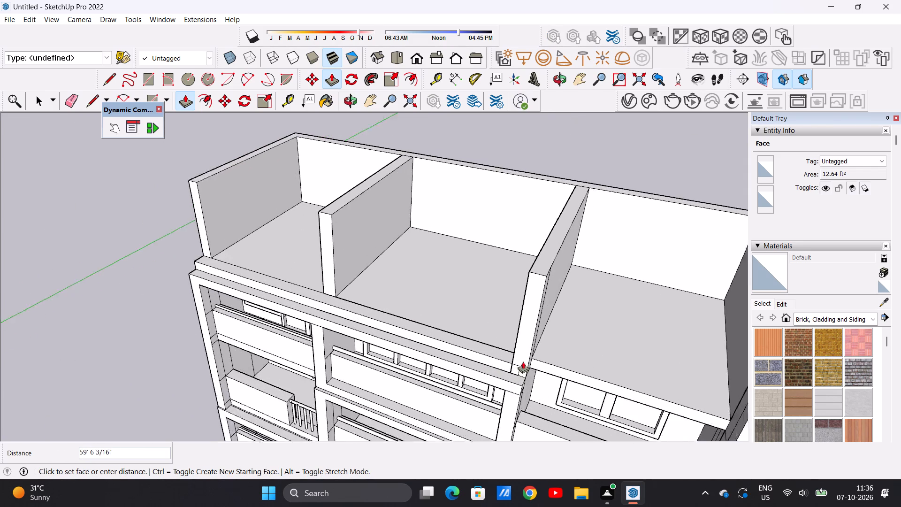
scroll(523, 361, "up", 2)
scroll(506, 363, "down", 1)
scroll(506, 363, "up", 11)
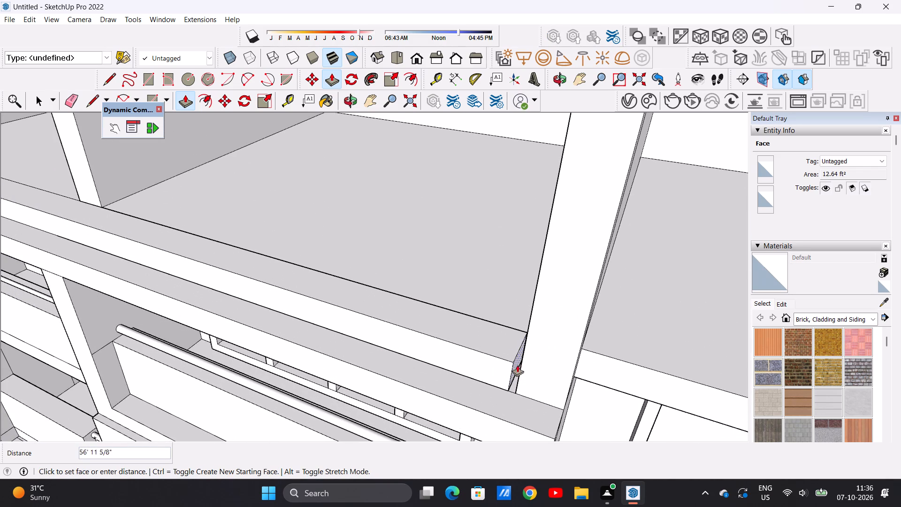
left_click(522, 359)
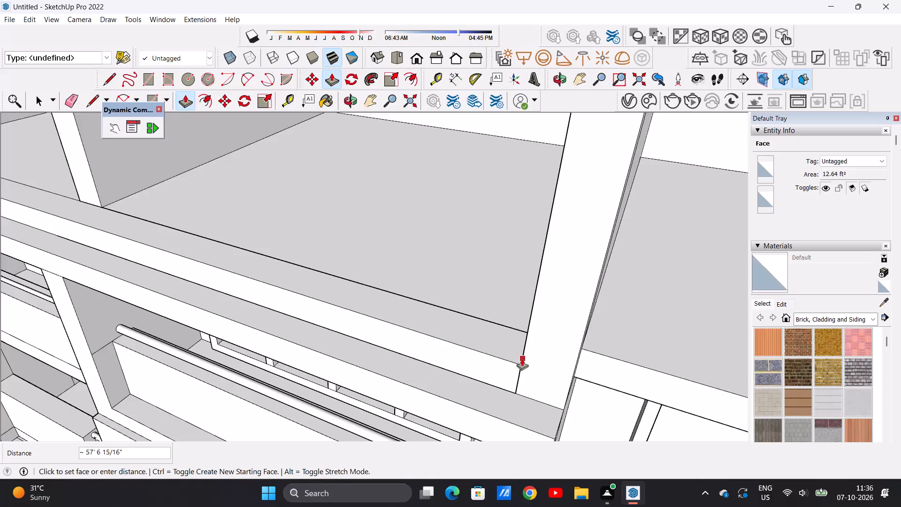
key("space")
Examine the top storey's partition walls, open bays and extended front ledge against the floors below.
scroll(499, 382, "down", 14)
middle_click_drag(361, 348, 434, 260)
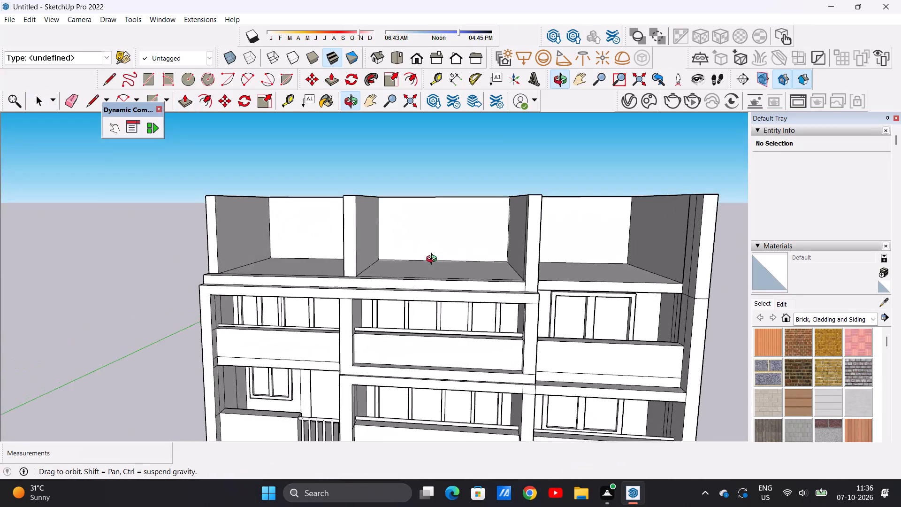
middle_click_drag(434, 260, 434, 260)
scroll(339, 304, "down", 9)
scroll(412, 281, "up", 6)
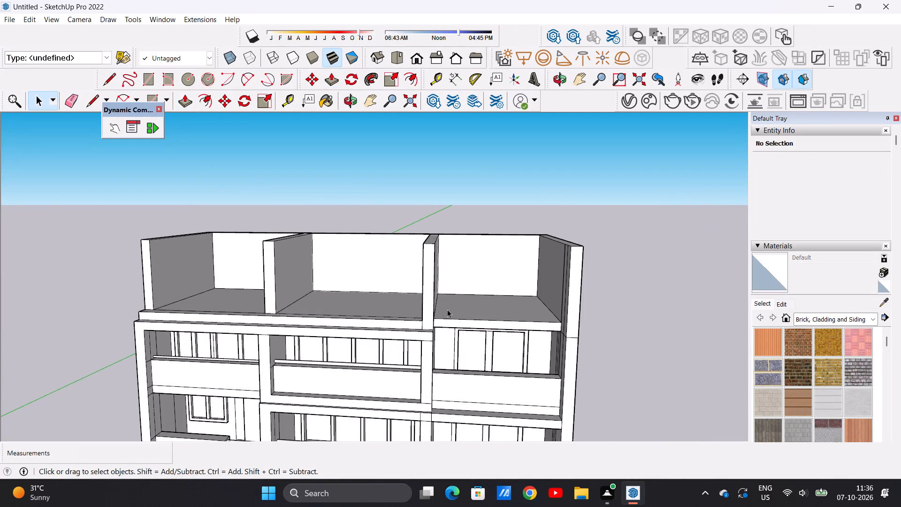
middle_click_drag(447, 309, 506, 302)
scroll(321, 335, "down", 5)
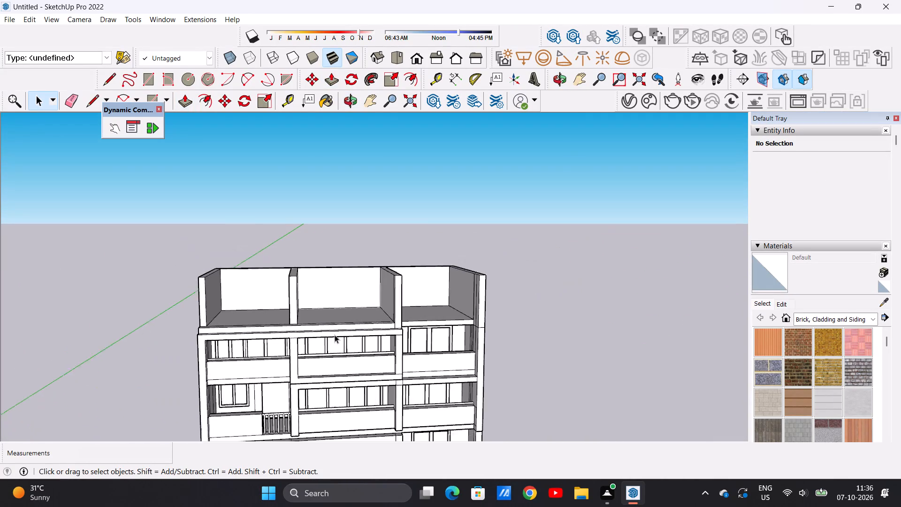
scroll(335, 335, "down", 2)
scroll(359, 323, "up", 7)
scroll(350, 280, "up", 3)
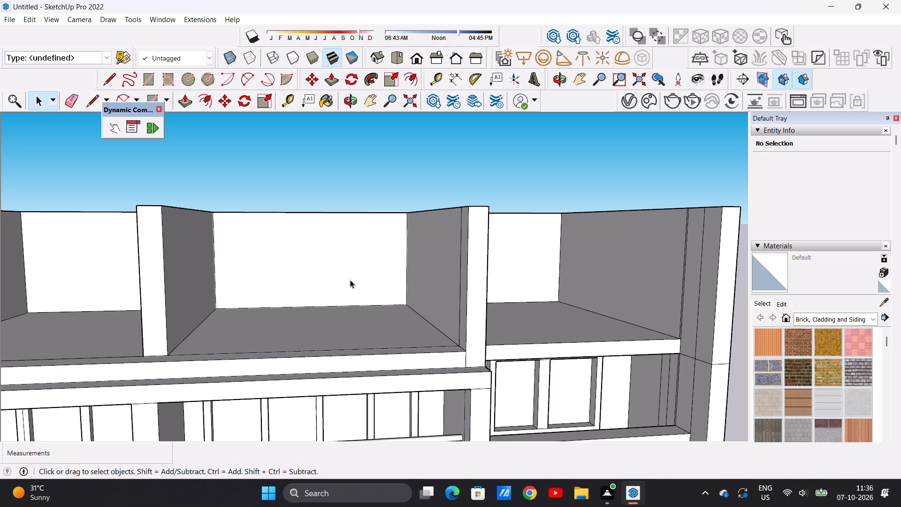
scroll(330, 277, "down", 9)
scroll(254, 284, "up", 4)
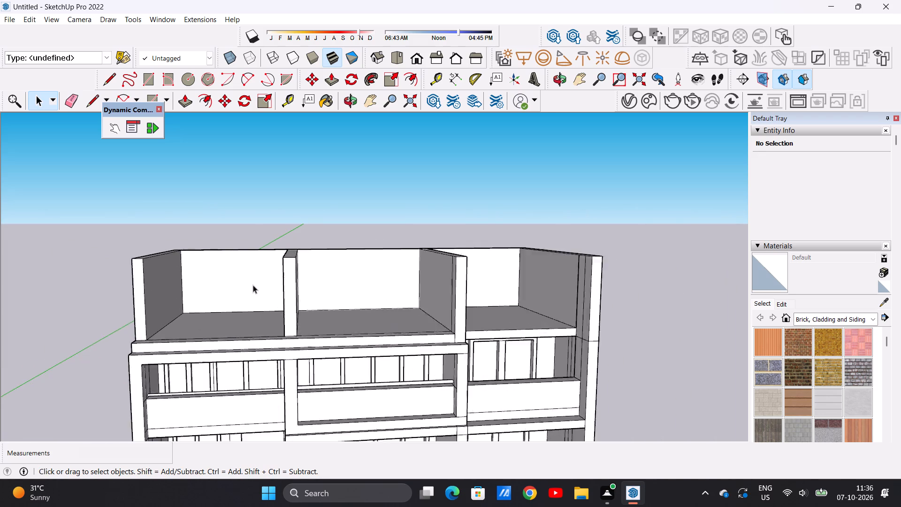
scroll(253, 285, "up", 3)
middle_click_drag(251, 297, 253, 275)
scroll(230, 271, "up", 3)
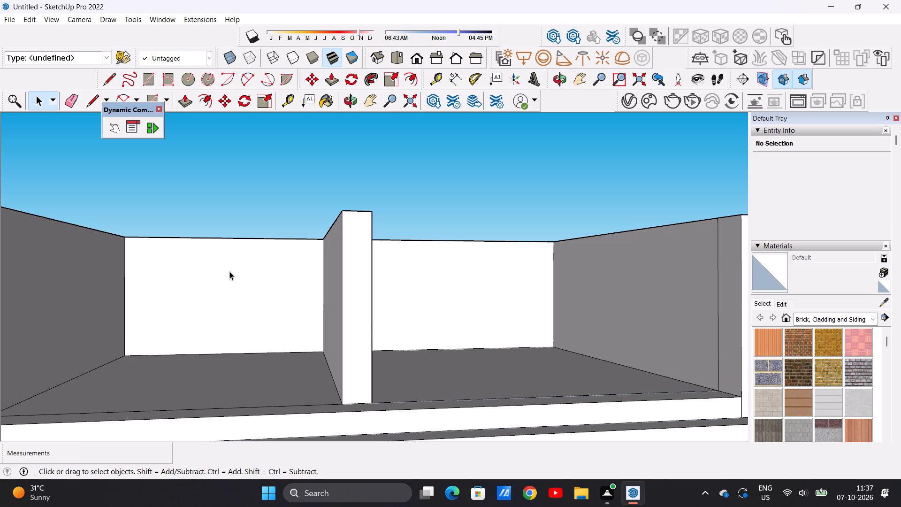
scroll(312, 258, "down", 15)
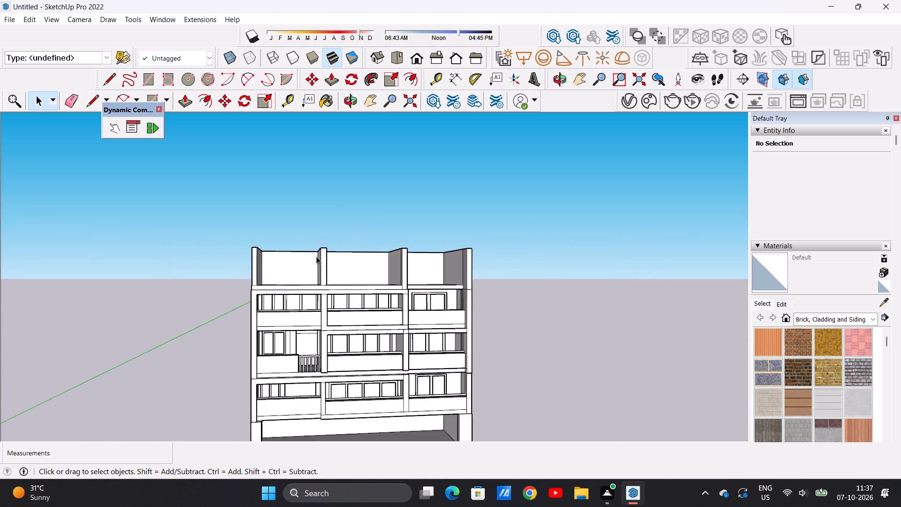
Push/Pull the first bay's back wall face forward by 26' 2 5/16" into the bay.
scroll(316, 256, "down", 2)
scroll(312, 258, "up", 12)
middle_click_drag(305, 266, 275, 351)
scroll(270, 244, "up", 2)
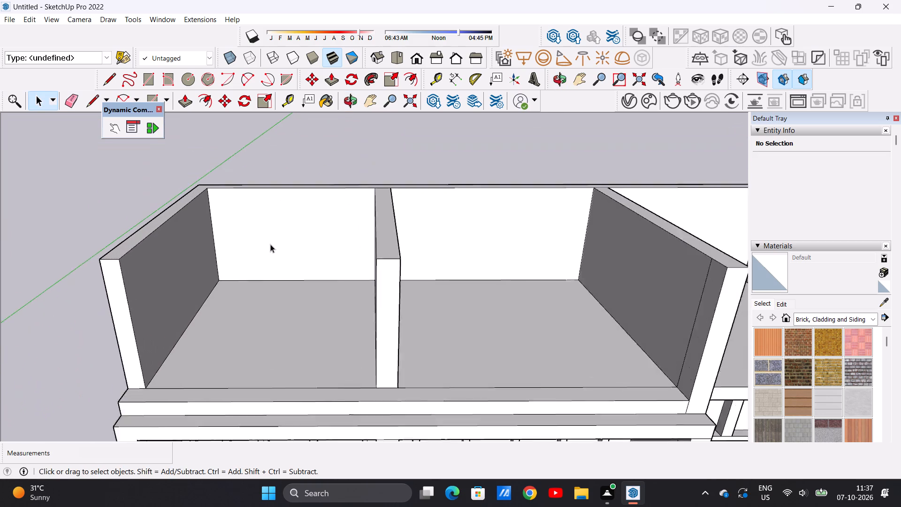
scroll(270, 244, "up", 5)
key("p")
left_click(267, 223)
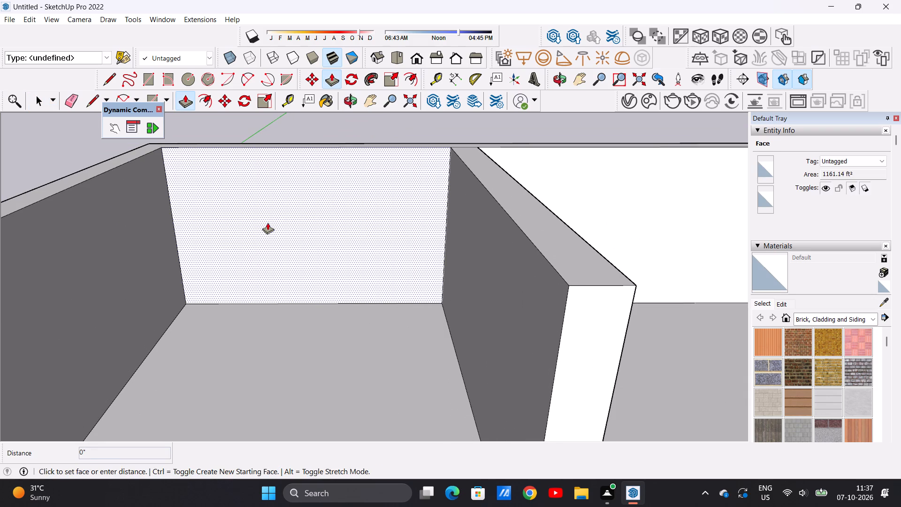
scroll(255, 278, "down", 9)
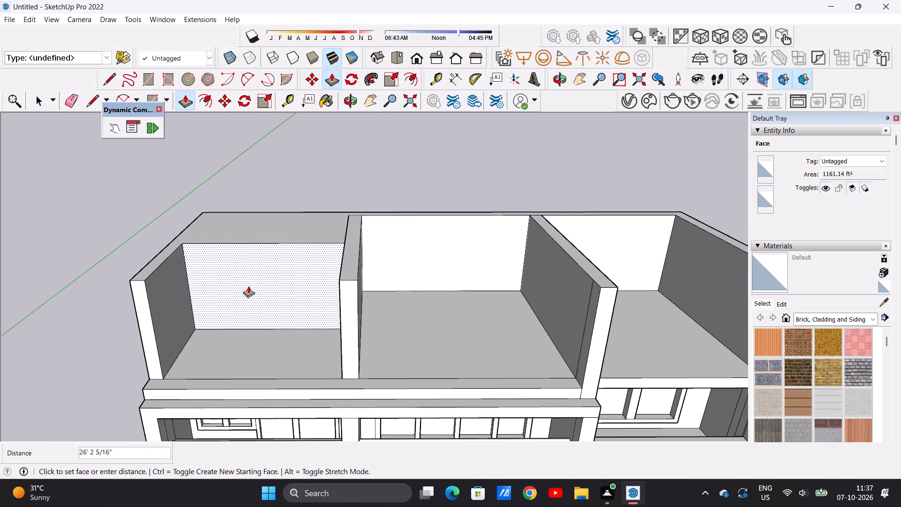
left_click(248, 286)
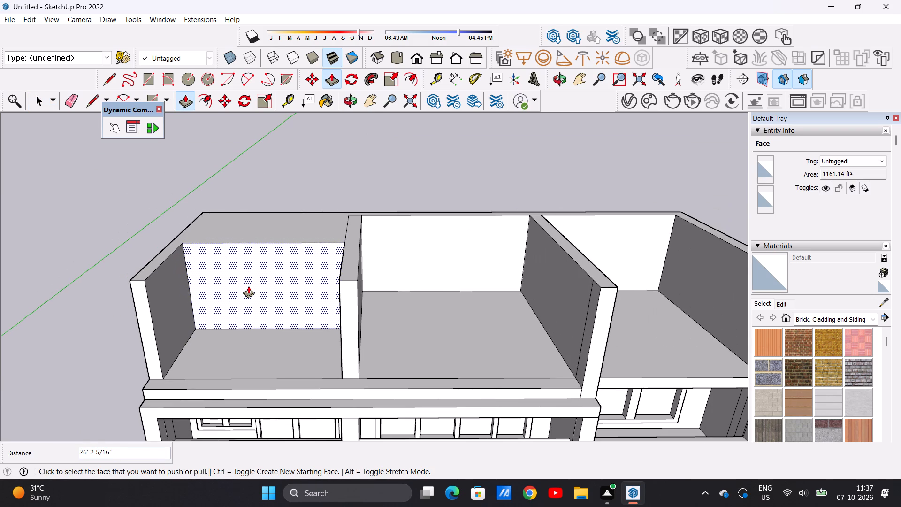
Push/Pull the middle bay's back wall face forward until it is flush with the first bay's thickened back wall.
scroll(351, 228, "up", 6)
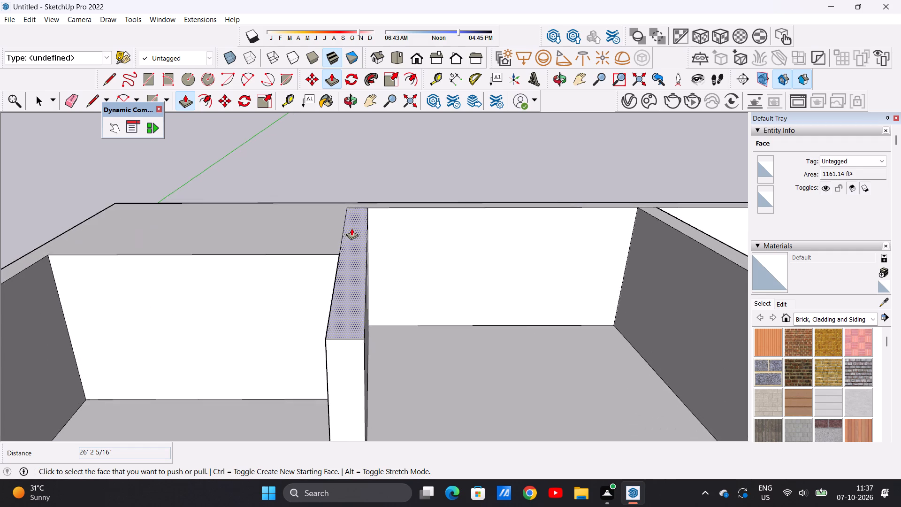
scroll(351, 228, "up", 4)
left_click(418, 230)
scroll(420, 294, "down", 5)
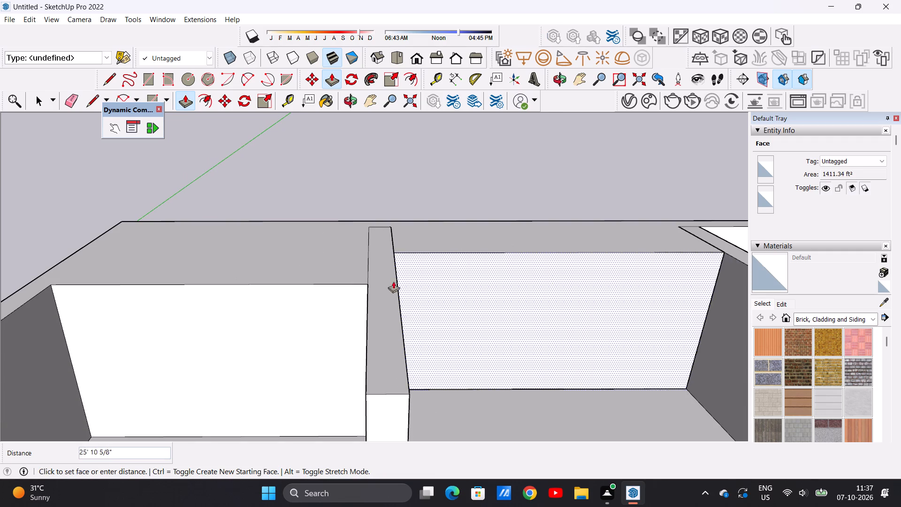
left_click(367, 282)
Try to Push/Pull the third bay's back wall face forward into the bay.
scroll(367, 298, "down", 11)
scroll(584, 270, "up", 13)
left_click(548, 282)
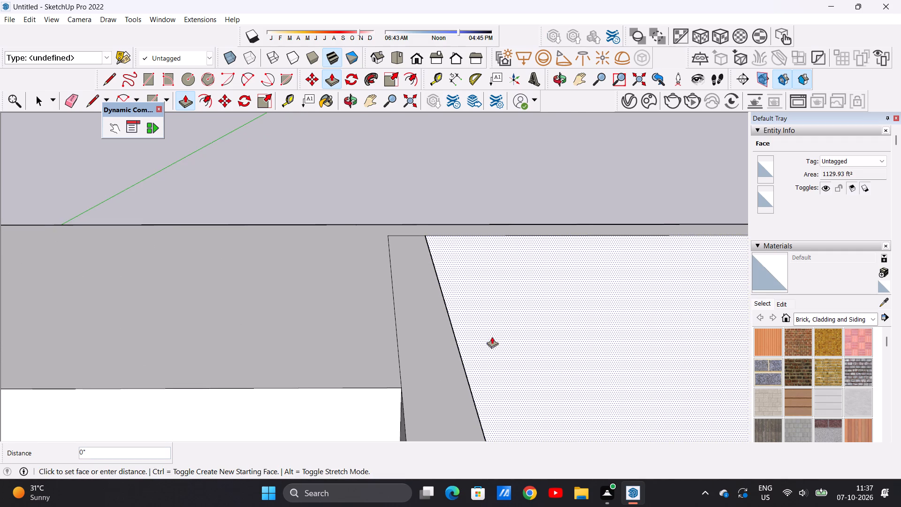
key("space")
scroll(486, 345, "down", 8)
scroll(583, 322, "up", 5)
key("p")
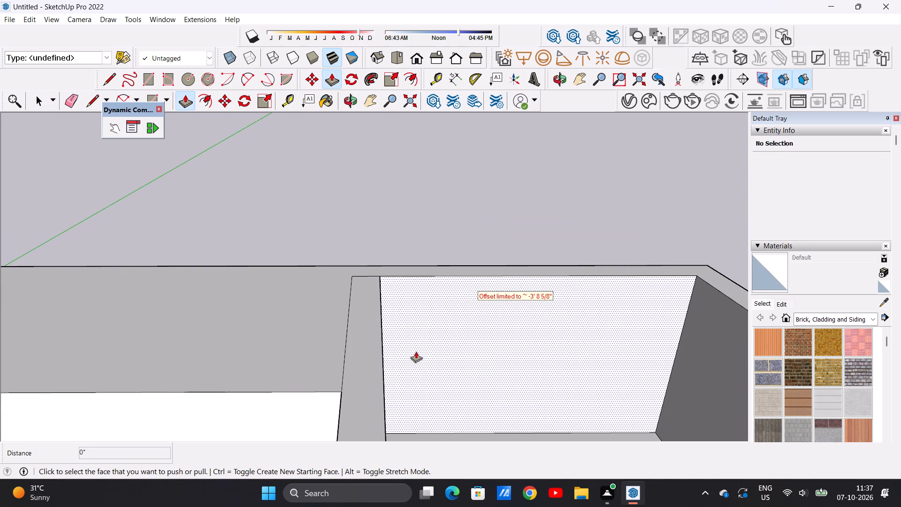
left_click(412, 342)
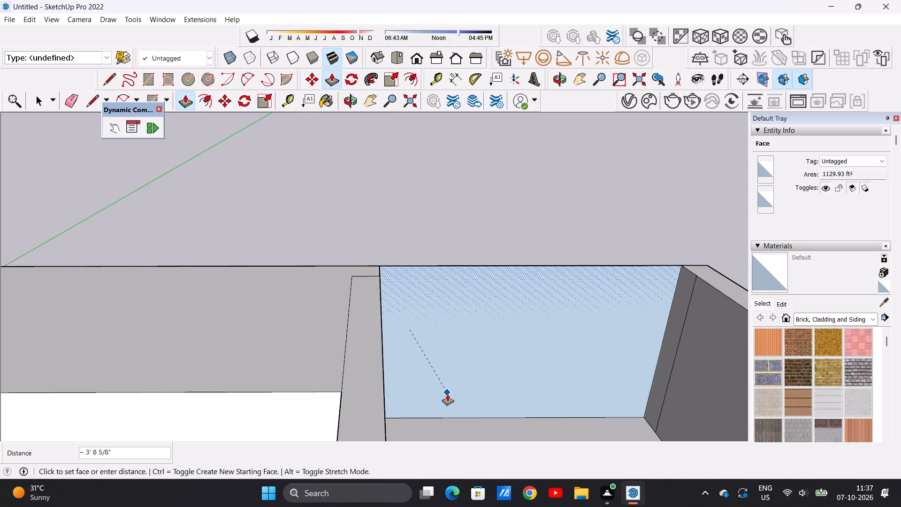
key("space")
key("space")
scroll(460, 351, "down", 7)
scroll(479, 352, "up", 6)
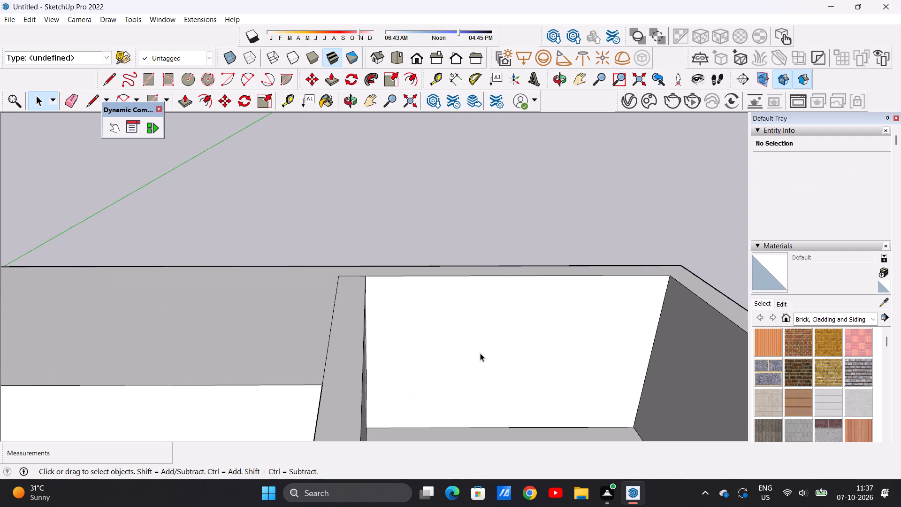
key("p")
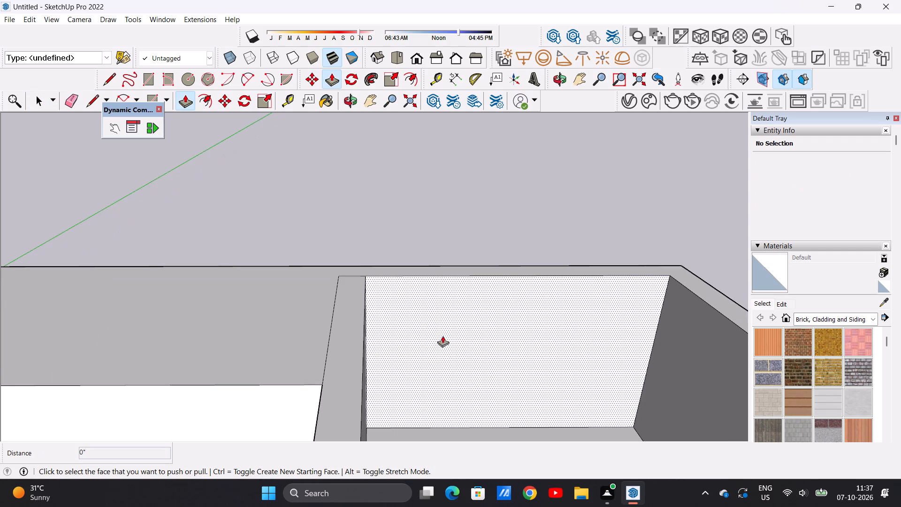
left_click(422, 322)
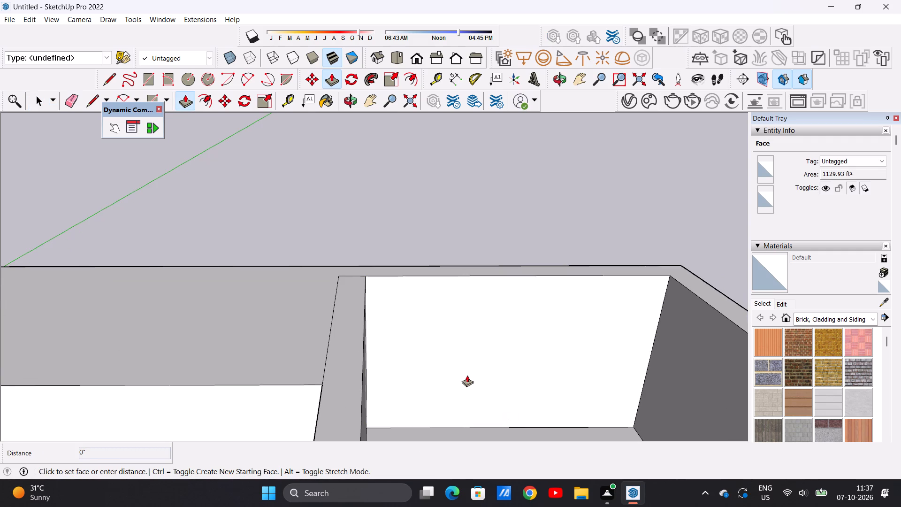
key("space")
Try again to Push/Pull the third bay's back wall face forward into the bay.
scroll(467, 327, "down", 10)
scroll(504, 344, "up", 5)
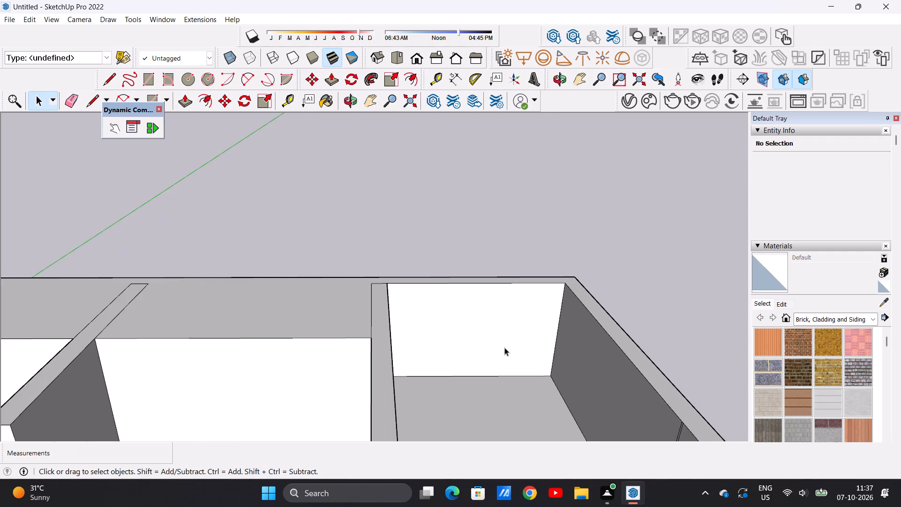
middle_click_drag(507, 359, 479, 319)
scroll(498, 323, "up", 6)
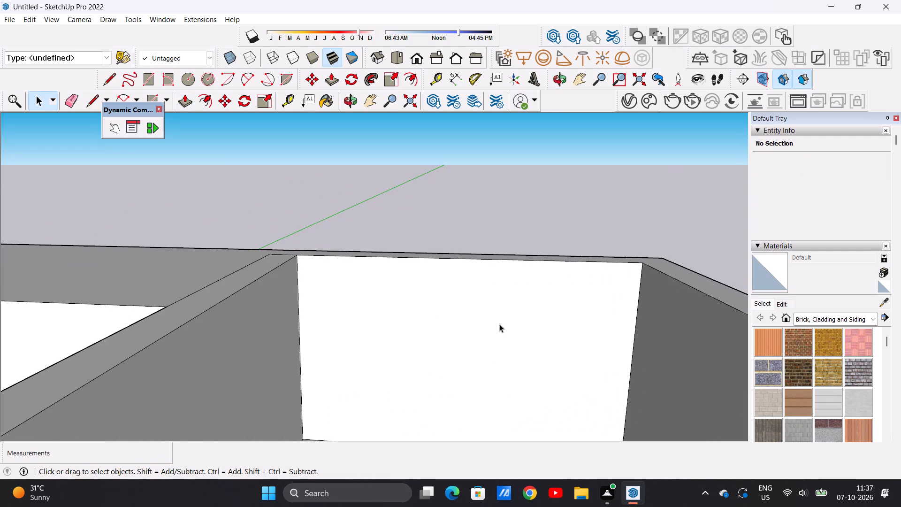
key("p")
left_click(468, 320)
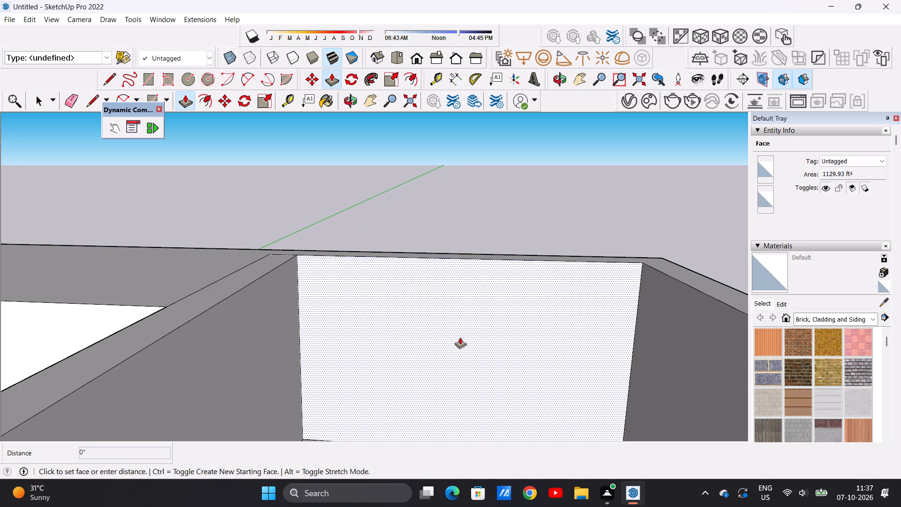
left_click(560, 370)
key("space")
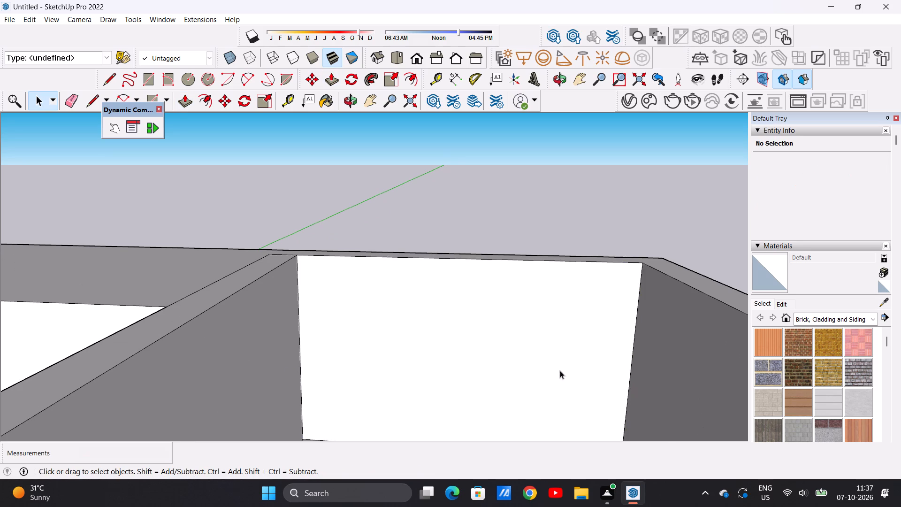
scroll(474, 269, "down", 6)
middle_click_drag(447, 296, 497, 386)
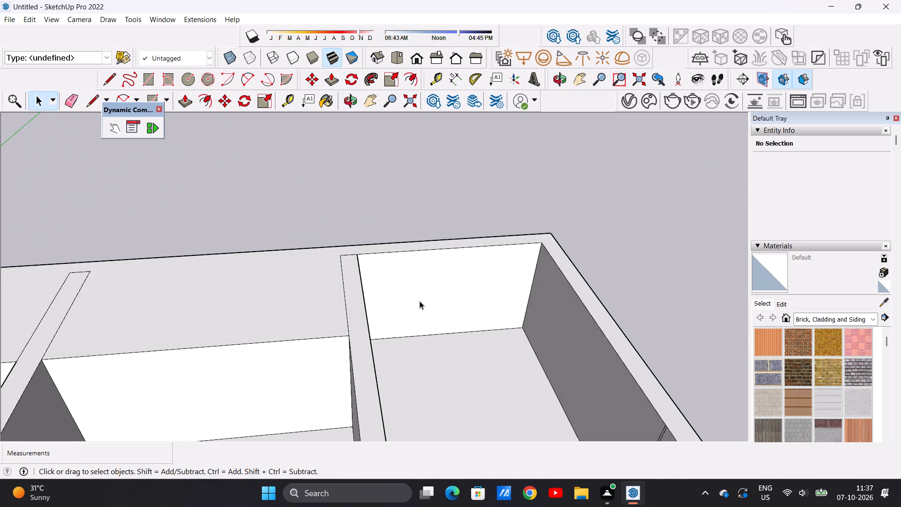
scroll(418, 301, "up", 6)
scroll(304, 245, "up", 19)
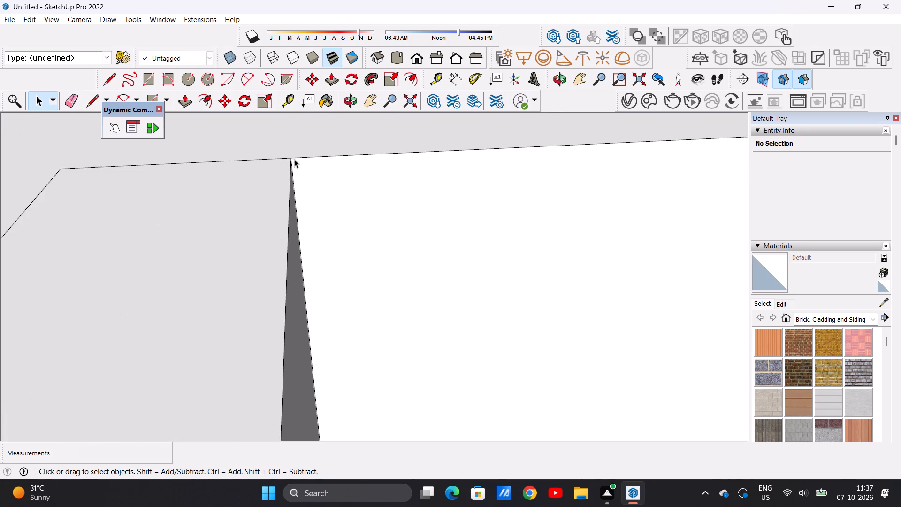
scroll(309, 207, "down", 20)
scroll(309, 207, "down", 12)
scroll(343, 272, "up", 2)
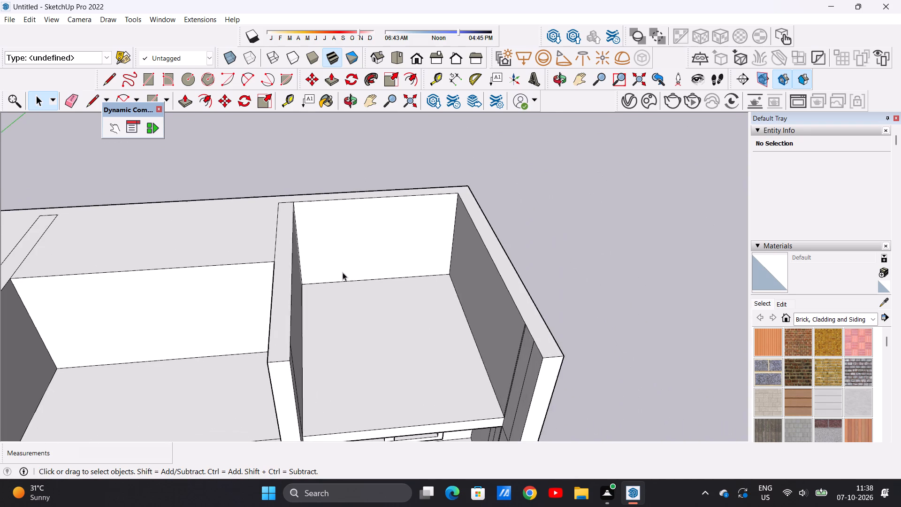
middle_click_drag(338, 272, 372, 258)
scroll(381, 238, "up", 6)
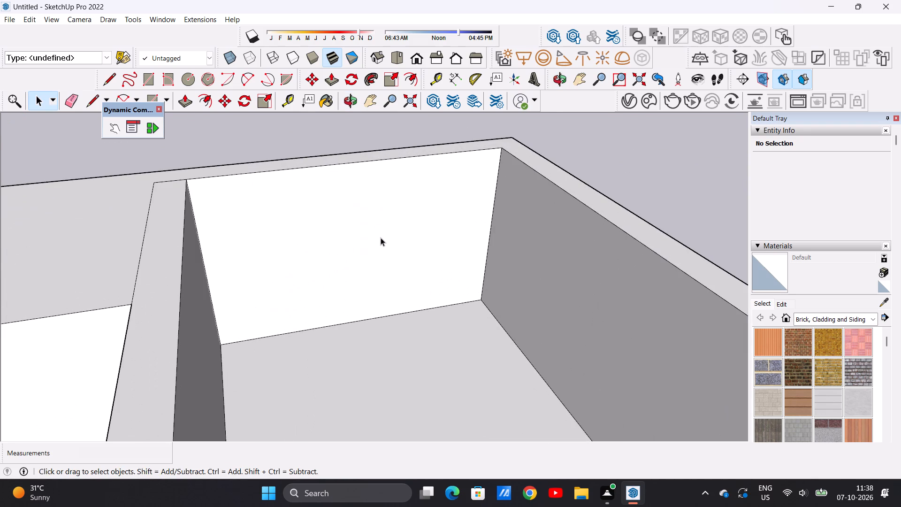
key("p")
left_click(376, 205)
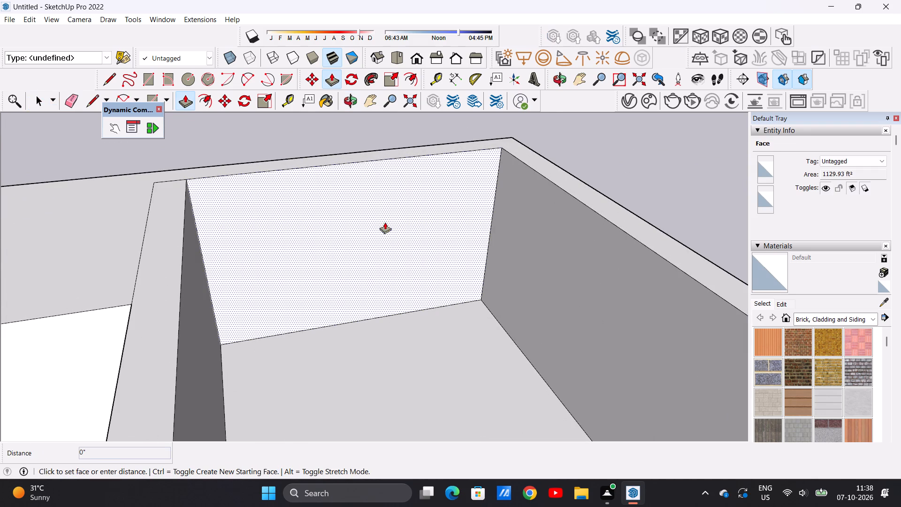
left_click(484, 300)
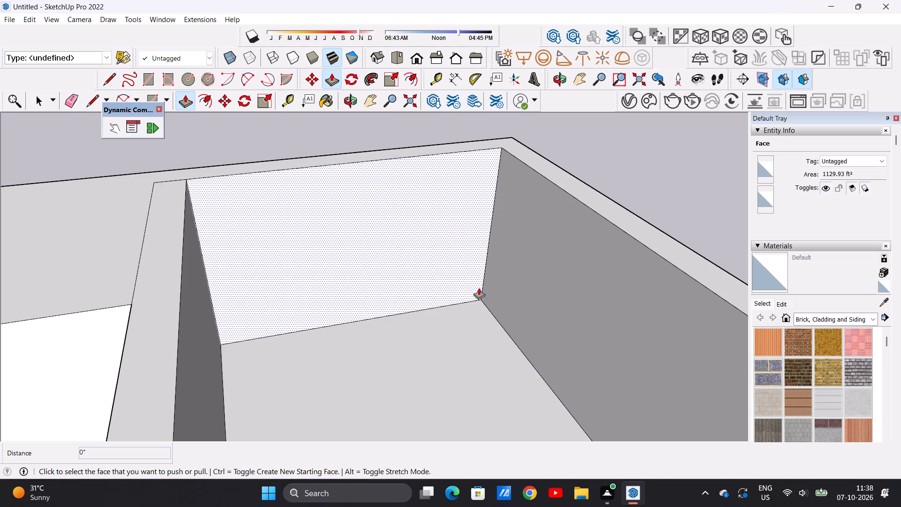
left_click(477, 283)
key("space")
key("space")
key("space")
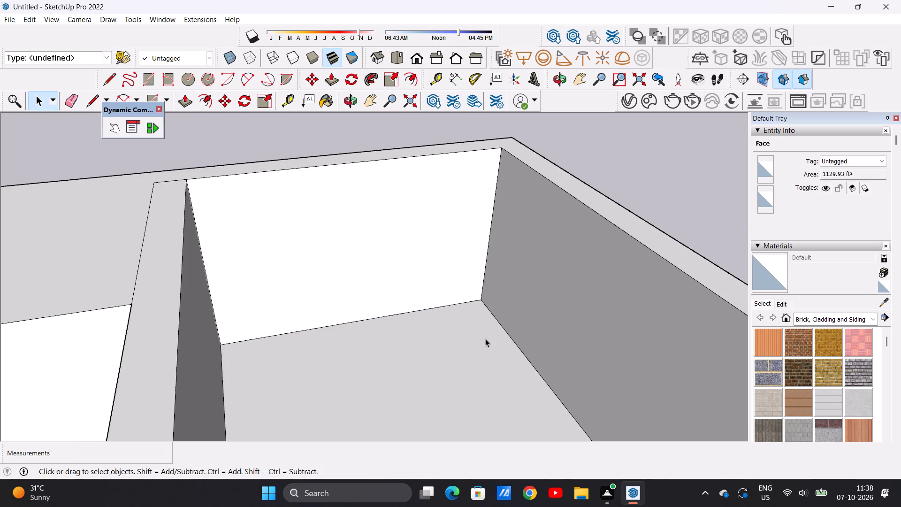
Push/Pull the third bay's back wall forward 26' 2 5/16" as a new starting face, flush with the middle bay's back wall.
scroll(417, 223, "down", 6)
scroll(423, 228, "up", 6)
middle_click_drag(475, 251, 440, 247)
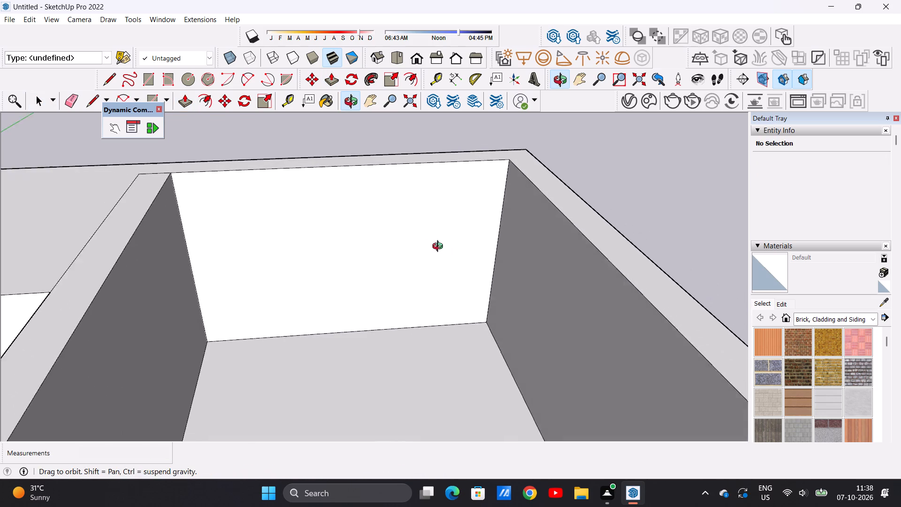
middle_click_drag(440, 247, 430, 248)
scroll(428, 247, "up", 1)
scroll(424, 245, "down", 5)
middle_click_drag(466, 236, 340, 260)
scroll(356, 231, "up", 2)
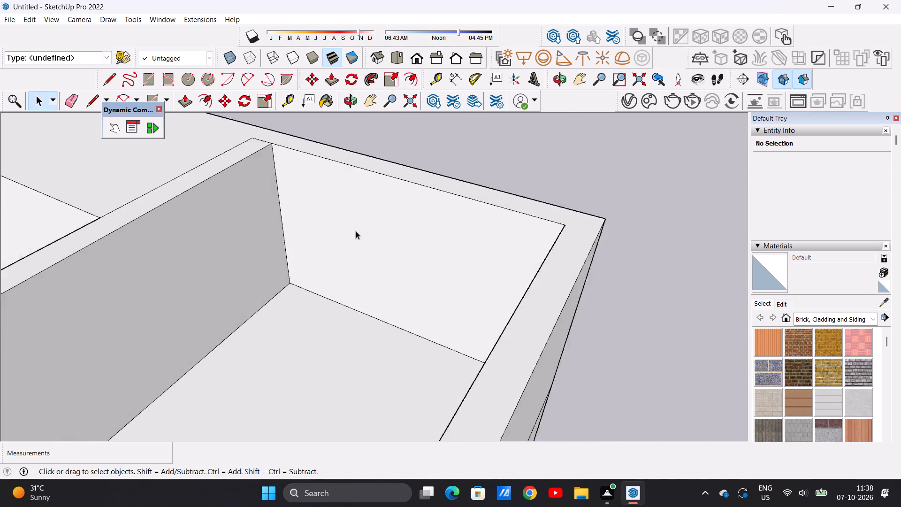
scroll(356, 231, "up", 7)
key("p")
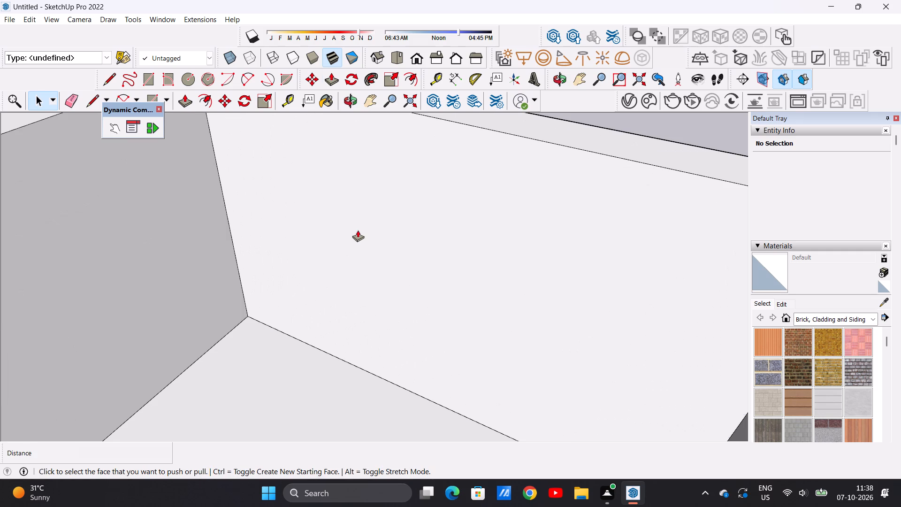
left_click(397, 212)
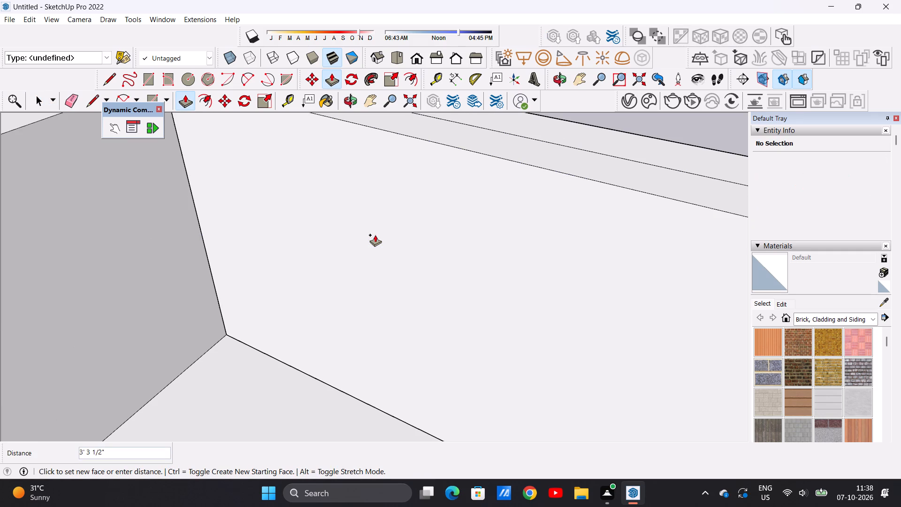
scroll(366, 265, "down", 14)
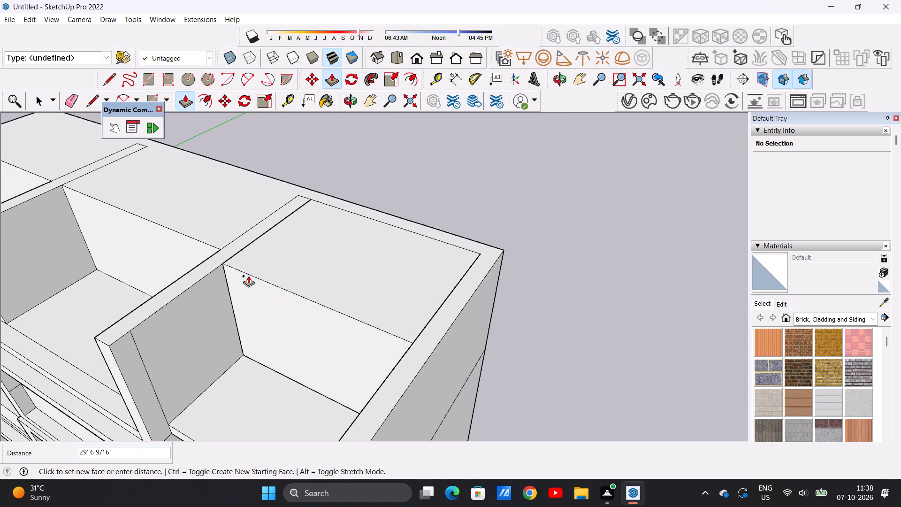
scroll(237, 256, "up", 9)
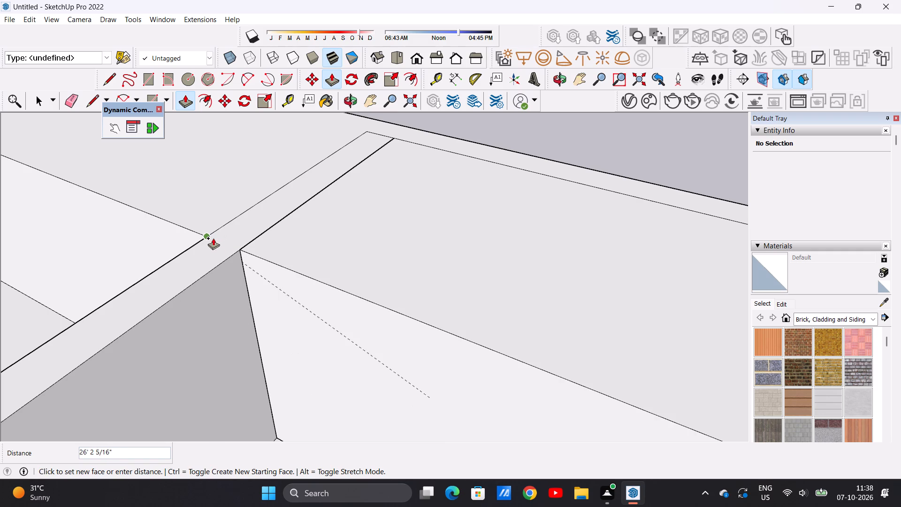
left_click(213, 238)
Push/Pull the middle bay's back wall face forward 12' 8 1/8" and push it back by 4' 3 5/16".
scroll(358, 308, "down", 11)
middle_click_drag(174, 248, 270, 244)
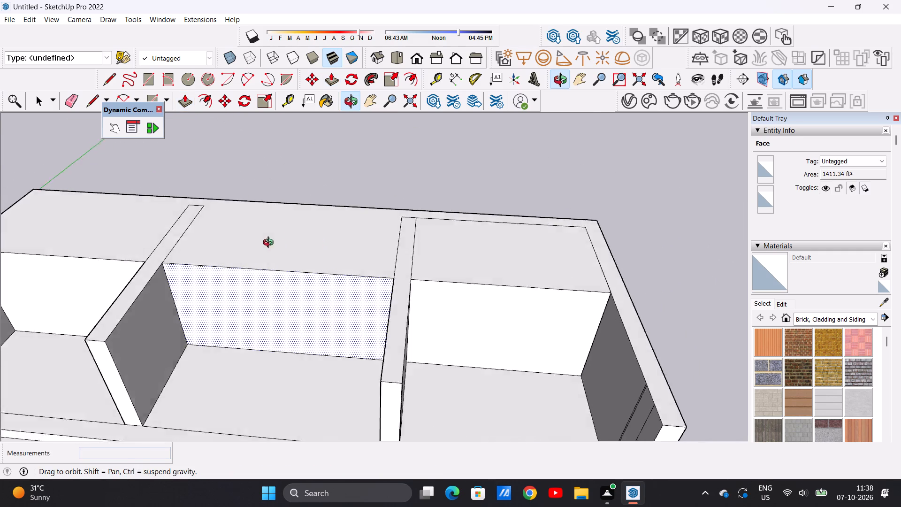
middle_click_drag(270, 244, 276, 240)
scroll(297, 294, "up", 5)
key("space")
key("p")
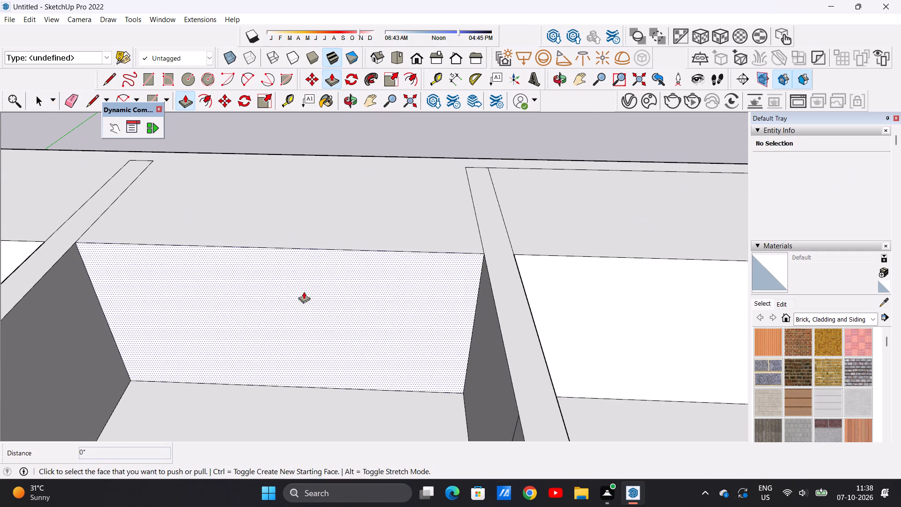
left_click(307, 289)
left_click(303, 358)
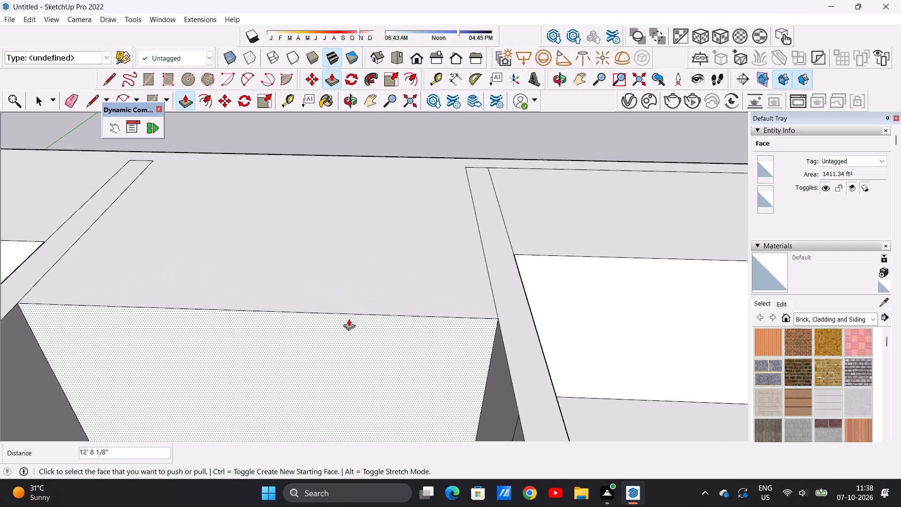
scroll(351, 319, "down", 12)
left_click(343, 343)
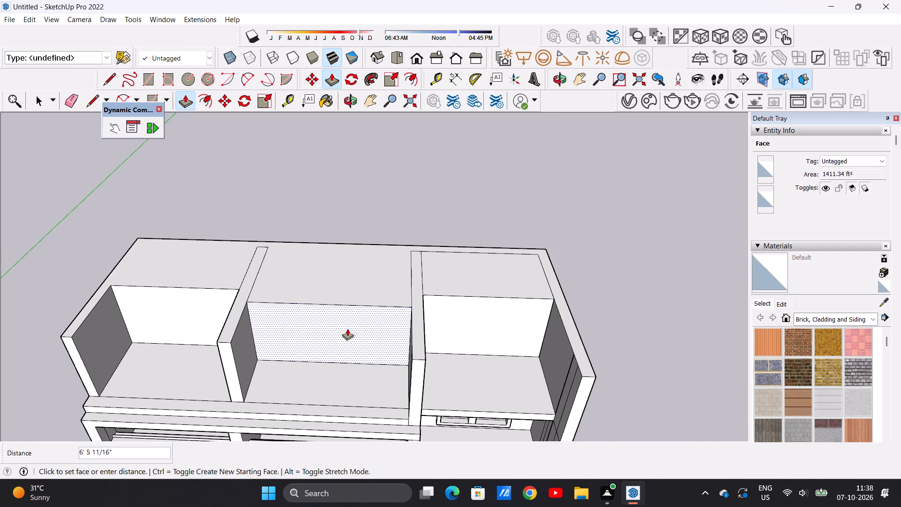
left_click(344, 334)
Push/Pull the first bay's back wall face forward 8' 4 13/16" until it is flush with the middle bay's back wall.
scroll(191, 296, "up", 4)
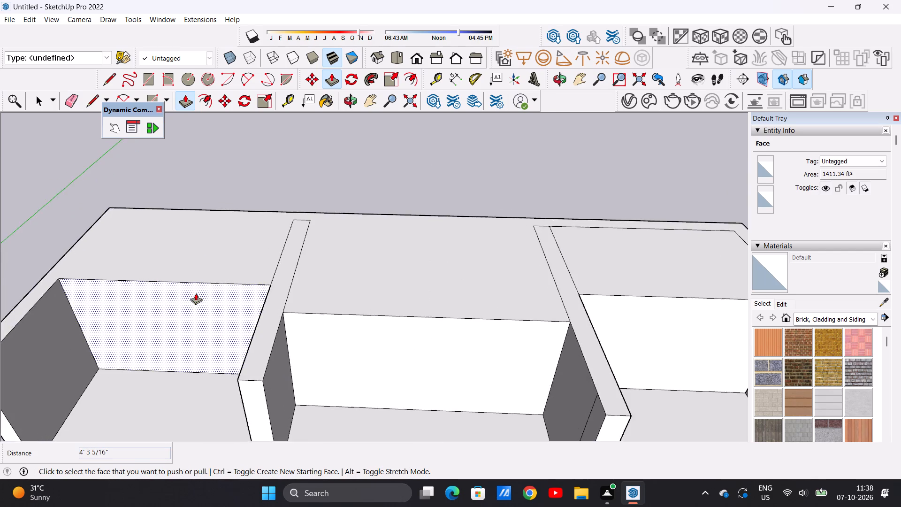
scroll(196, 293, "up", 6)
left_click(229, 305)
left_click(335, 318)
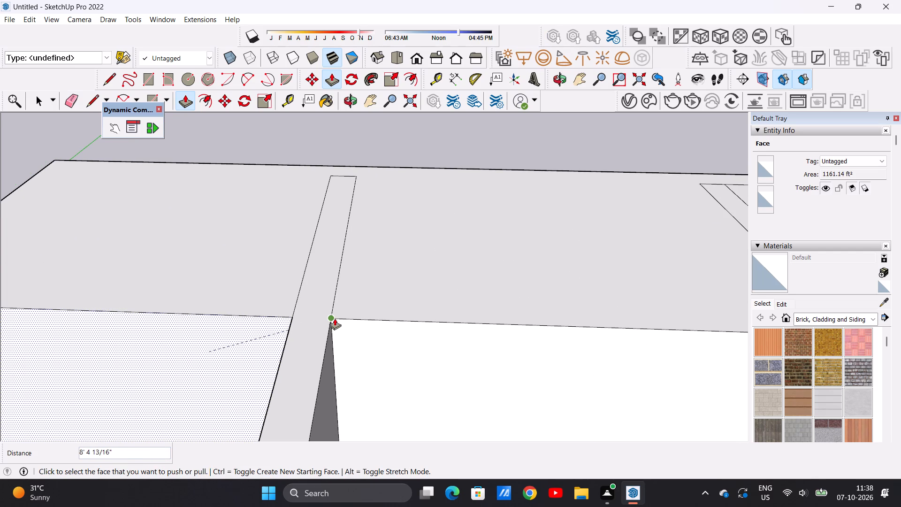
key("space")
Examine the top storey's back walls and open bays from the front against the floors below.
scroll(373, 311, "down", 15)
middle_click_drag(301, 314, 342, 261)
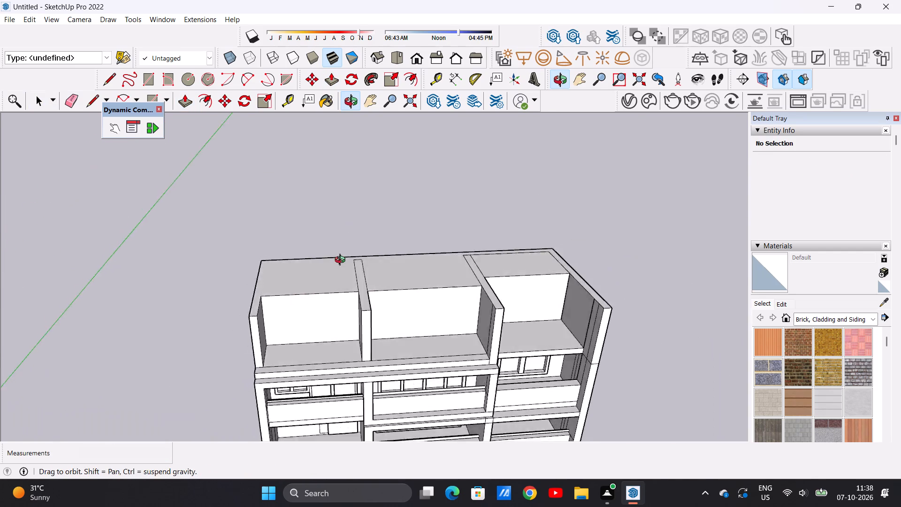
middle_click_drag(342, 261, 351, 181)
middle_click_drag(376, 247, 320, 255)
scroll(320, 272, "up", 6)
middle_click_drag(320, 287, 328, 285)
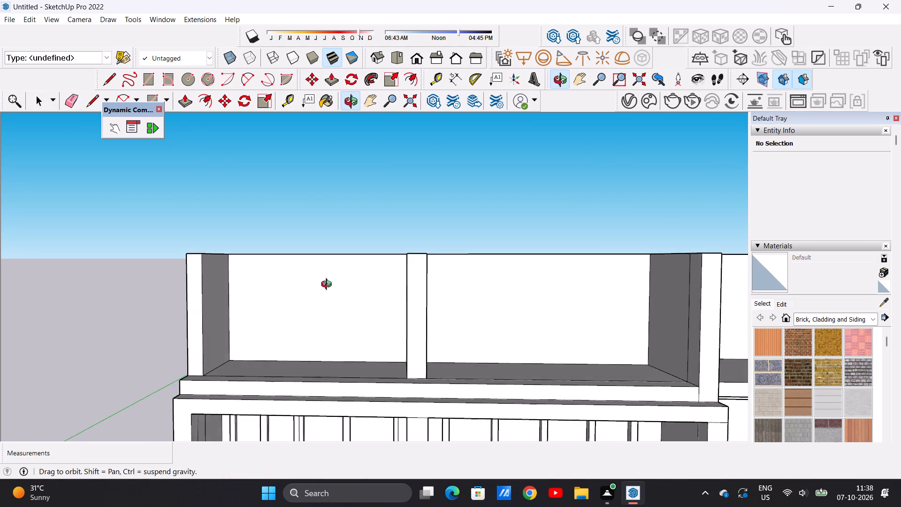
middle_click_drag(328, 285, 337, 277)
scroll(343, 277, "up", 9)
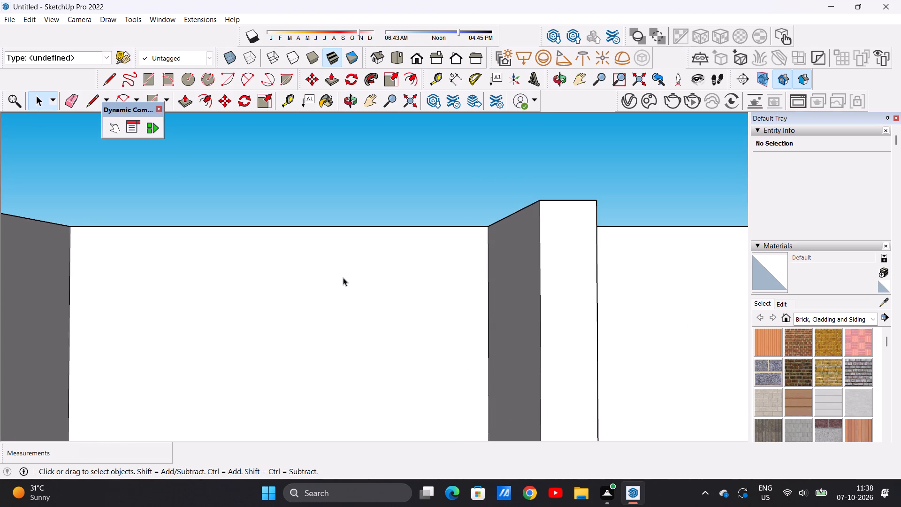
scroll(333, 268, "down", 20)
scroll(333, 268, "down", 7)
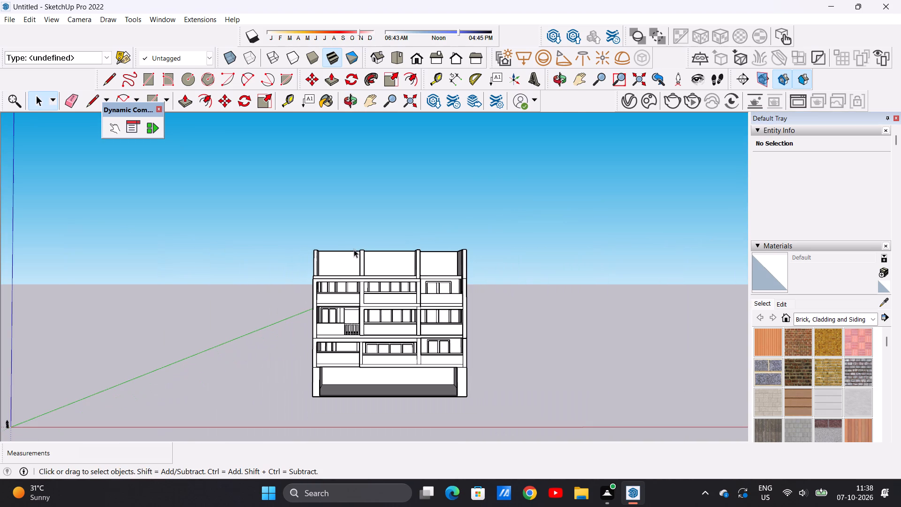
scroll(350, 281, "up", 18)
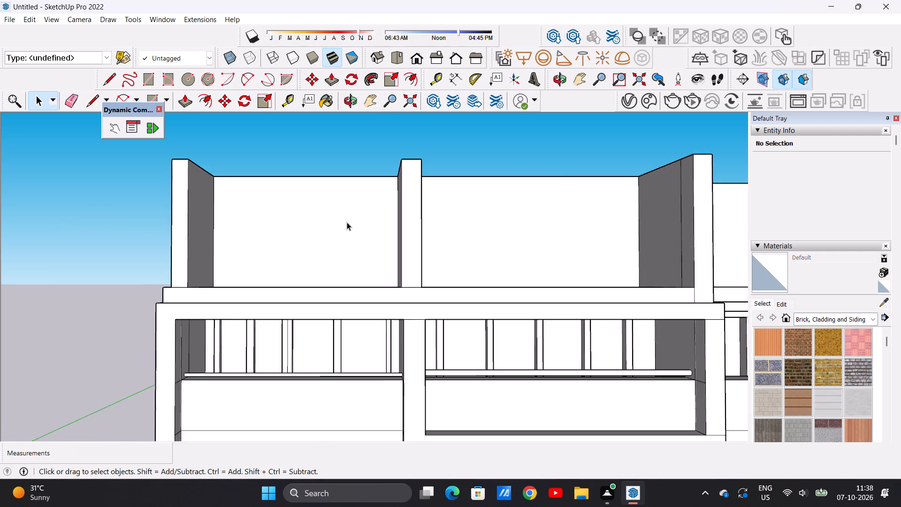
scroll(347, 222, "up", 4)
middle_click_drag(346, 236, 346, 267)
scroll(346, 274, "down", 2)
scroll(337, 224, "up", 4)
scroll(337, 223, "down", 5)
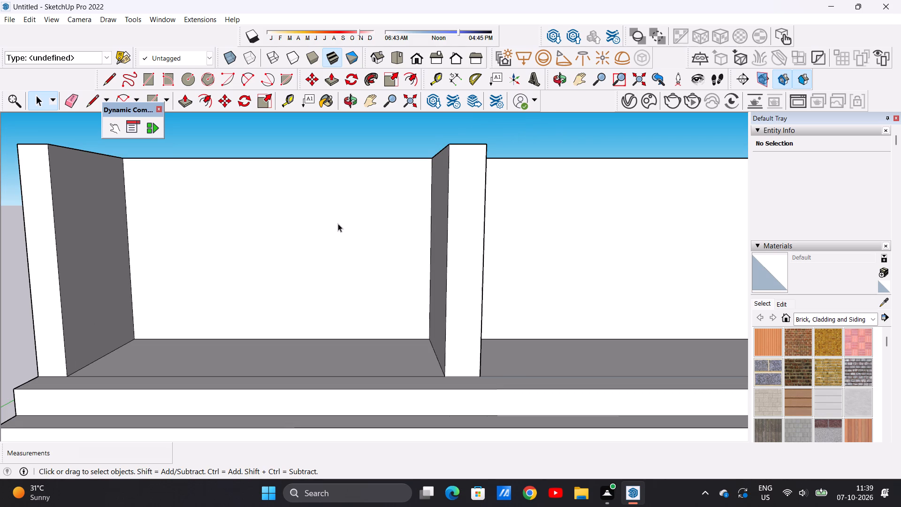
Draw a line about 43' 11 7/8" long across the first bay's floor between its side walls, parallel to the front edge.
scroll(338, 223, "down", 20)
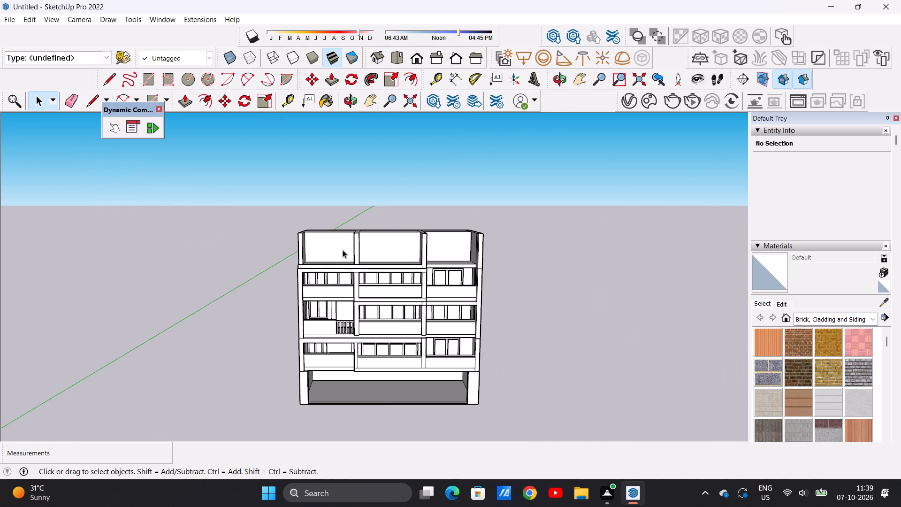
scroll(344, 239, "up", 14)
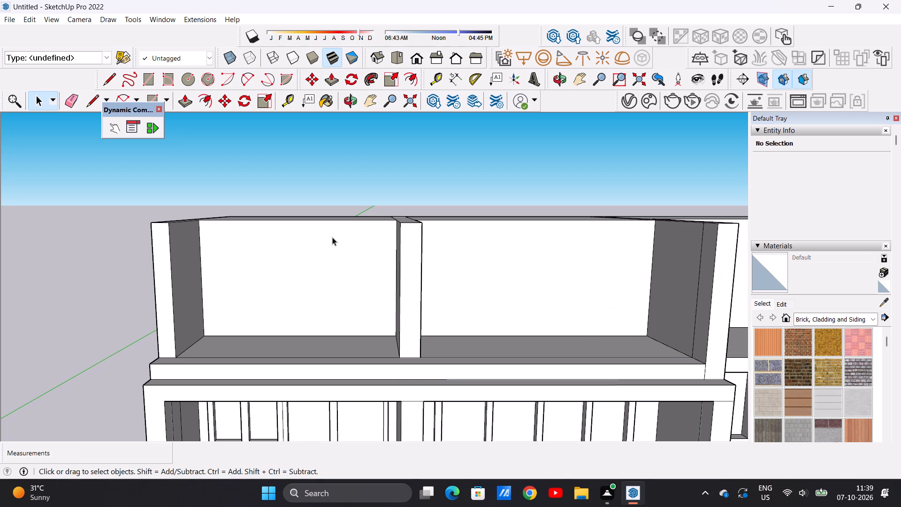
key("r")
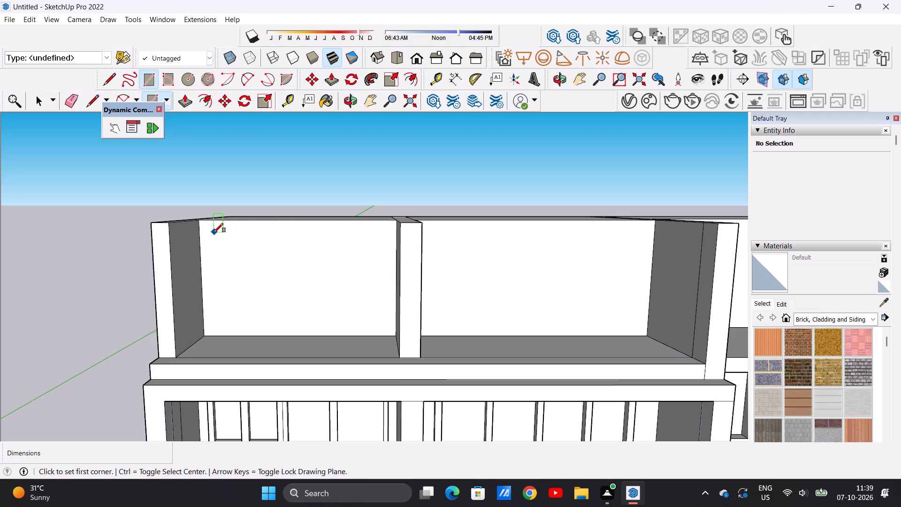
key("space")
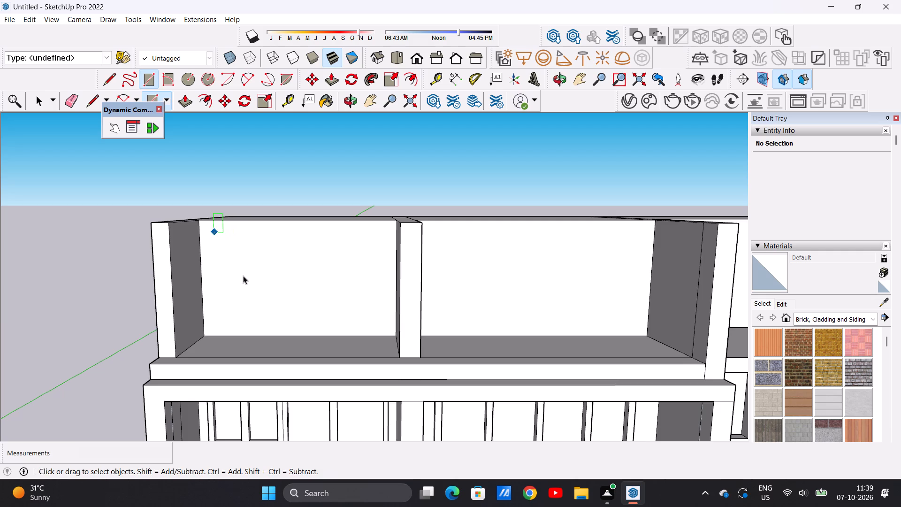
scroll(244, 276, "down", 6)
middle_click_drag(282, 286, 294, 358)
scroll(328, 340, "up", 8)
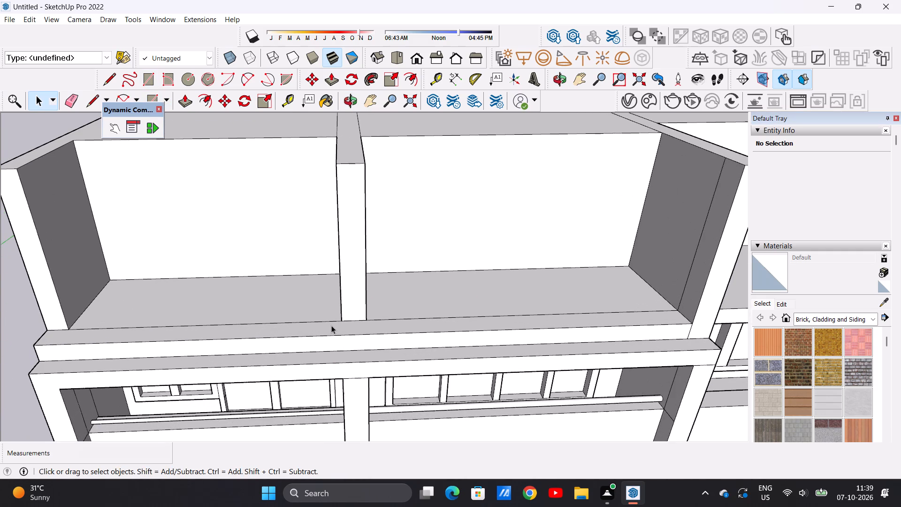
middle_click_drag(333, 322, 324, 367)
scroll(337, 355, "down", 3)
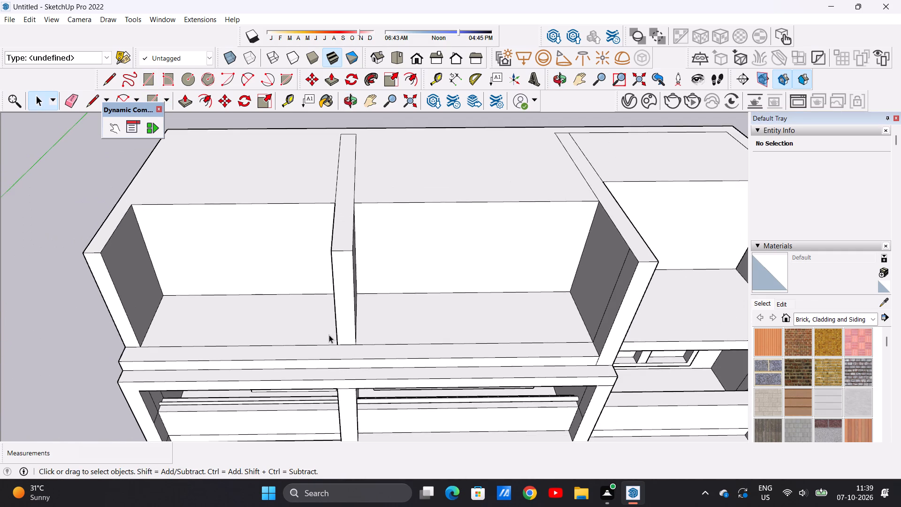
scroll(330, 331, "up", 6)
middle_click_drag(335, 323, 435, 321)
scroll(359, 317, "down", 7)
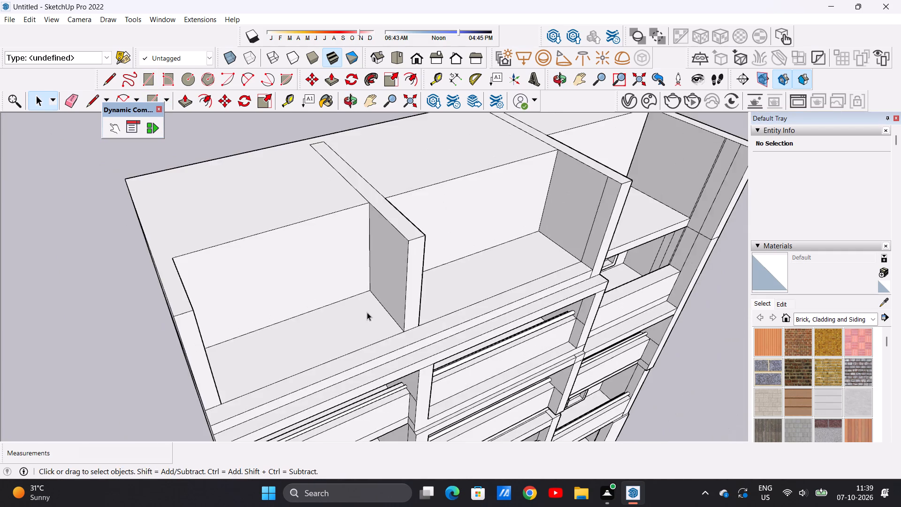
middle_click_drag(367, 312, 287, 372)
scroll(163, 370, "up", 6)
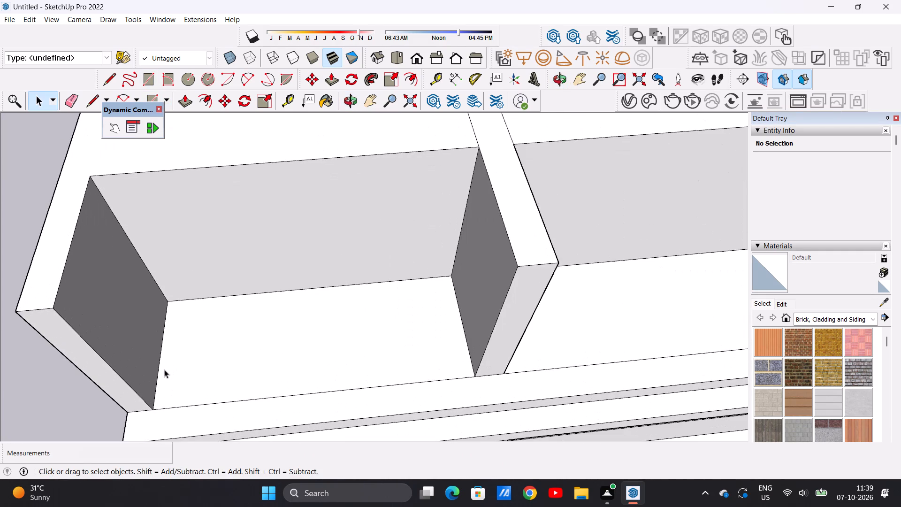
key("l")
left_click(157, 384)
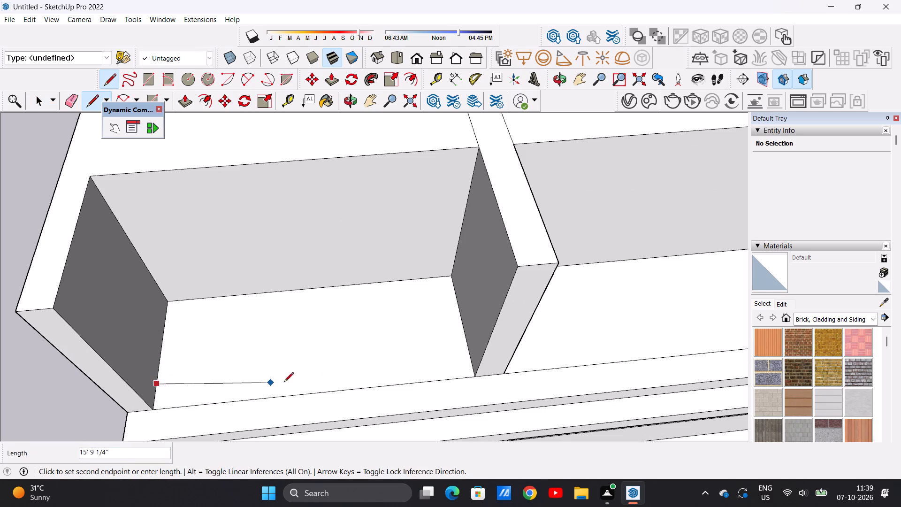
left_click(470, 354)
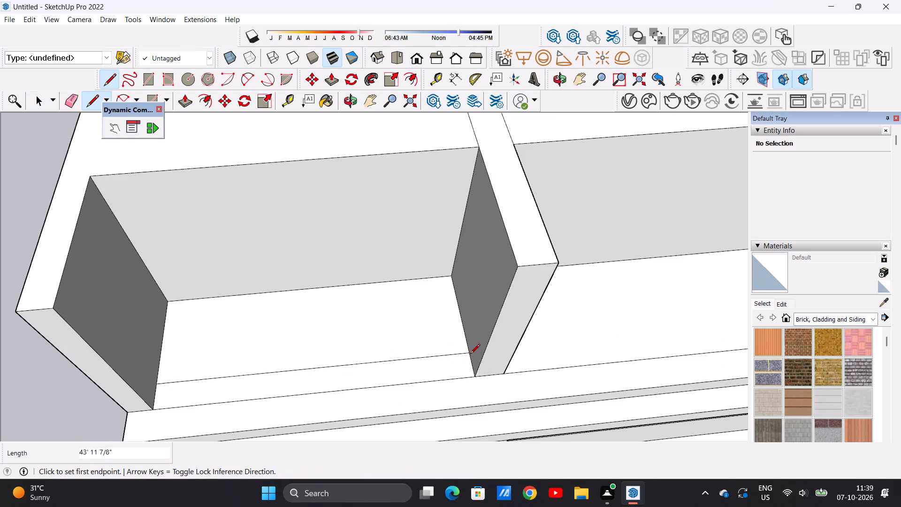
key("space")
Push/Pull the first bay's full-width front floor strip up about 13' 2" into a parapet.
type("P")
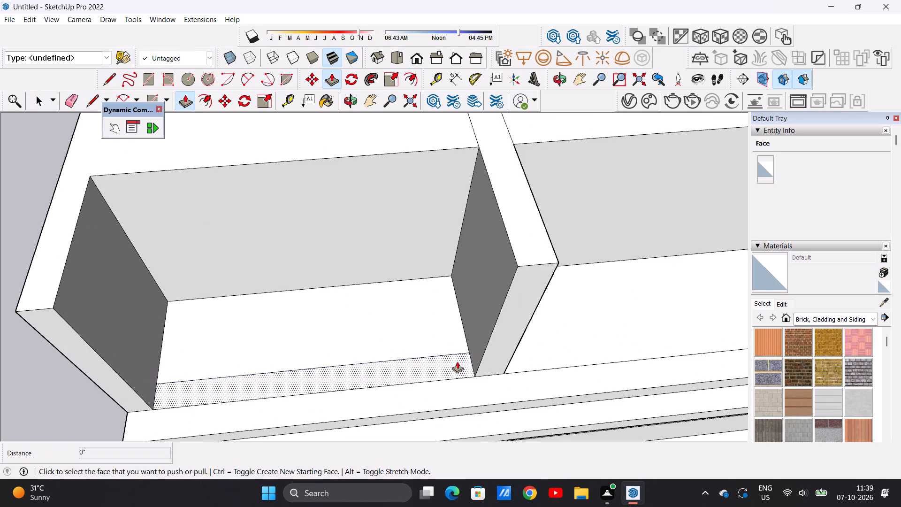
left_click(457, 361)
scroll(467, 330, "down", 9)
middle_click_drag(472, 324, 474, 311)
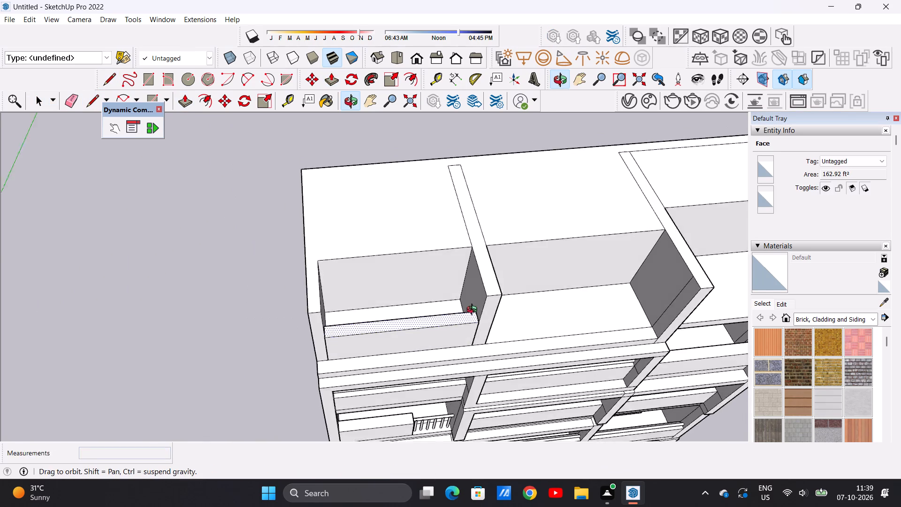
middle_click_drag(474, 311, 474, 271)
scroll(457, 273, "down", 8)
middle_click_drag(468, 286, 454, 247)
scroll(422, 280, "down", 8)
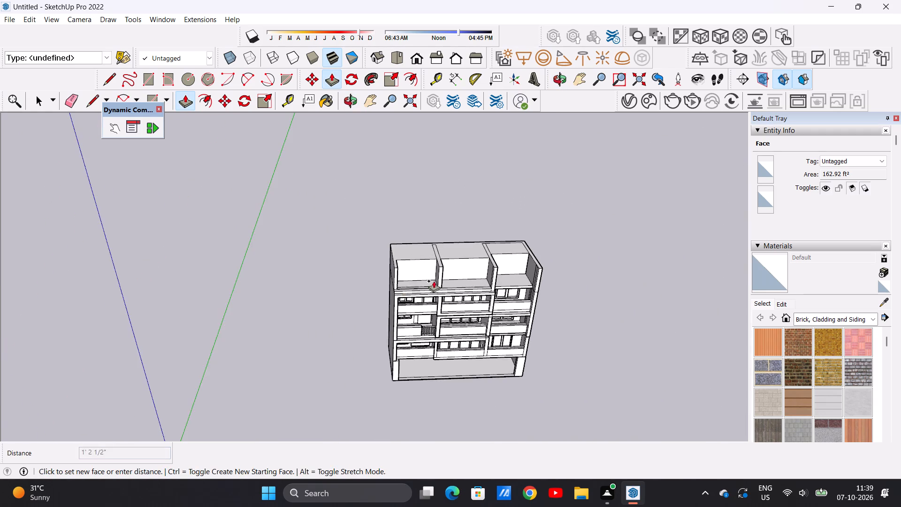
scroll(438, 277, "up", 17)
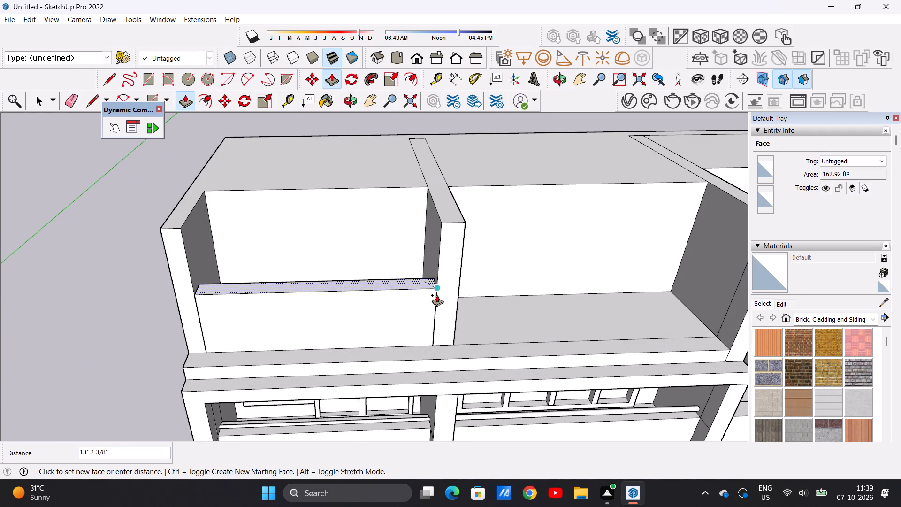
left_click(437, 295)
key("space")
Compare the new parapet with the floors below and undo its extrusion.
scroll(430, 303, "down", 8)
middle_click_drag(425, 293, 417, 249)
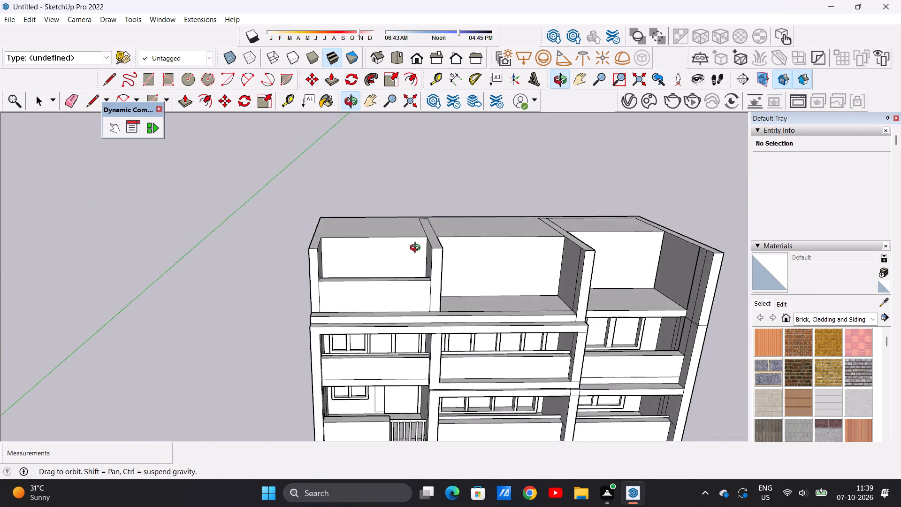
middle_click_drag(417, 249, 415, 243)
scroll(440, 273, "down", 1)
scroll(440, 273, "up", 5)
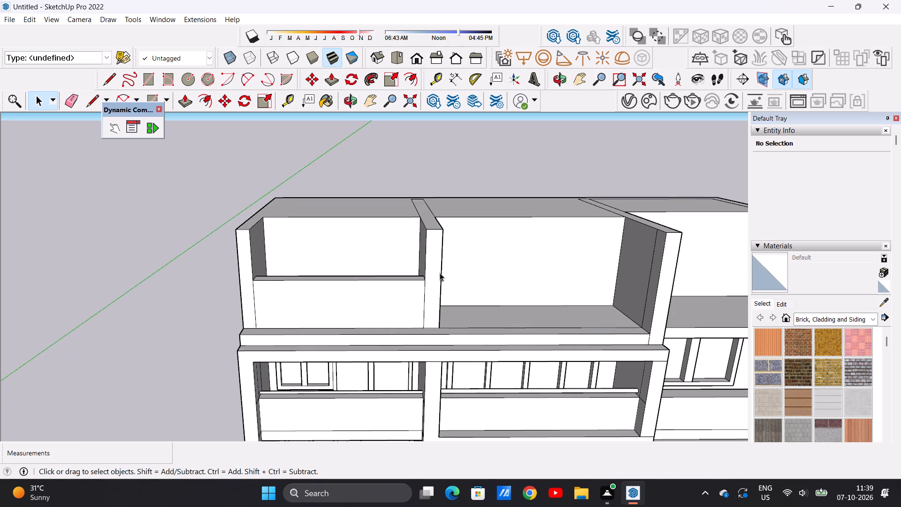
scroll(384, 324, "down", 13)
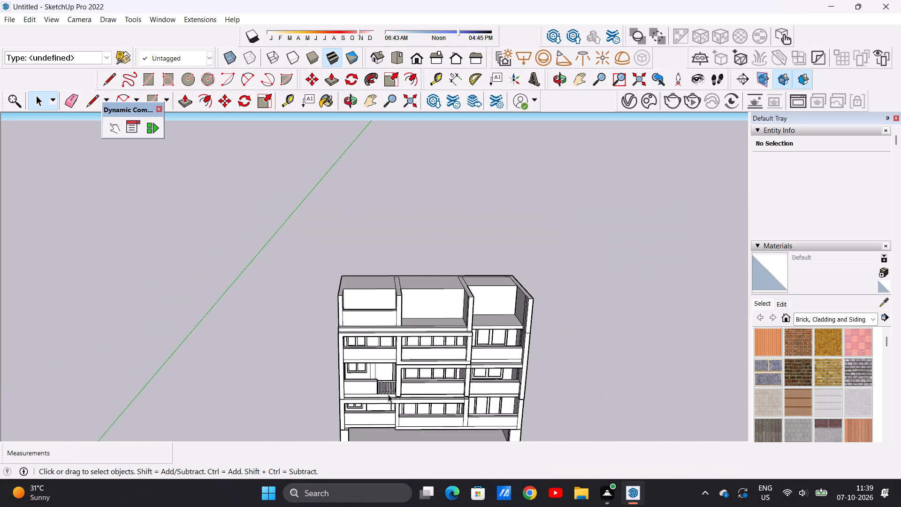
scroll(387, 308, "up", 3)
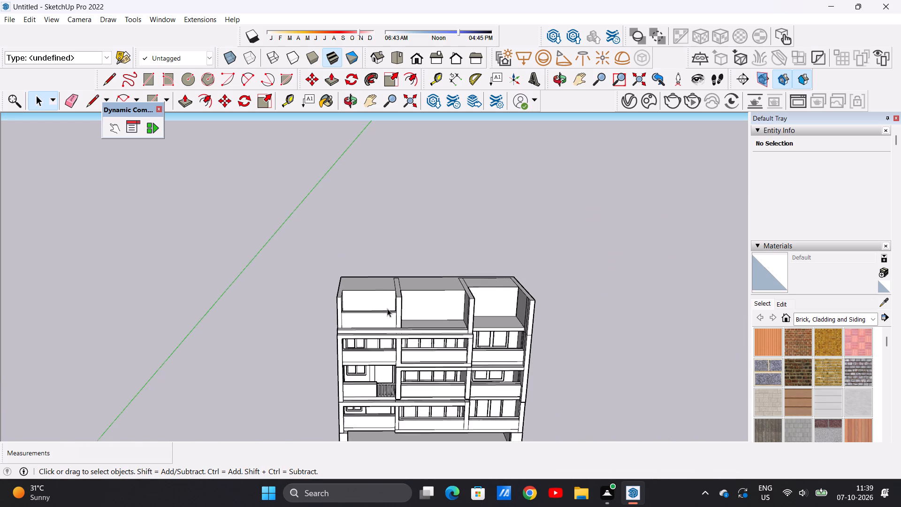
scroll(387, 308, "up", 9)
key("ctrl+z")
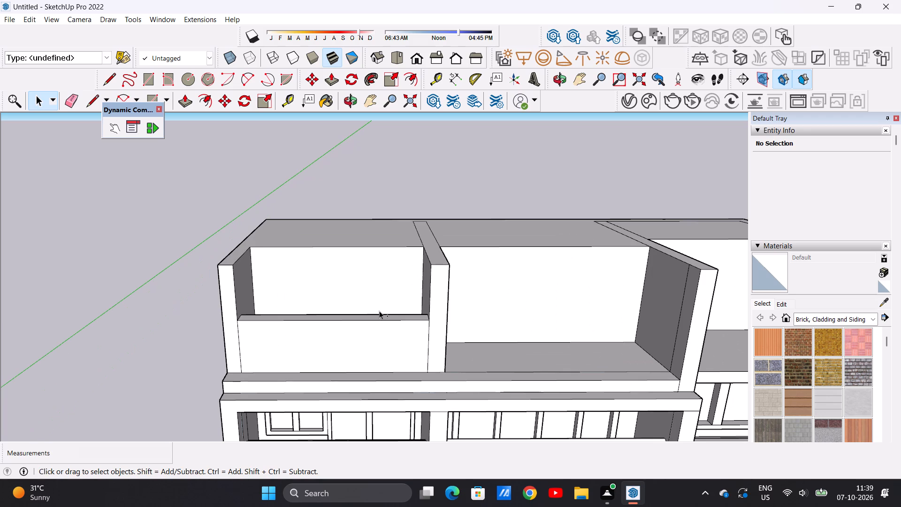
Draw a line about 3' 8 7/16" long across the first bay's front floor strip, dividing it into two parts.
scroll(379, 311, "down", 4)
middle_click_drag(372, 342, 368, 404)
scroll(362, 350, "up", 4)
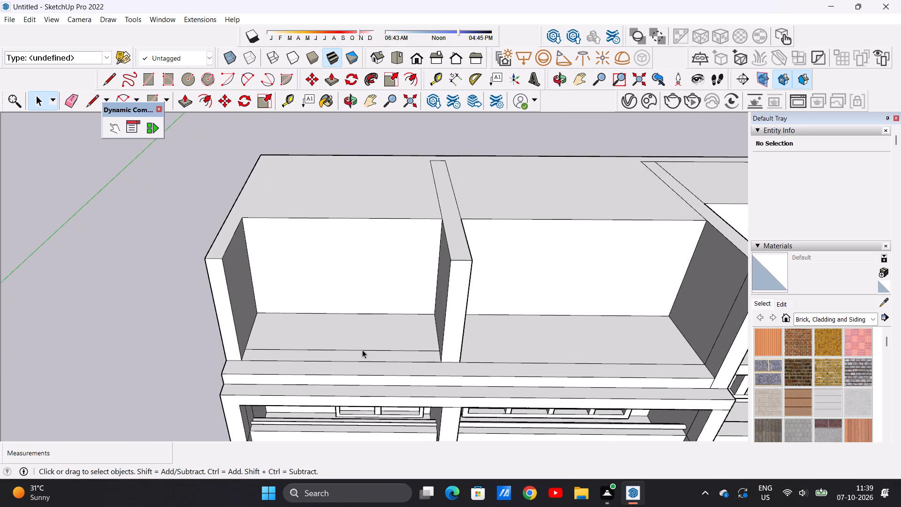
scroll(362, 350, "up", 3)
key("l")
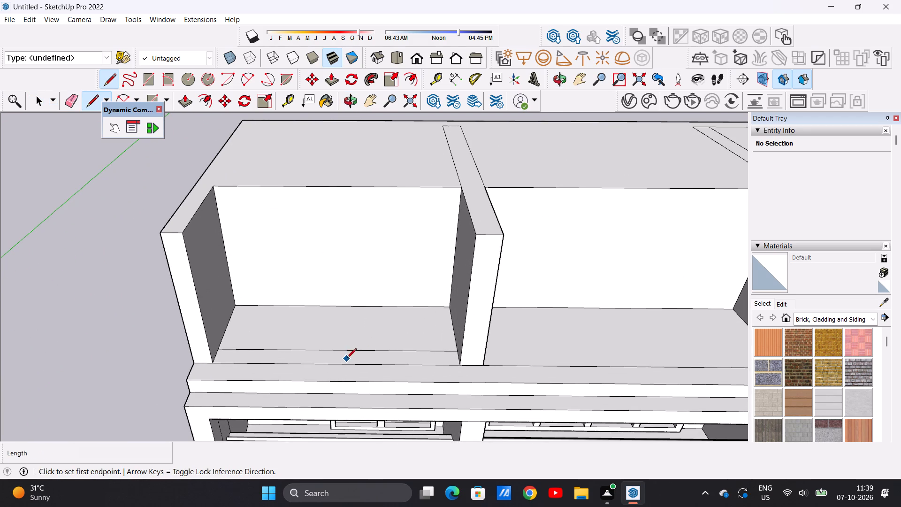
left_click(348, 363)
left_click(348, 351)
key("space")
Push/Pull the part of the strip beside the outer side wall up about 11' 8 1/8" to form a partial-width parapet.
key("p")
scroll(343, 348, "up", 5)
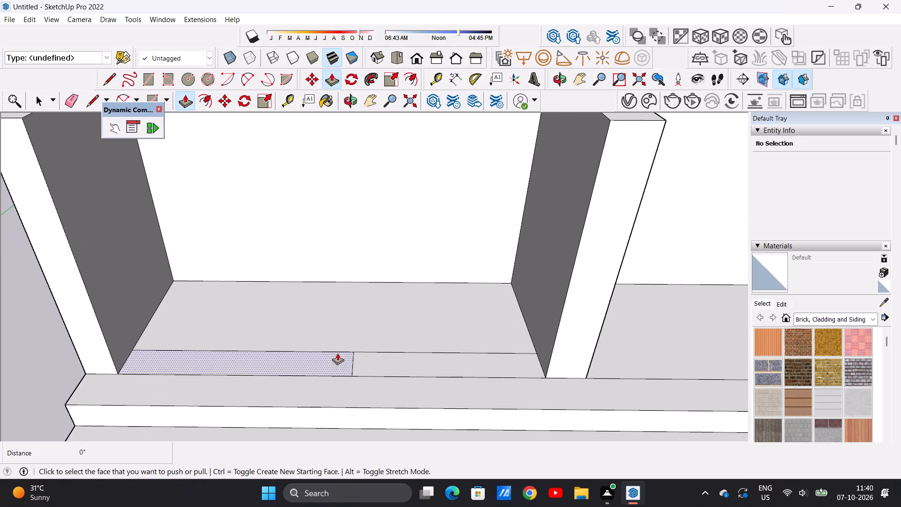
left_click(334, 364)
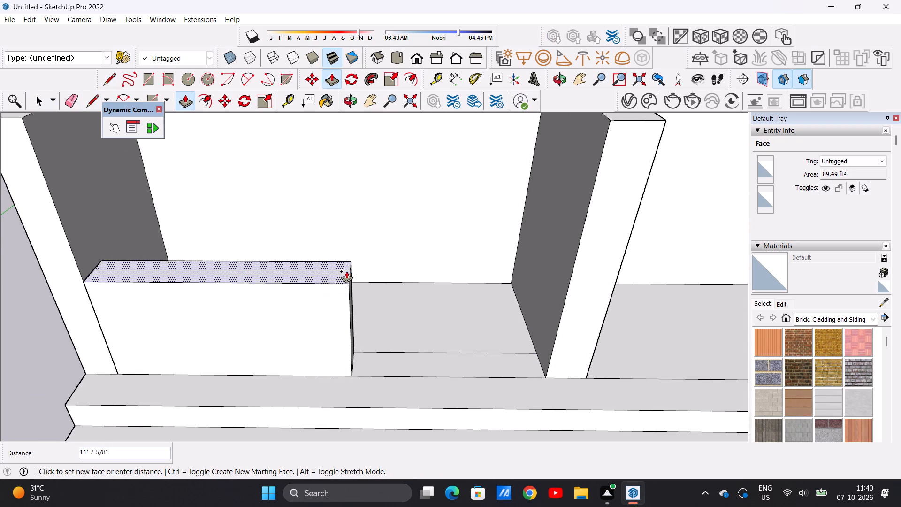
scroll(340, 268, "down", 5)
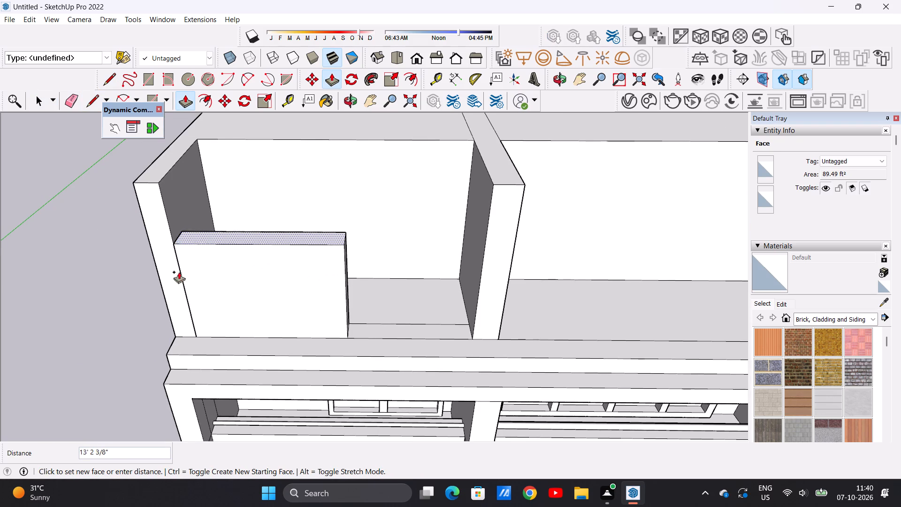
left_click(192, 303)
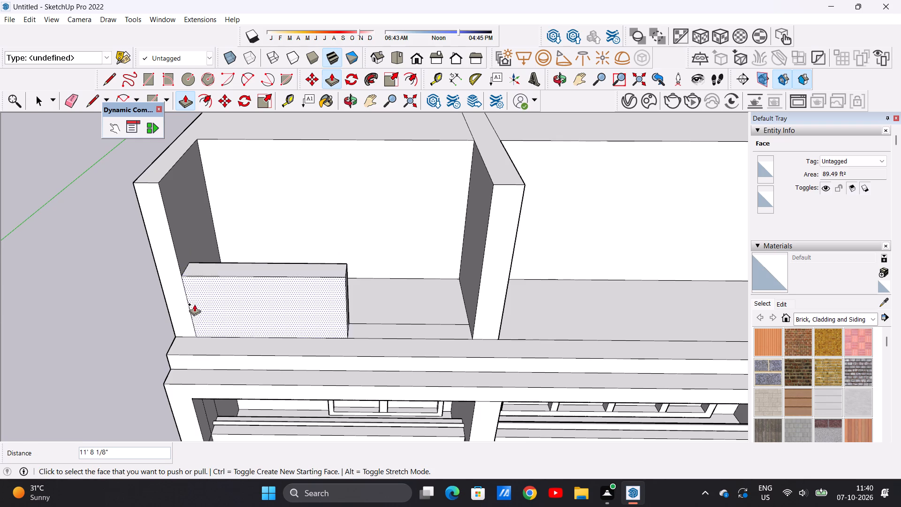
key("space")
Draw a circle of about 4 1/8" radius near the top of the partial parapet's exposed end face.
scroll(261, 292, "down", 4)
middle_click_drag(294, 304, 181, 220)
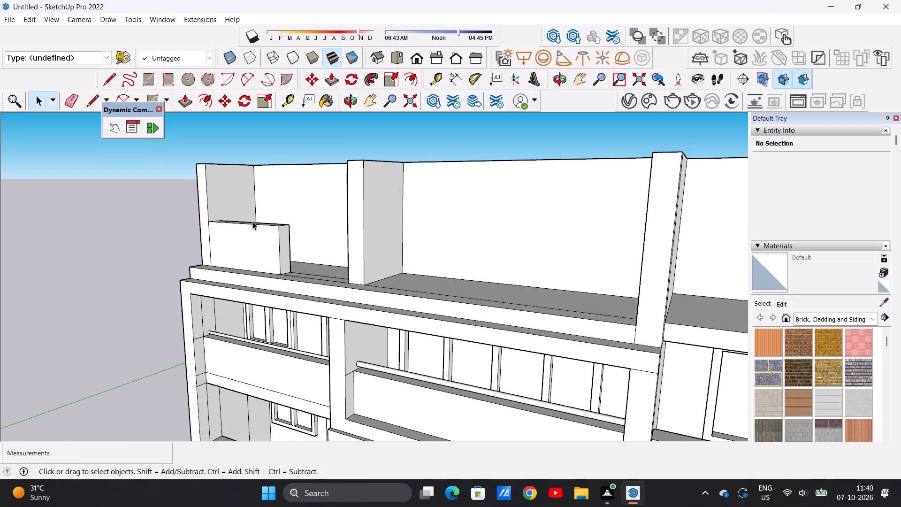
scroll(291, 226, "up", 11)
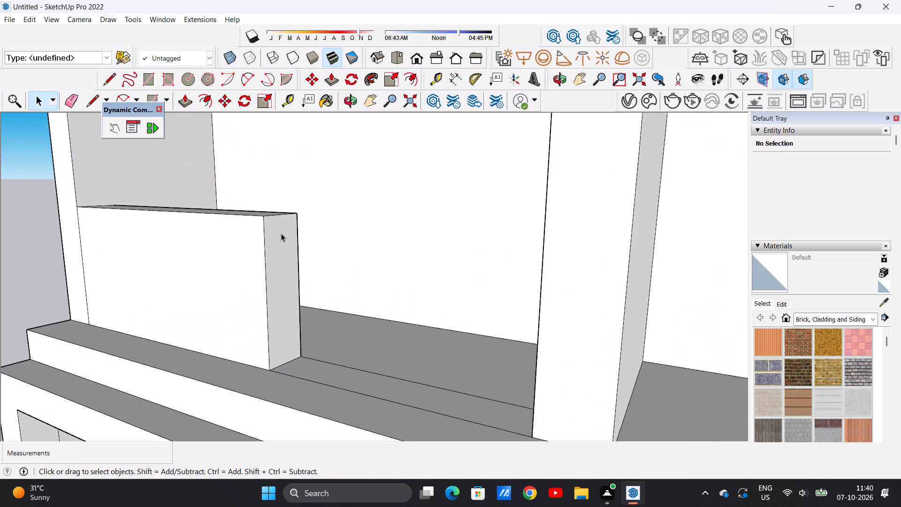
key("c")
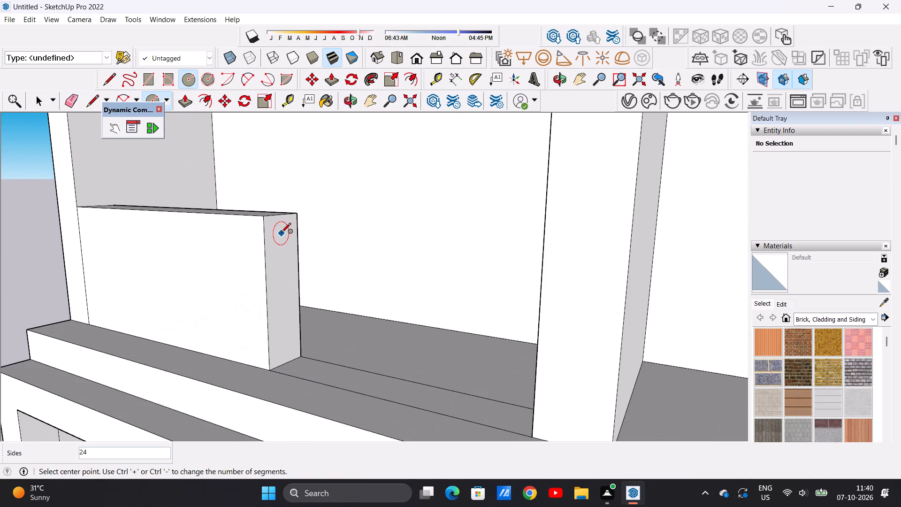
scroll(281, 233, "down", 17)
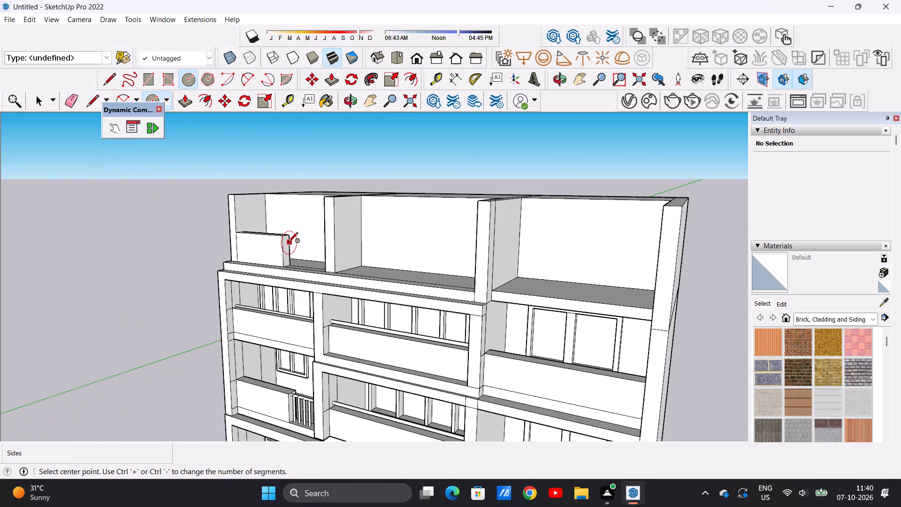
scroll(283, 234, "up", 14)
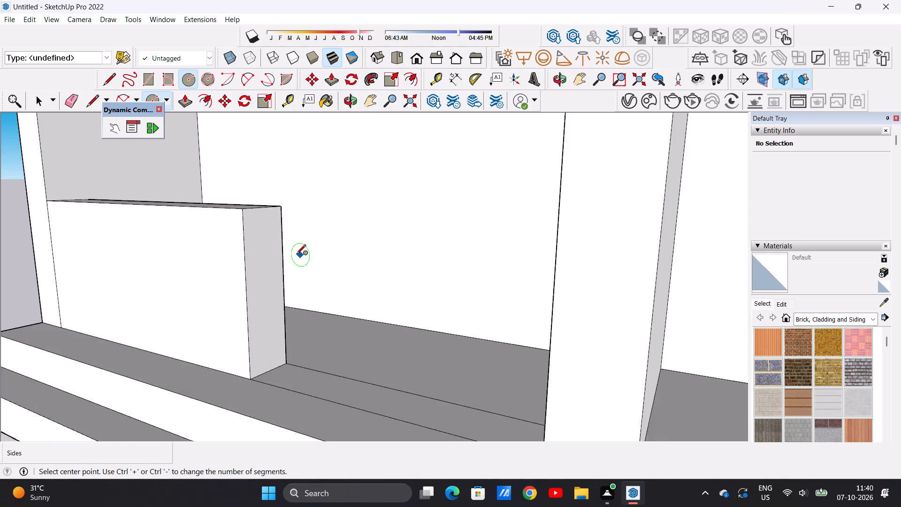
scroll(296, 255, "up", 6)
scroll(212, 237, "down", 10)
scroll(200, 199, "up", 4)
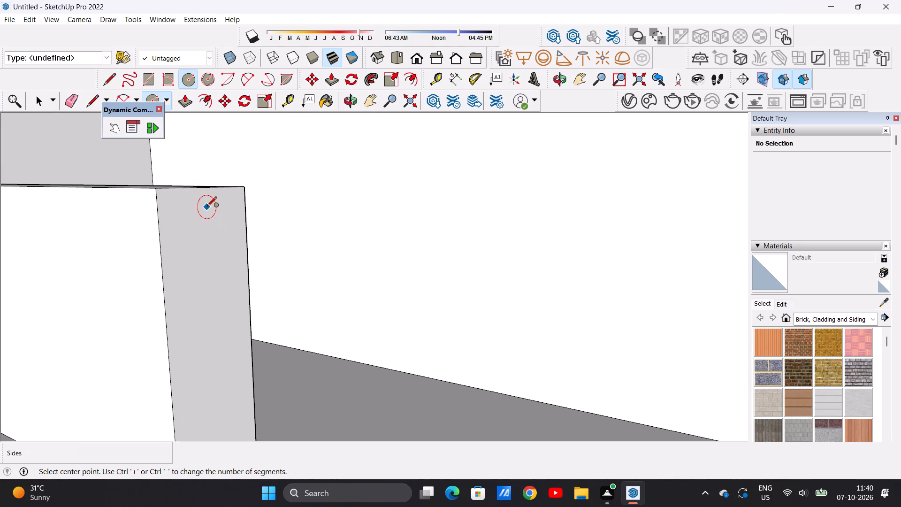
scroll(207, 207, "up", 5)
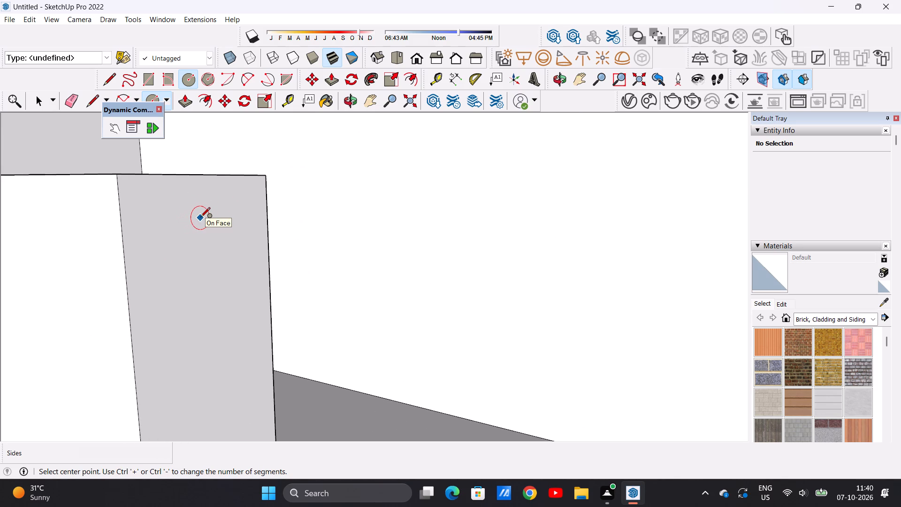
left_click(200, 218)
left_click(200, 201)
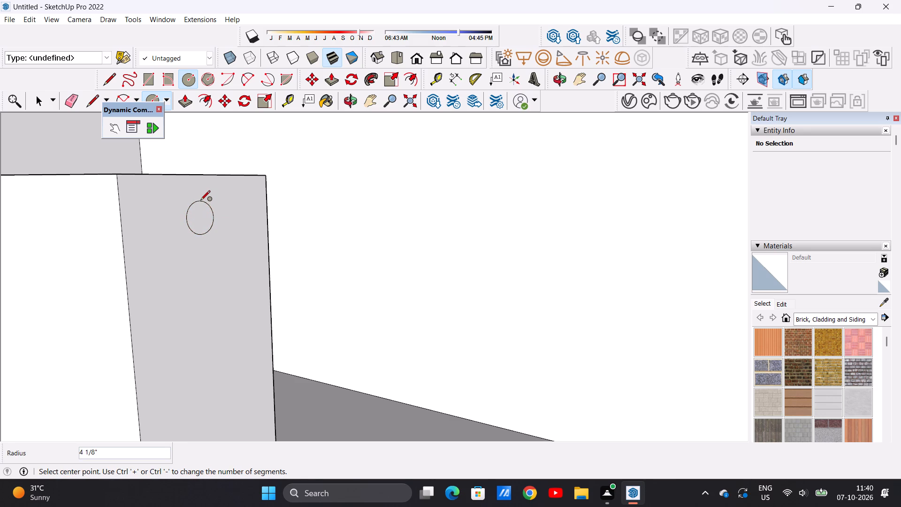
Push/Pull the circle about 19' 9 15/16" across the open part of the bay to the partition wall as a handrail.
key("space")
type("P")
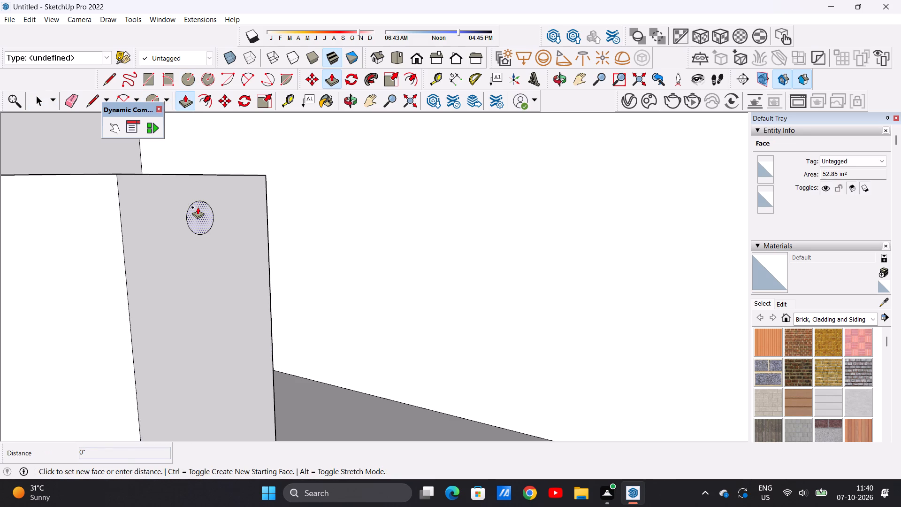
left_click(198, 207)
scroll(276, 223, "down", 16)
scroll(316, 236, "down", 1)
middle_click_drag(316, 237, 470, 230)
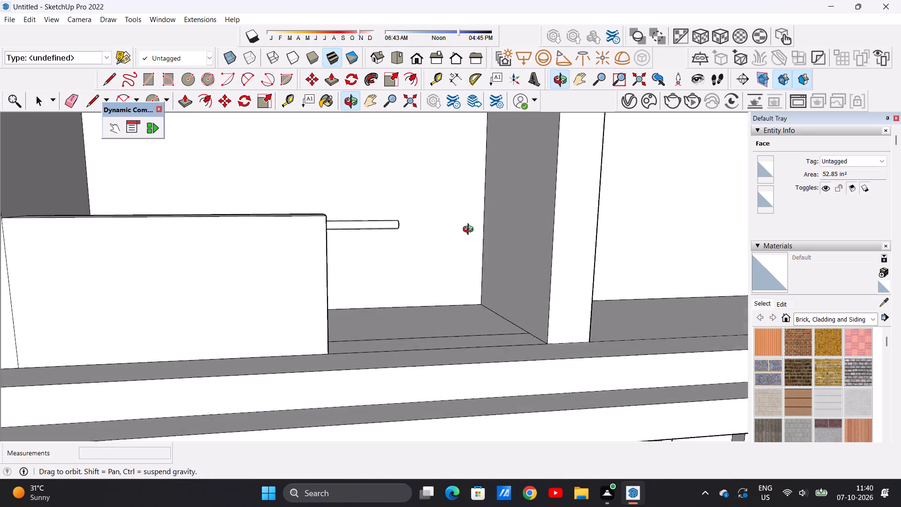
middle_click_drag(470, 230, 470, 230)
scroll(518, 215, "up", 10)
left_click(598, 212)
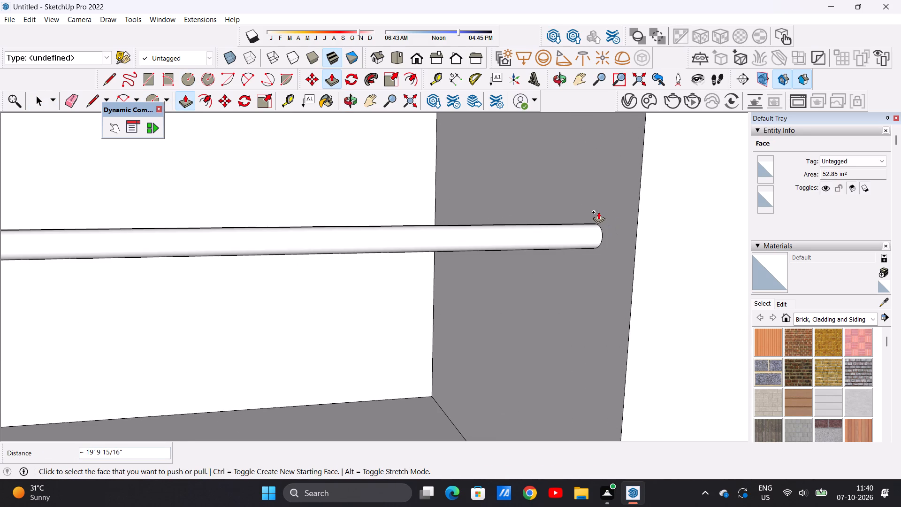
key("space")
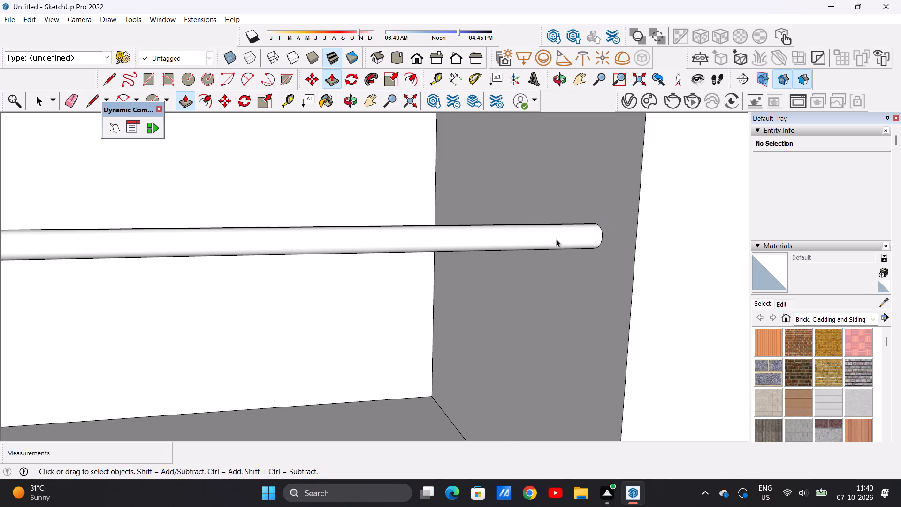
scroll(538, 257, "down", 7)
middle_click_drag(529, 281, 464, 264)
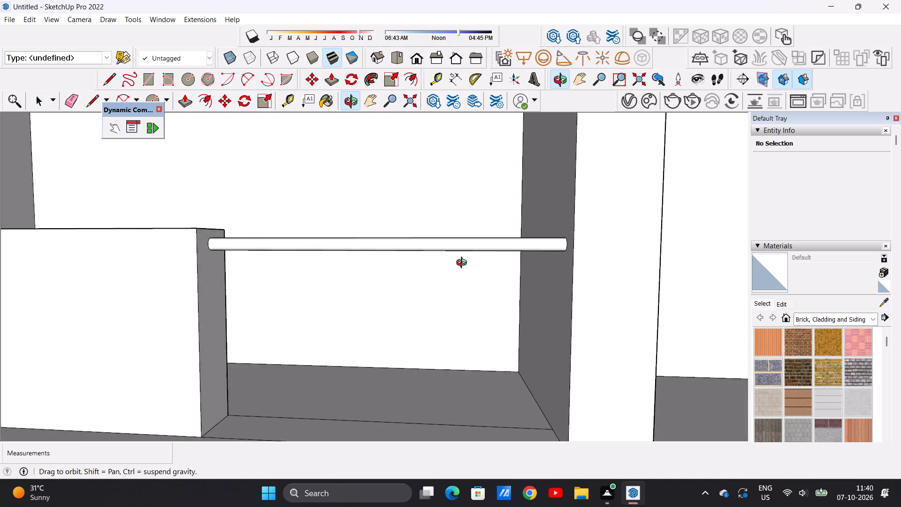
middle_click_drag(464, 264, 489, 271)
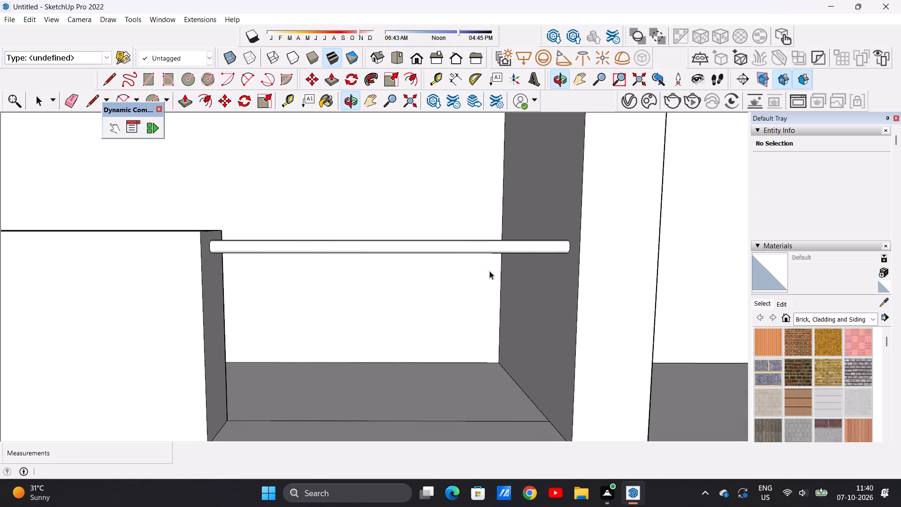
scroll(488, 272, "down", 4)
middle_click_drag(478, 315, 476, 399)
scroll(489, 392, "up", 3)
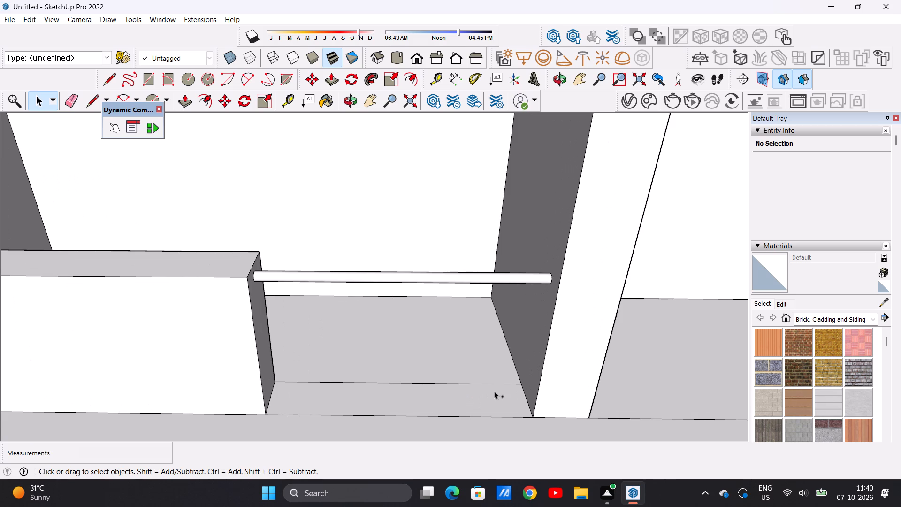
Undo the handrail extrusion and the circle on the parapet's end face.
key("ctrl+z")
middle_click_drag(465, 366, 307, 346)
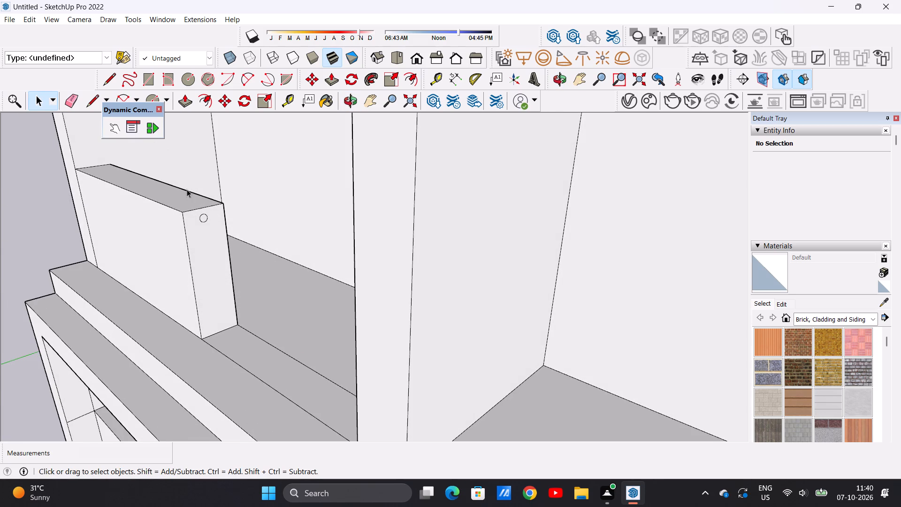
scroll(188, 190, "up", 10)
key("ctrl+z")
Draw a circle of about 6 5/8" radius near the top of the partial parapet's exposed end face.
key("c")
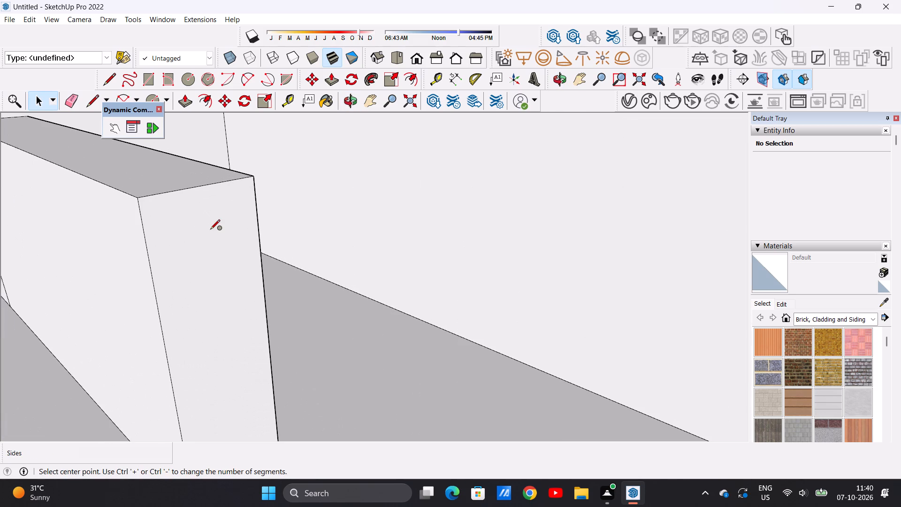
left_click(209, 231)
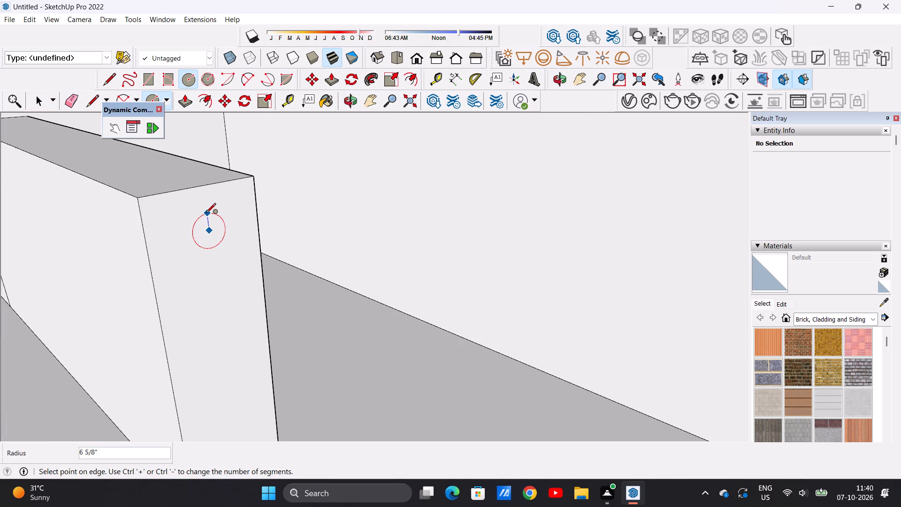
left_click(206, 214)
key("space")
Push/Pull the circle about 19' 9 15/16" across the opening to the bay's partition wall to form the handrail.
type("P")
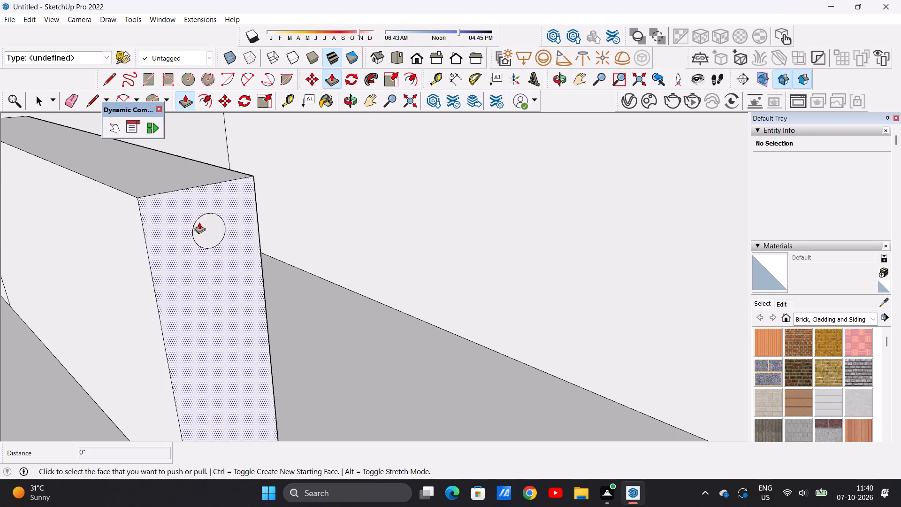
left_click(206, 221)
scroll(252, 239, "down", 11)
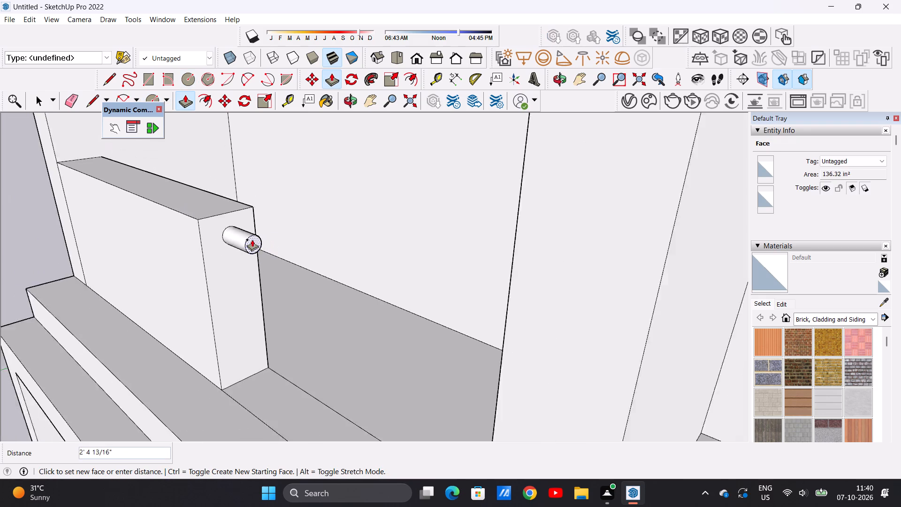
scroll(252, 239, "down", 2)
middle_click_drag(247, 241, 401, 249)
scroll(342, 276, "down", 4)
scroll(480, 269, "up", 7)
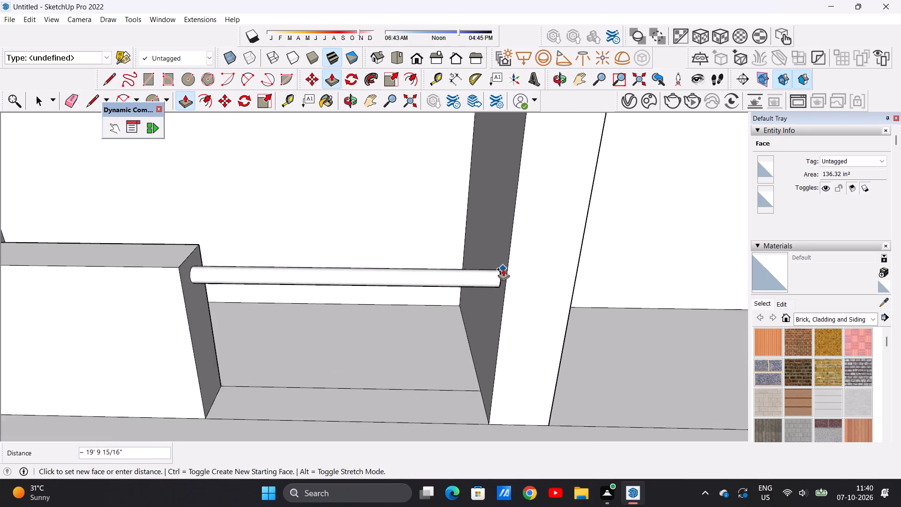
scroll(503, 269, "up", 4)
left_click(502, 264)
scroll(453, 263, "down", 7)
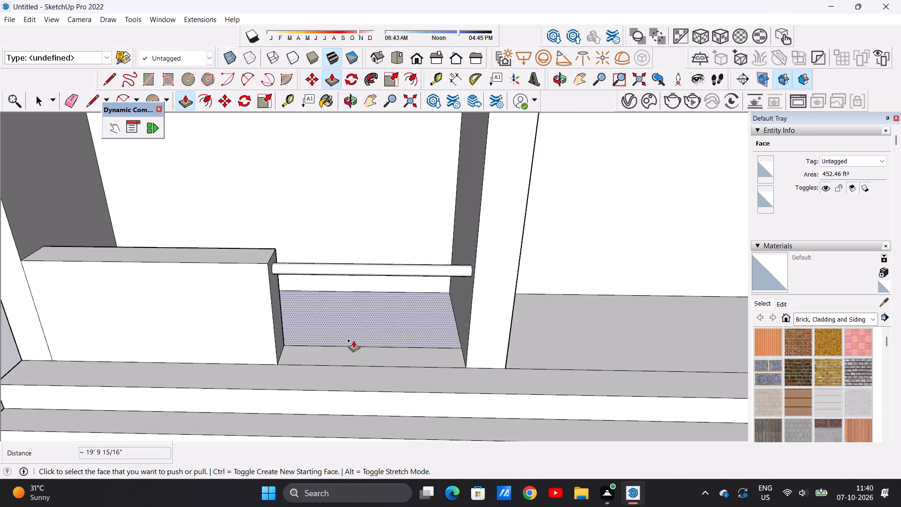
middle_click_drag(353, 346, 362, 407)
key("space")
Draw a circle of about 5 3/4" radius on the floor strip below the handrail, close to the parapet's end.
middle_click_drag(340, 370, 356, 399)
scroll(378, 398, "up", 4)
key("c")
scroll(319, 402, "down", 1)
scroll(318, 403, "up", 3)
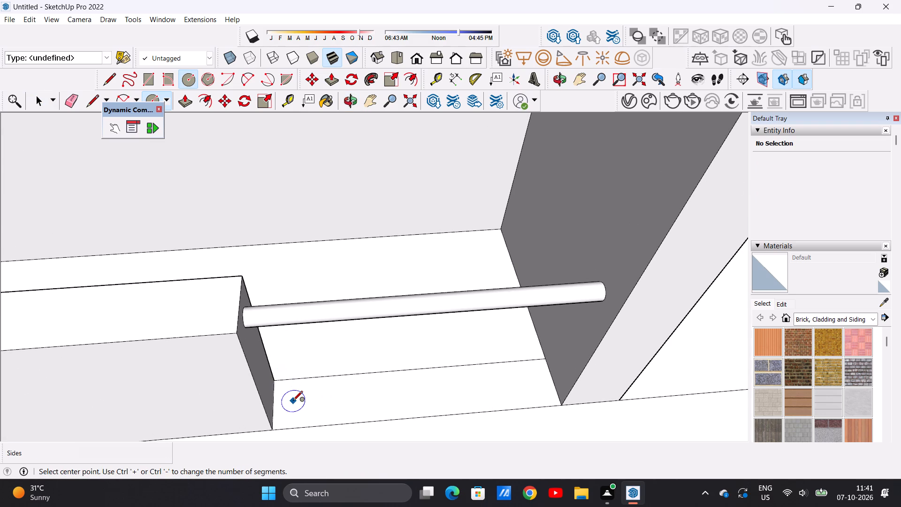
scroll(295, 402, "up", 5)
left_click(295, 402)
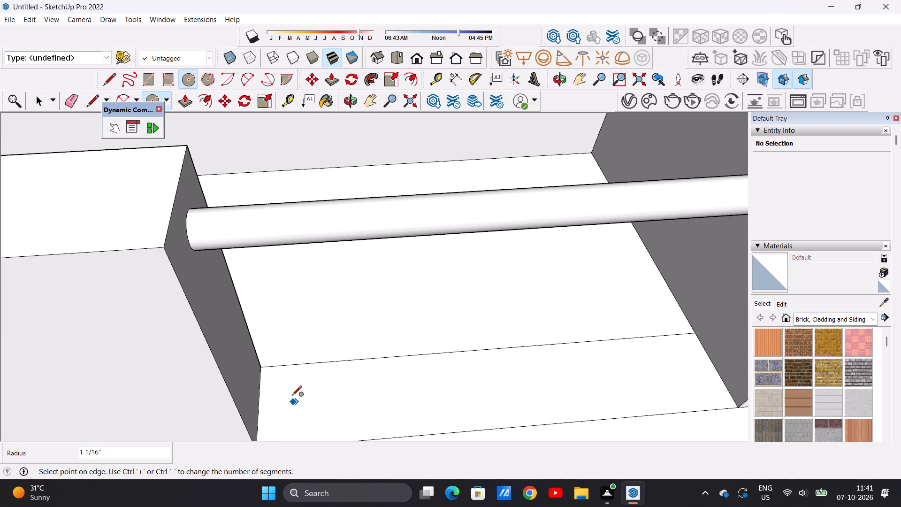
left_click(290, 392)
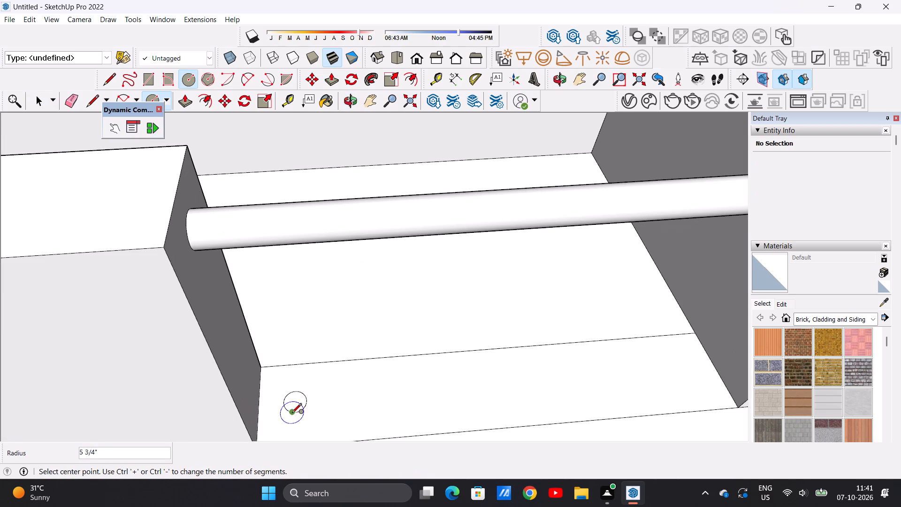
key("space")
Copy the floor circle about 16' 7 15/16" along the strip, placing the copy near the partition wall.
double_click(298, 404)
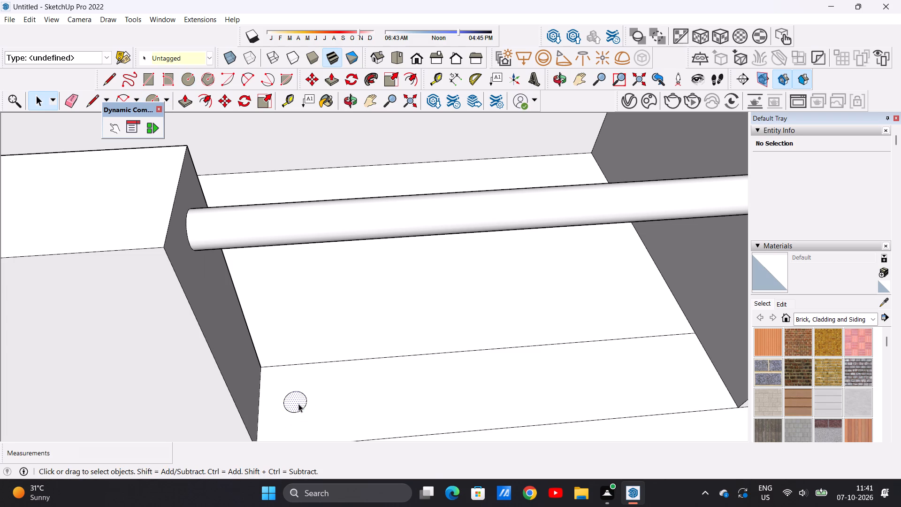
key("m")
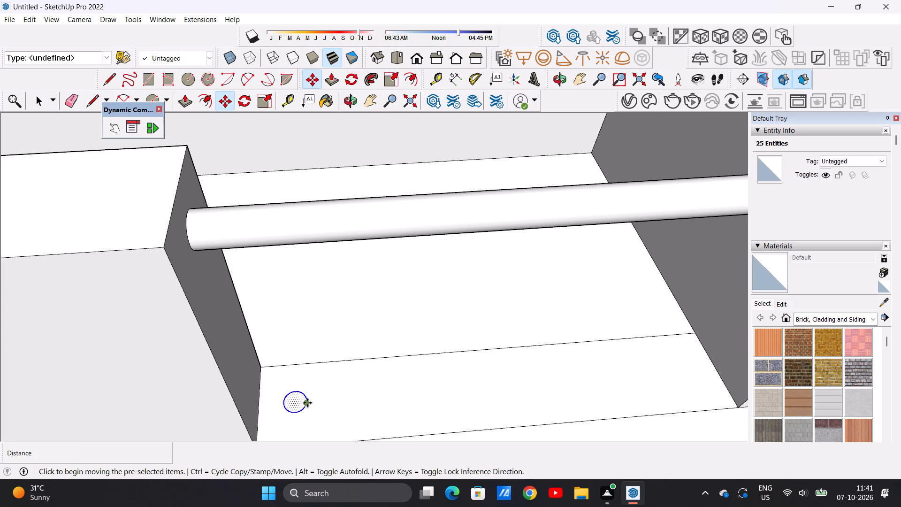
left_click(307, 403)
scroll(399, 402, "down", 5)
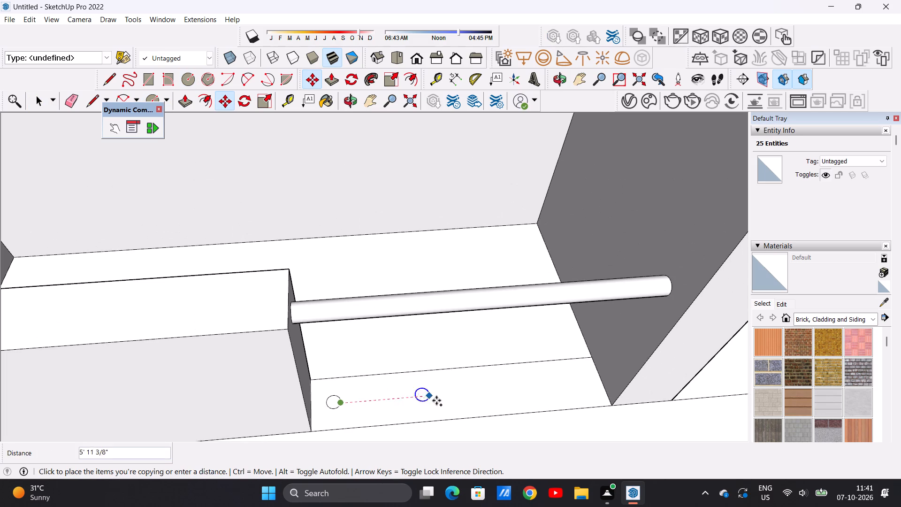
left_click(585, 382)
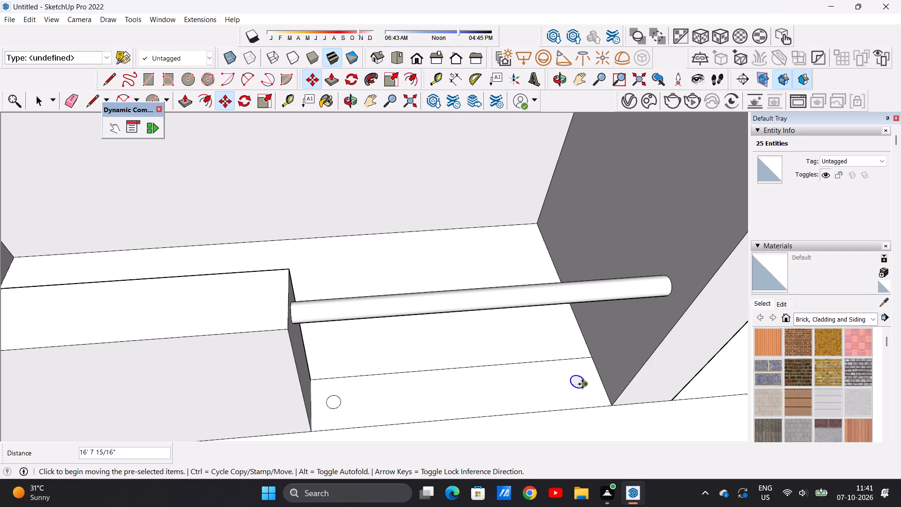
Place three more copies of the circle along the strip, spread between the two end circles.
left_click(582, 384)
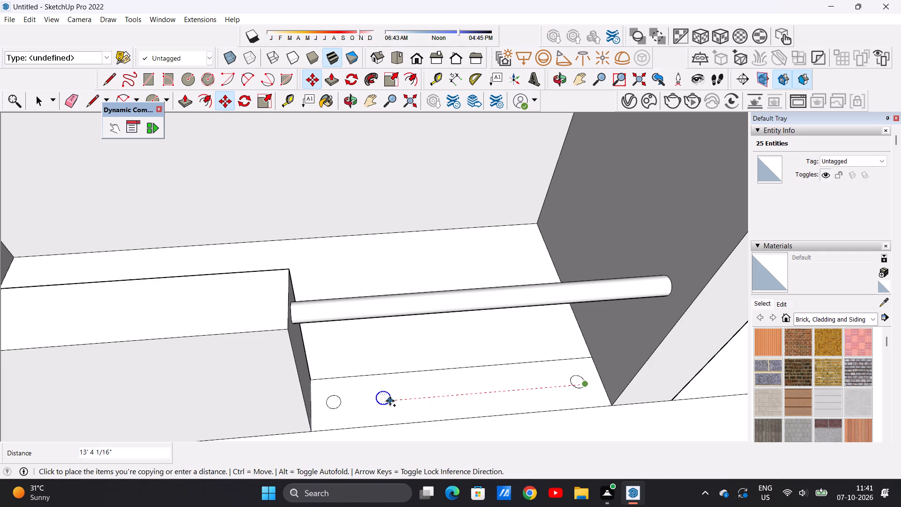
left_click(392, 399)
left_click(392, 399)
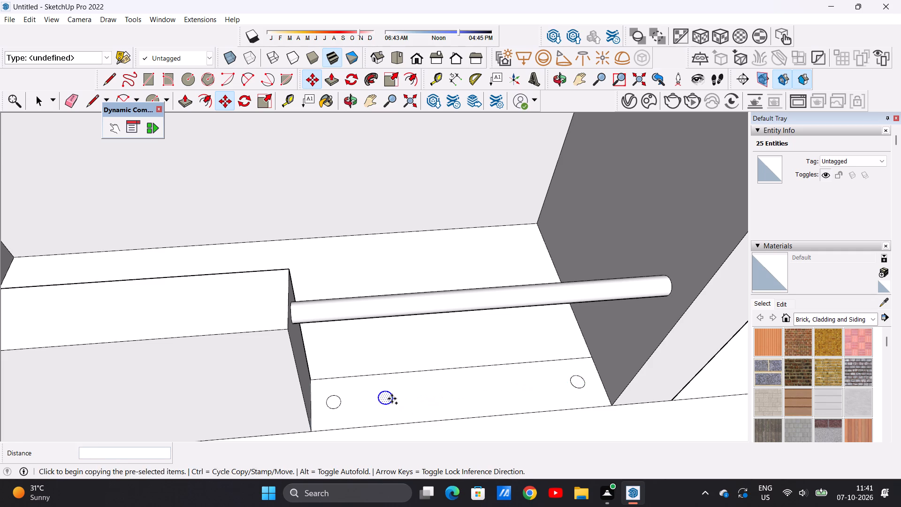
left_click(523, 393)
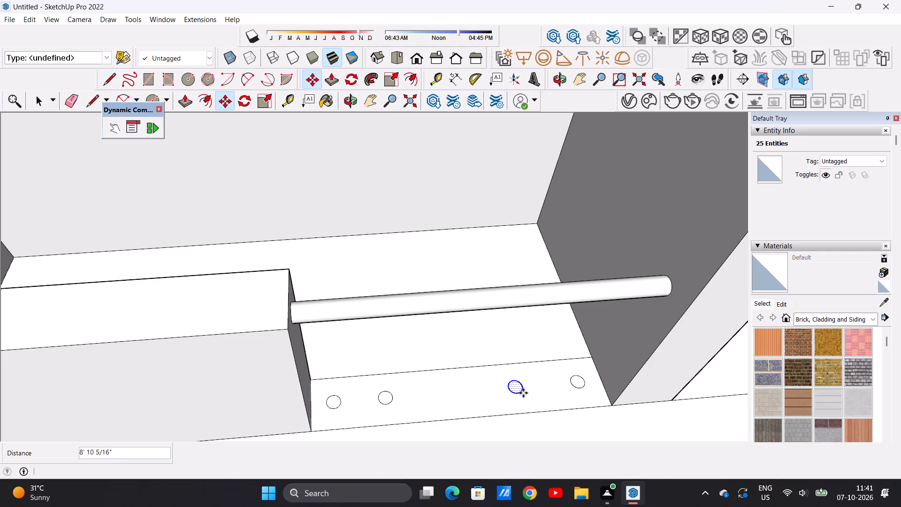
left_click(523, 392)
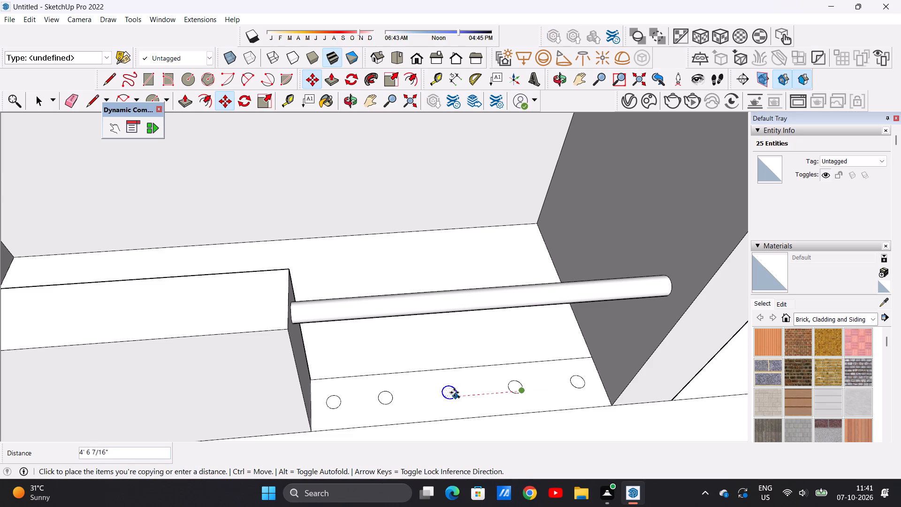
left_click(454, 392)
key("space")
scroll(458, 401, "down", 8)
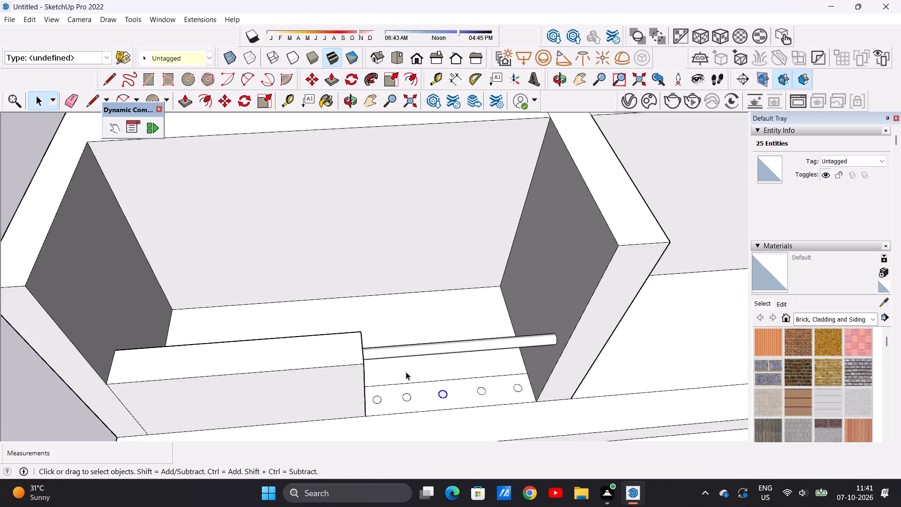
scroll(406, 372, "down", 14)
left_click(289, 351)
Push/Pull the circle nearest the partition wall up about 10' 2 7/8" into the handrail to form a baluster.
scroll(438, 345, "up", 10)
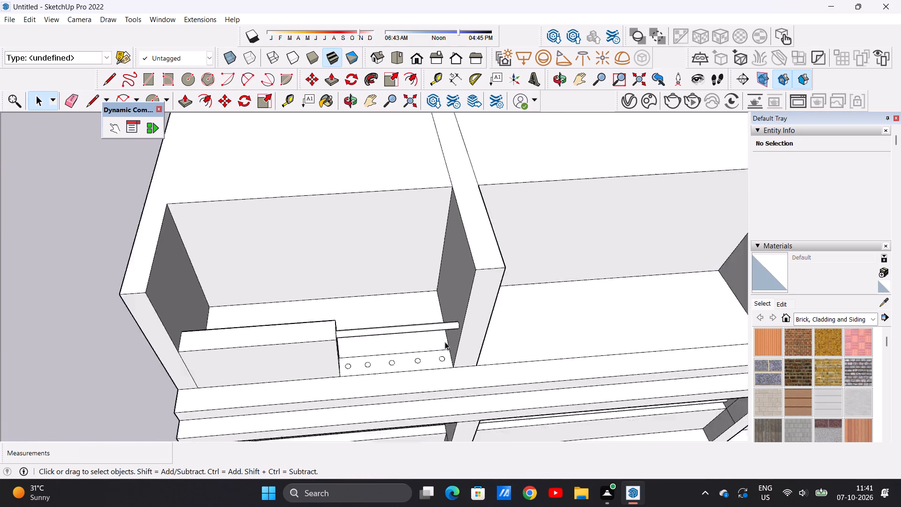
scroll(445, 342, "up", 15)
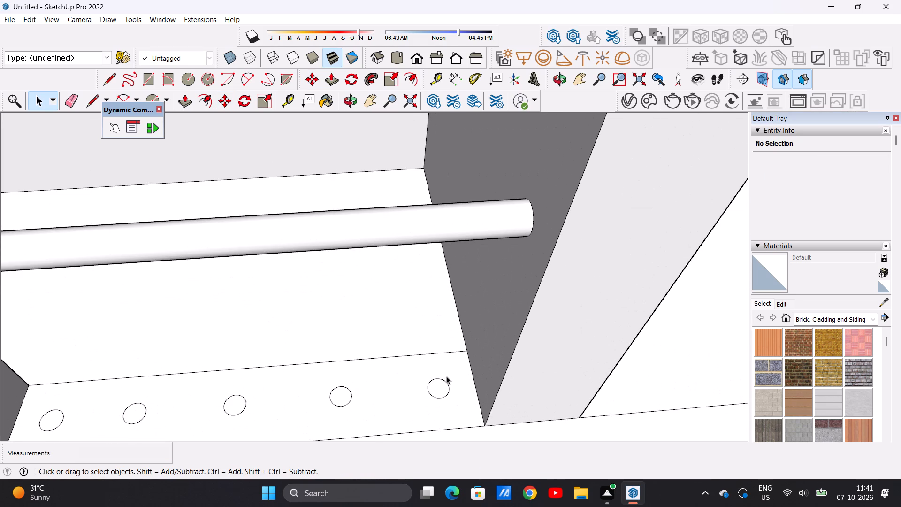
key("p")
left_click(439, 384)
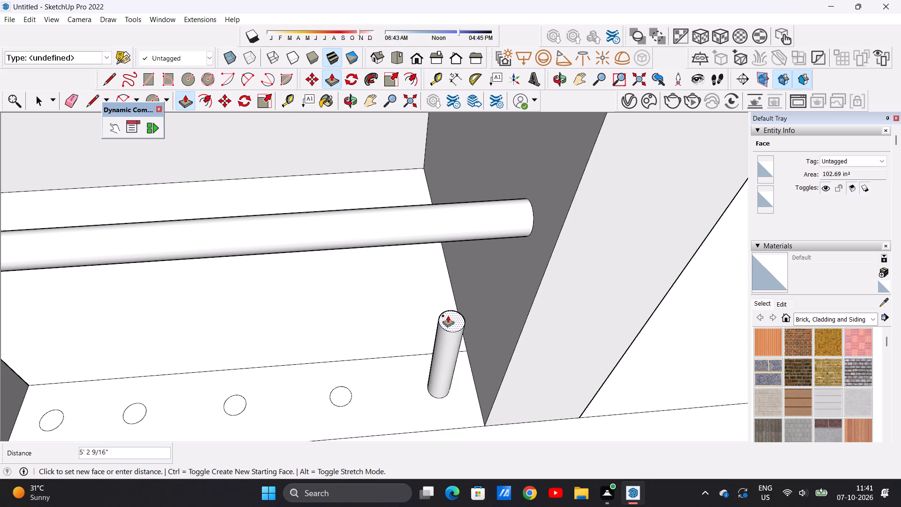
scroll(448, 315, "down", 7)
scroll(458, 271, "up", 10)
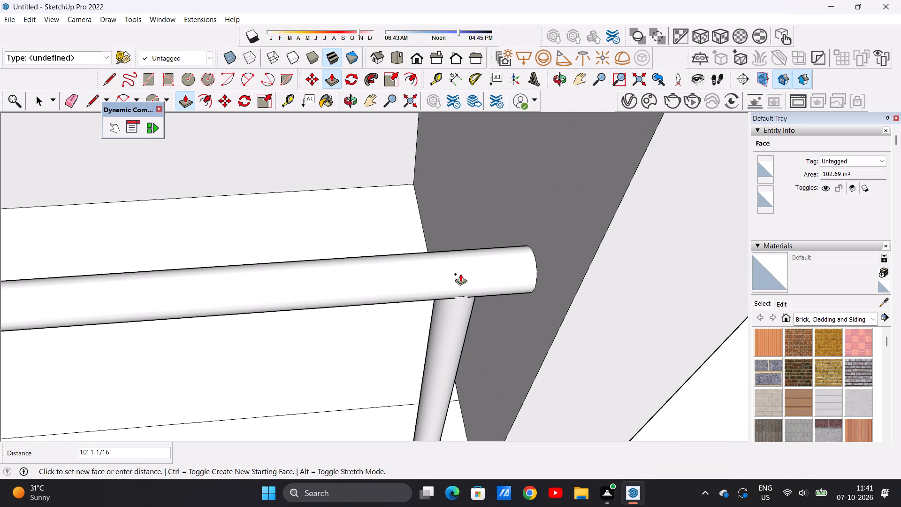
left_click(458, 269)
Push/Pull the second circle from the partition wall up about 10' 2 3/16" into the handrail to form another baluster.
scroll(468, 310, "down", 4)
middle_click_drag(462, 332, 461, 286)
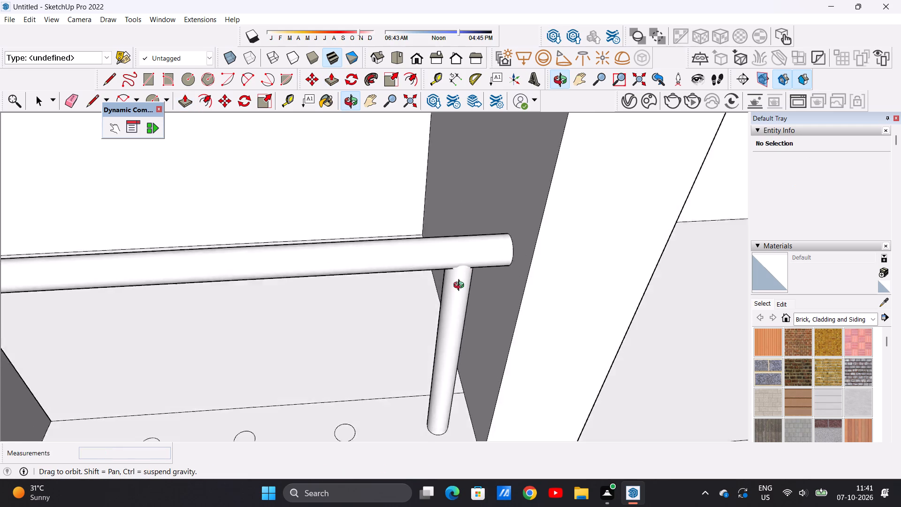
middle_click_drag(461, 286, 459, 254)
scroll(452, 260, "down", 12)
scroll(426, 336, "down", 1)
scroll(426, 336, "up", 13)
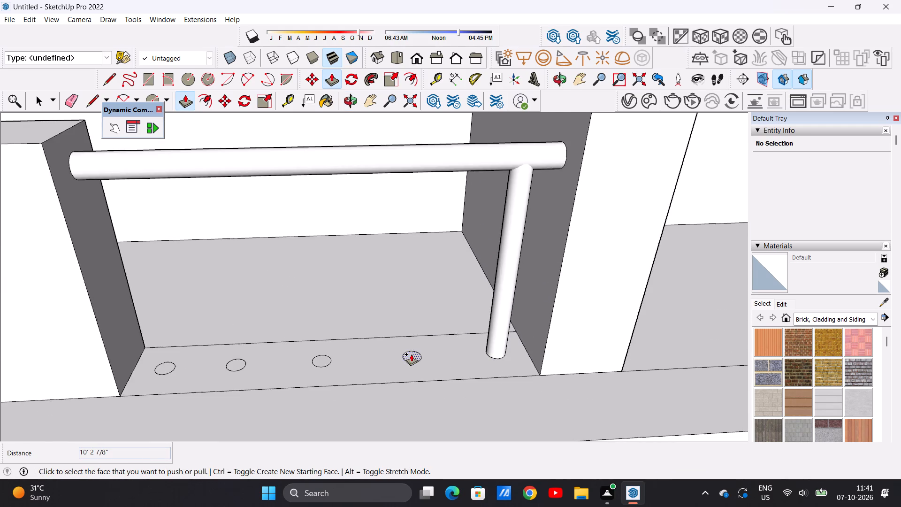
scroll(411, 354, "up", 11)
left_click(409, 355)
scroll(411, 308, "down", 14)
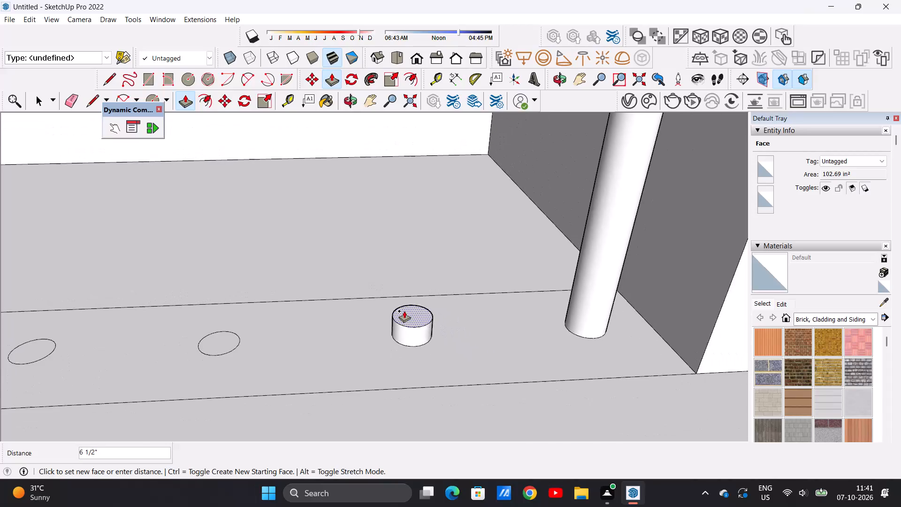
scroll(404, 311, "down", 16)
scroll(416, 244, "up", 7)
scroll(400, 253, "down", 1)
scroll(400, 253, "up", 4)
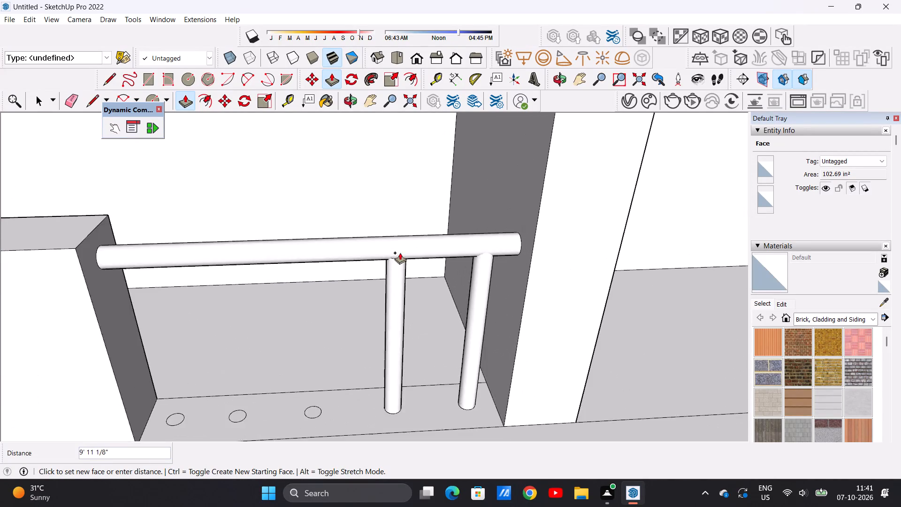
scroll(400, 253, "up", 7)
left_click(397, 239)
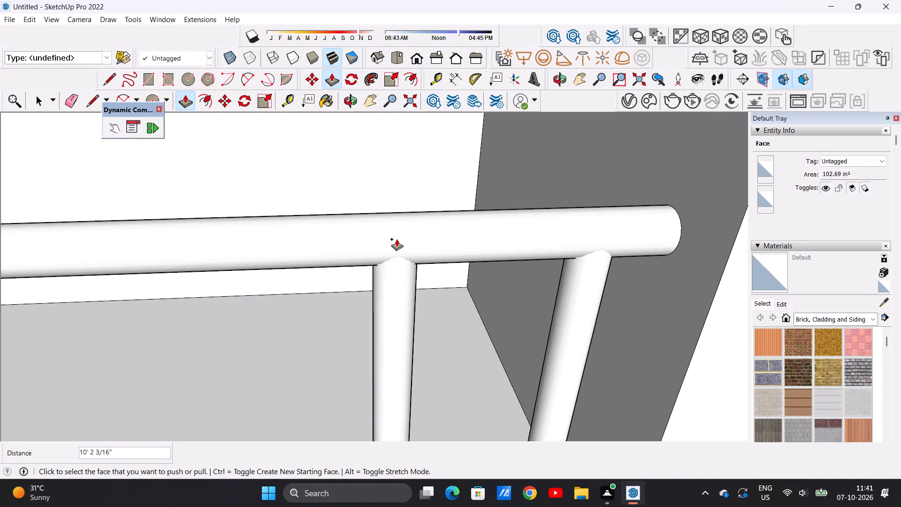
Push/Pull the third circle from the partition wall up about 10' 2 1/16" into the handrail to form a baluster.
scroll(403, 271, "down", 16)
scroll(392, 339, "up", 17)
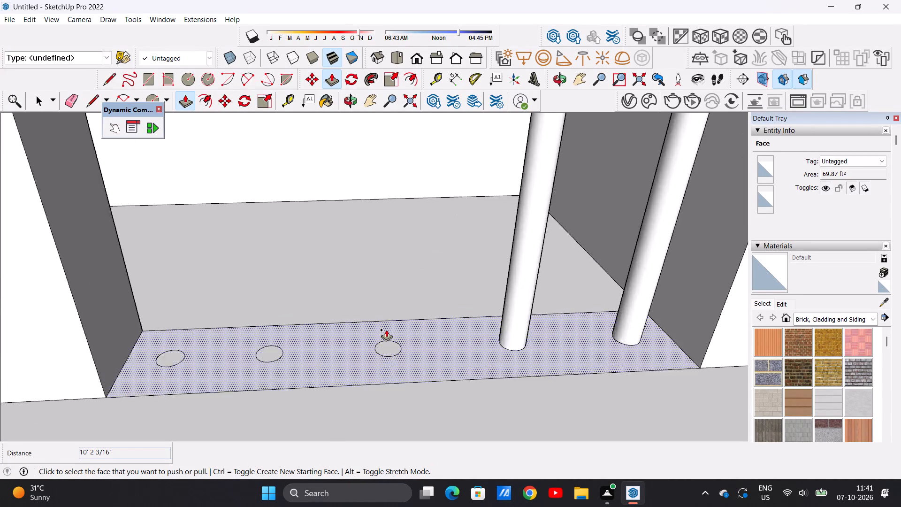
scroll(386, 330, "up", 8)
left_click(388, 363)
scroll(382, 299, "down", 15)
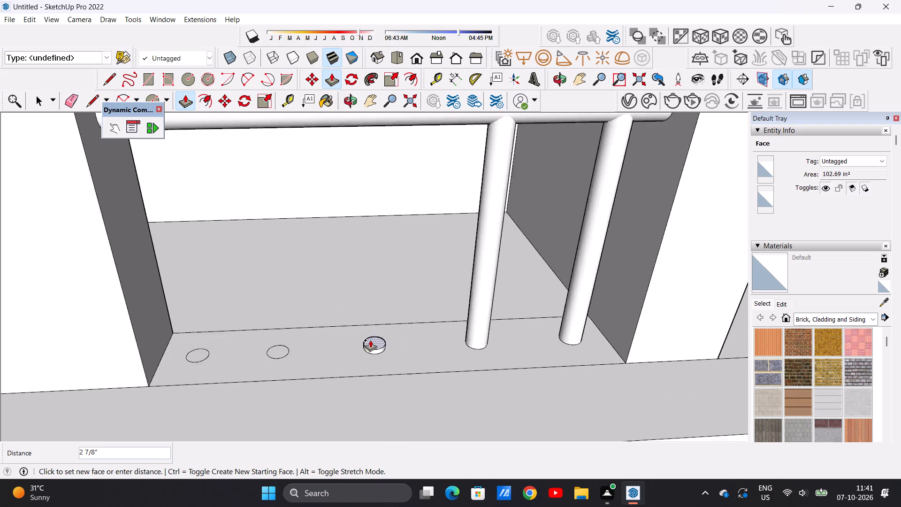
scroll(370, 340, "down", 9)
scroll(372, 251, "up", 18)
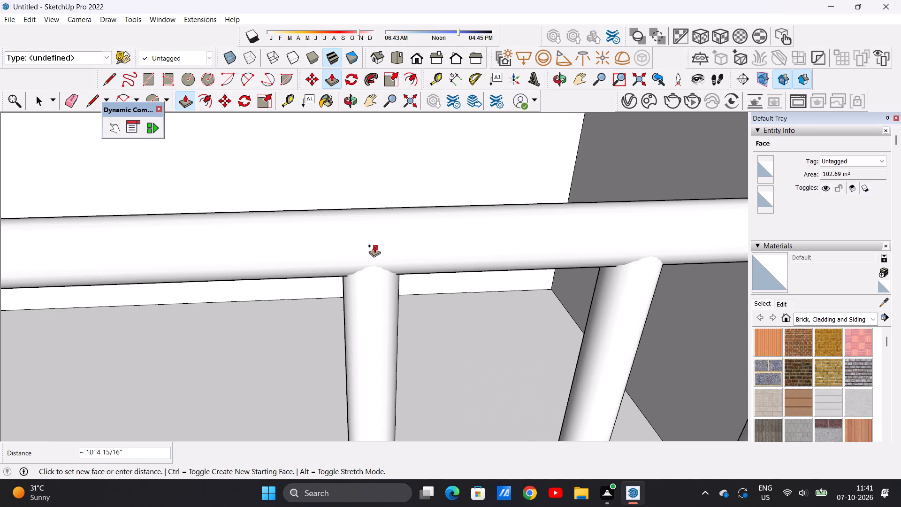
left_click(373, 244)
scroll(373, 246, "down", 7)
scroll(375, 260, "up", 1)
scroll(376, 266, "down", 18)
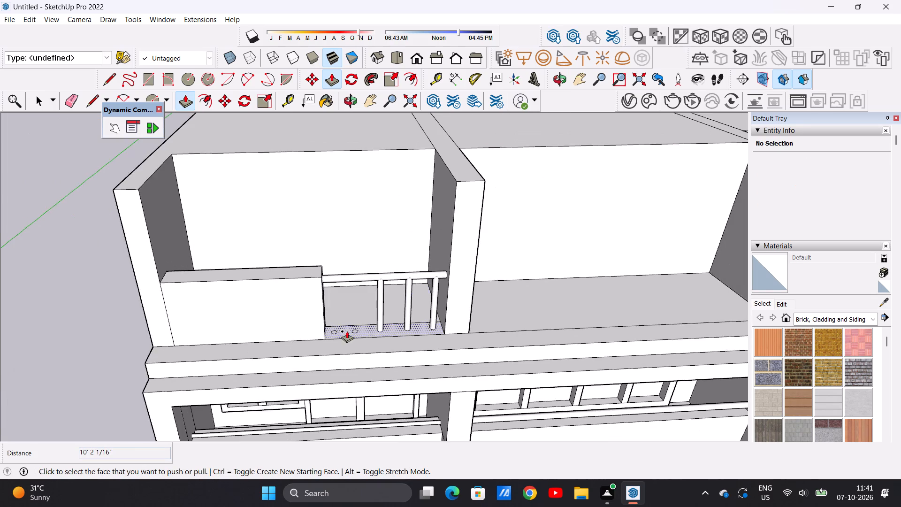
Push/Pull the fourth circle from the partition wall up about 10' 1 1/8" into the handrail to form another baluster.
scroll(347, 331, "up", 15)
scroll(362, 329, "up", 13)
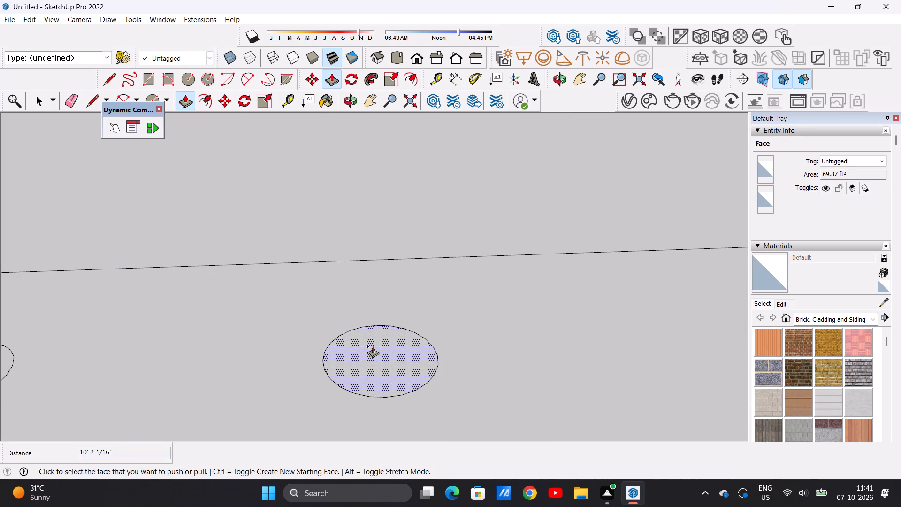
left_click(373, 346)
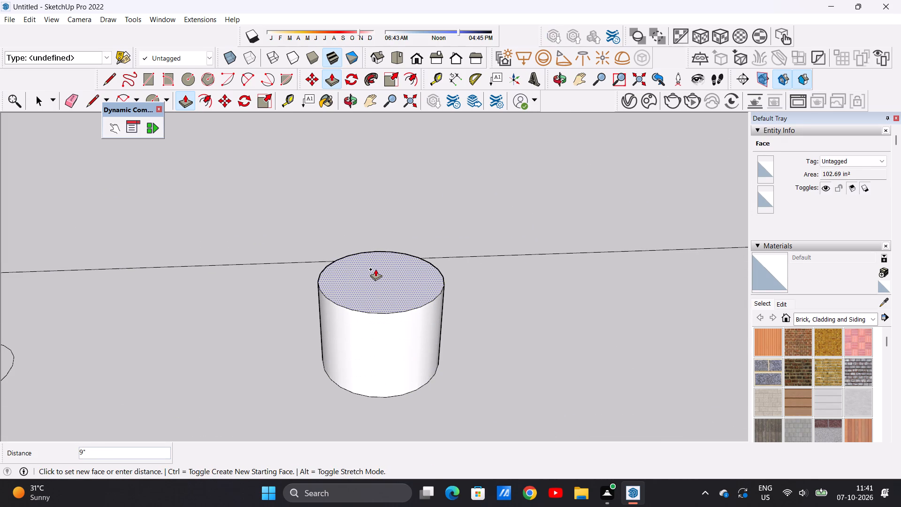
scroll(361, 238, "down", 20)
scroll(361, 238, "down", 15)
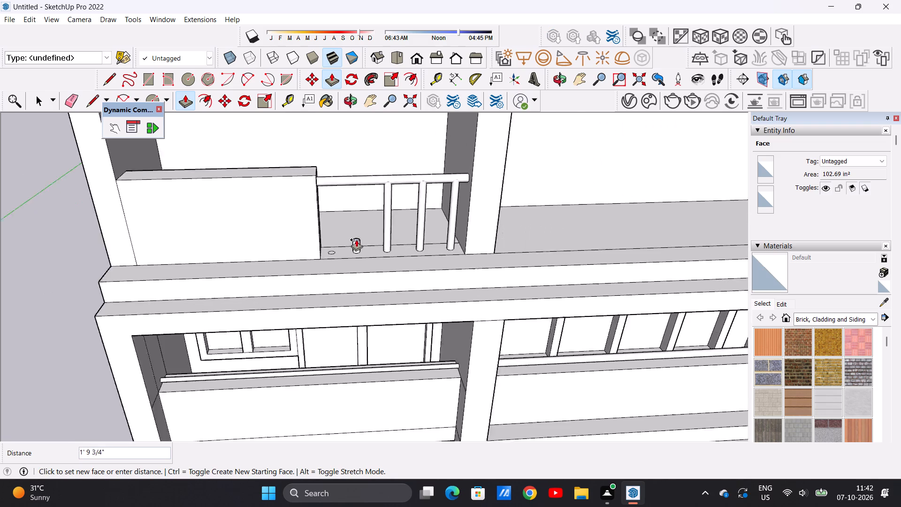
scroll(360, 183, "up", 19)
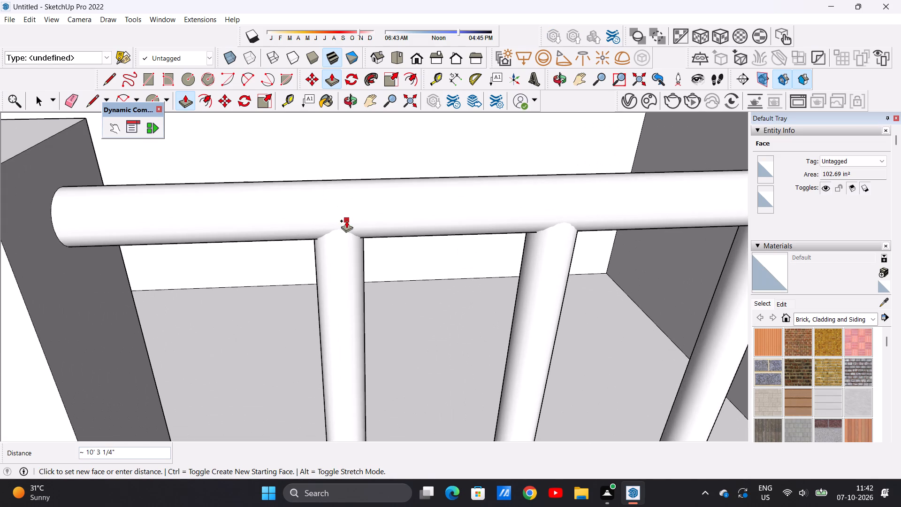
left_click(338, 215)
scroll(339, 232, "down", 13)
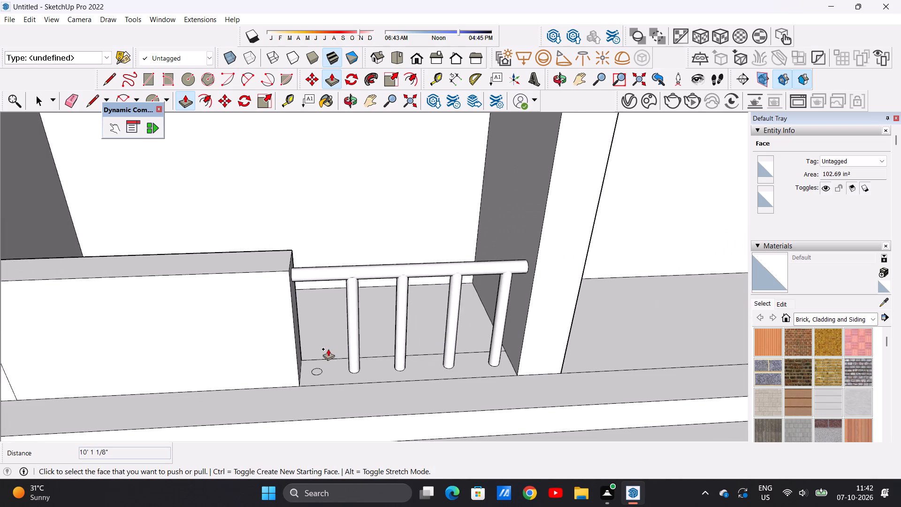
Push/Pull the last circle, beside the parapet, up about 10' 2 5/8" into the handrail to form the fifth baluster.
scroll(315, 364, "up", 16)
left_click(317, 382)
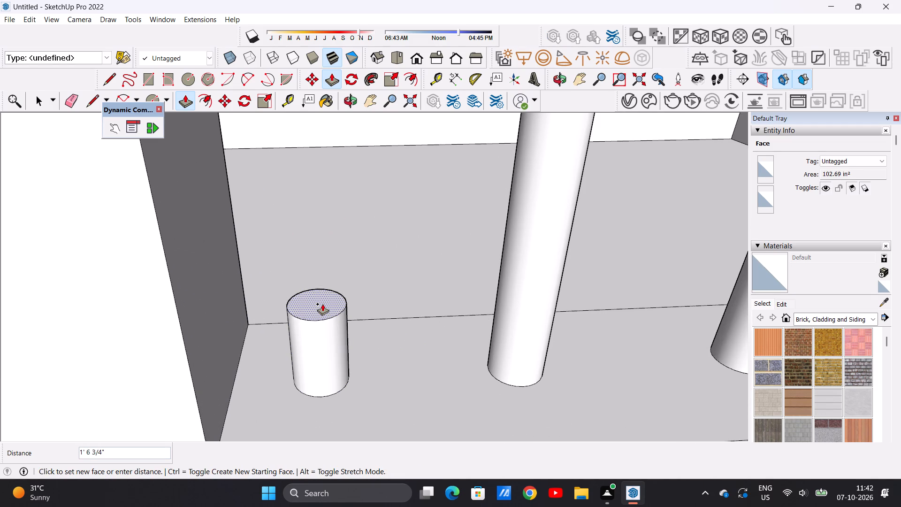
scroll(322, 304, "down", 20)
scroll(322, 304, "down", 3)
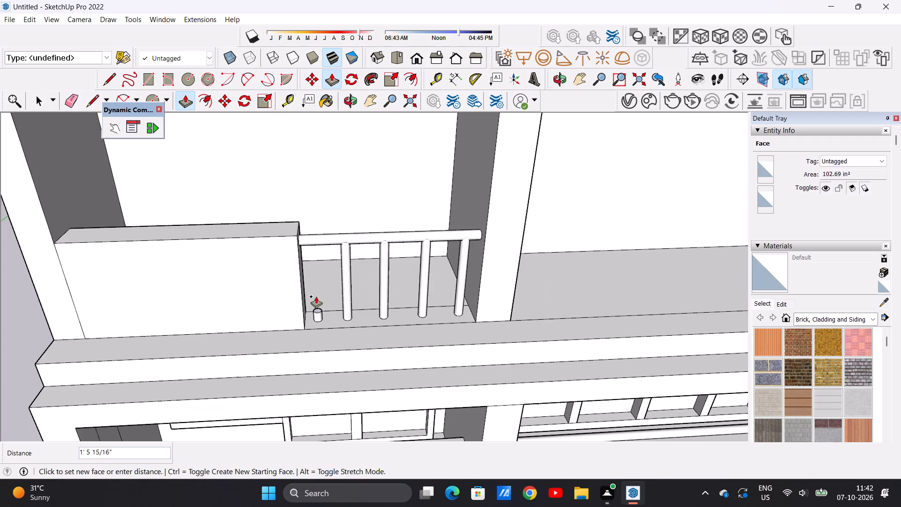
scroll(315, 237, "up", 18)
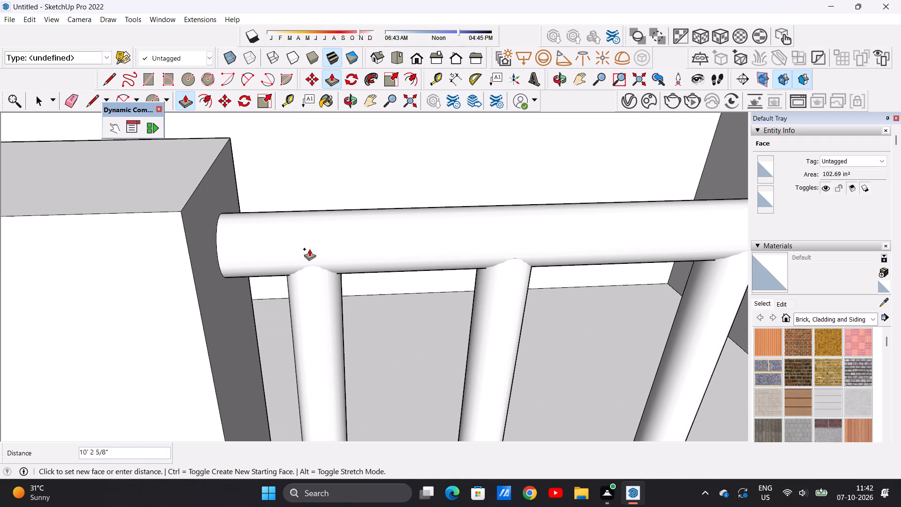
left_click(309, 249)
key("space")
scroll(338, 305, "down", 16)
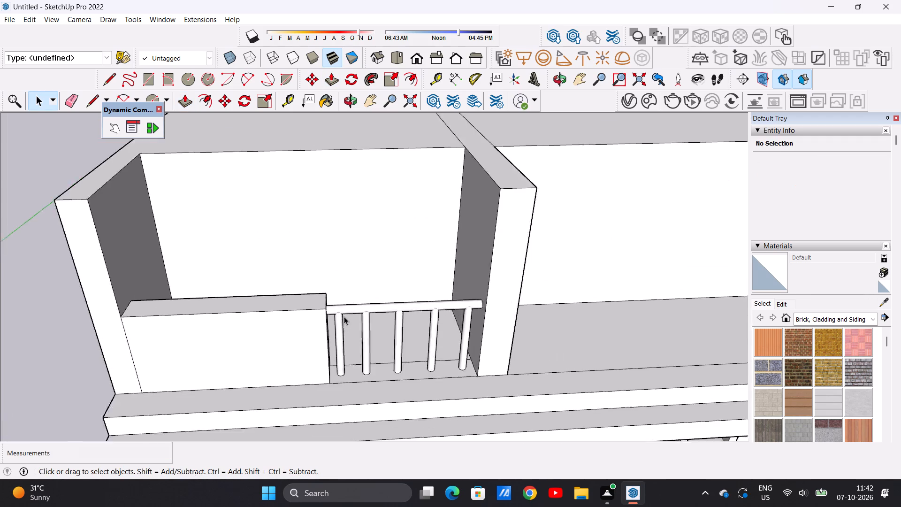
Examine the building's front, comparing the top storey's bays with the balconies and windows of the floors below.
scroll(344, 316, "down", 8)
middle_click_drag(390, 335, 382, 268)
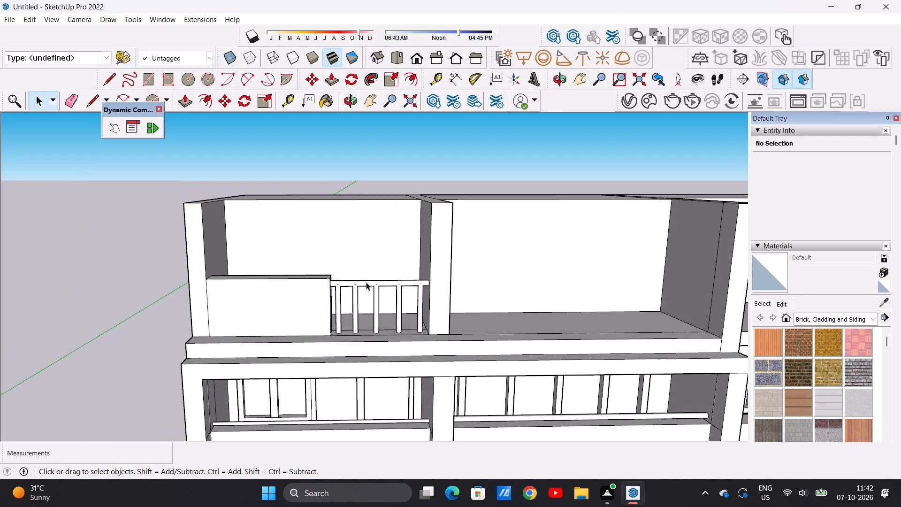
scroll(295, 309, "down", 13)
scroll(395, 296, "up", 6)
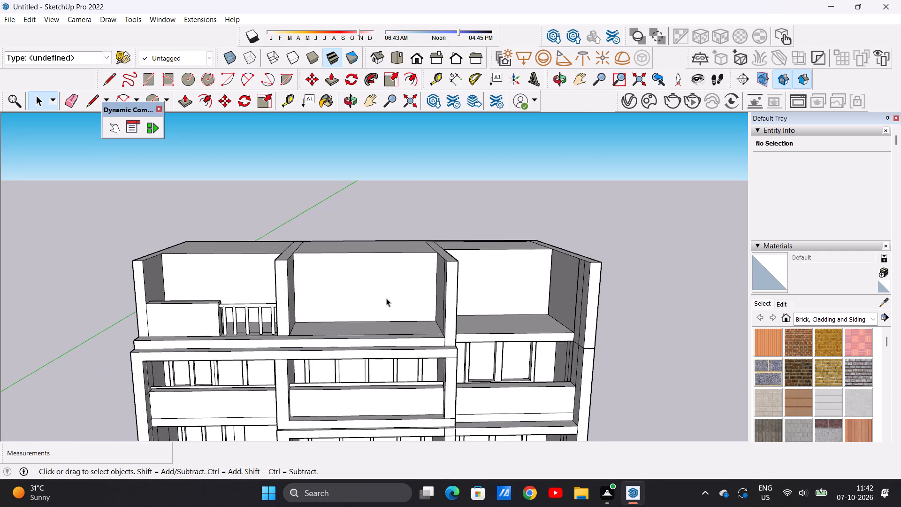
middle_click_drag(374, 309, 374, 285)
scroll(372, 287, "down", 16)
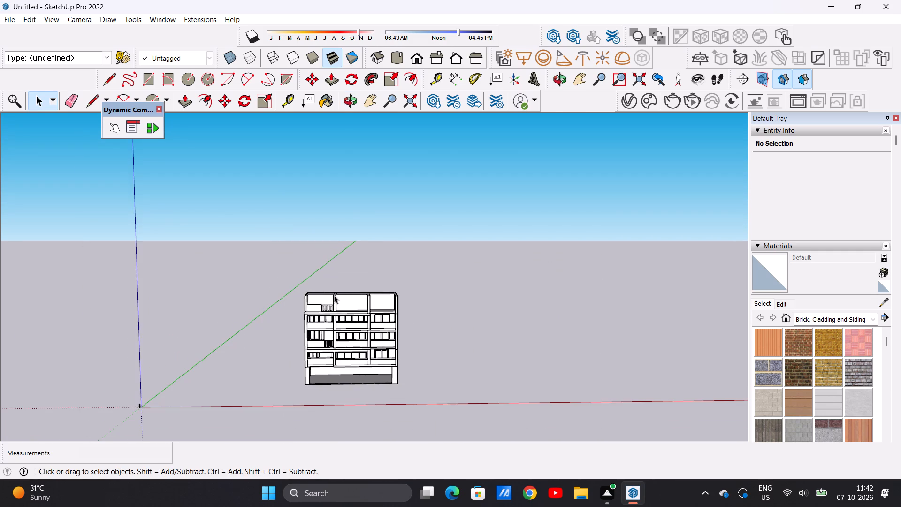
scroll(334, 296, "up", 11)
middle_click_drag(366, 317, 359, 307)
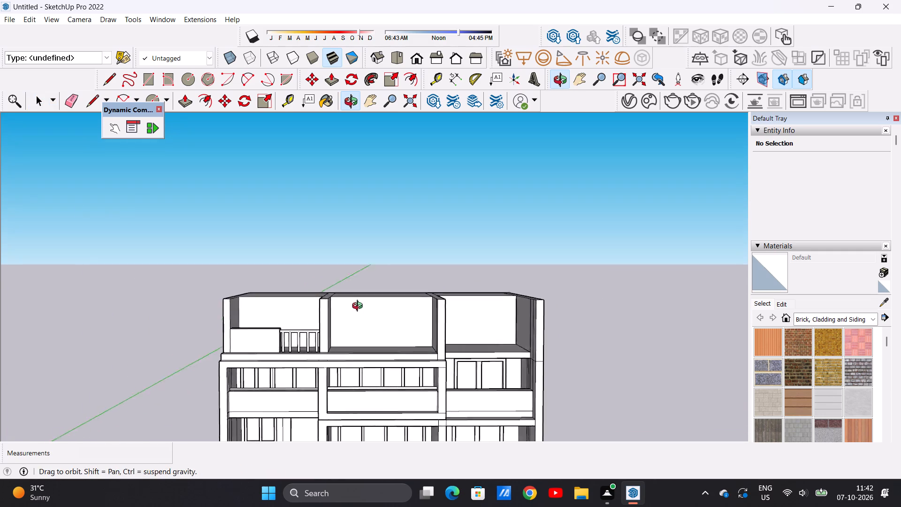
middle_click_drag(359, 307, 352, 302)
scroll(366, 309, "up", 6)
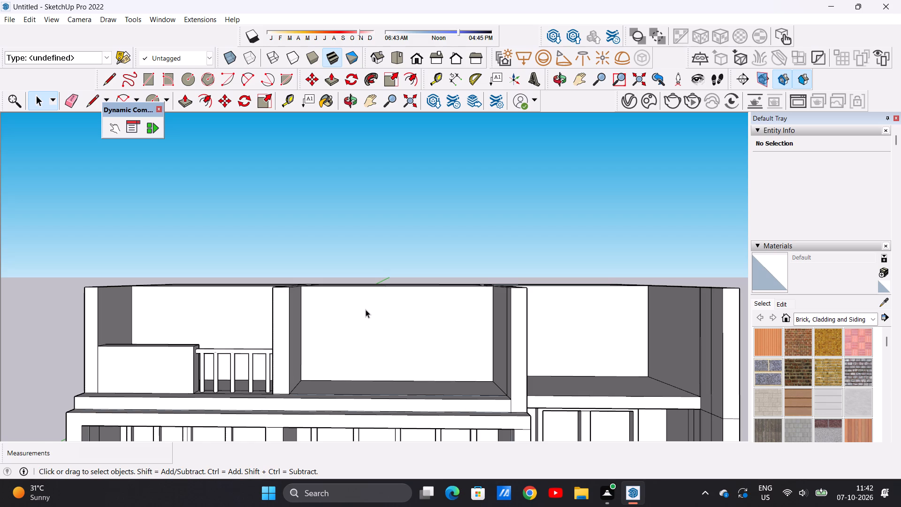
scroll(373, 256, "down", 1)
scroll(400, 325, "down", 11)
scroll(409, 352, "up", 7)
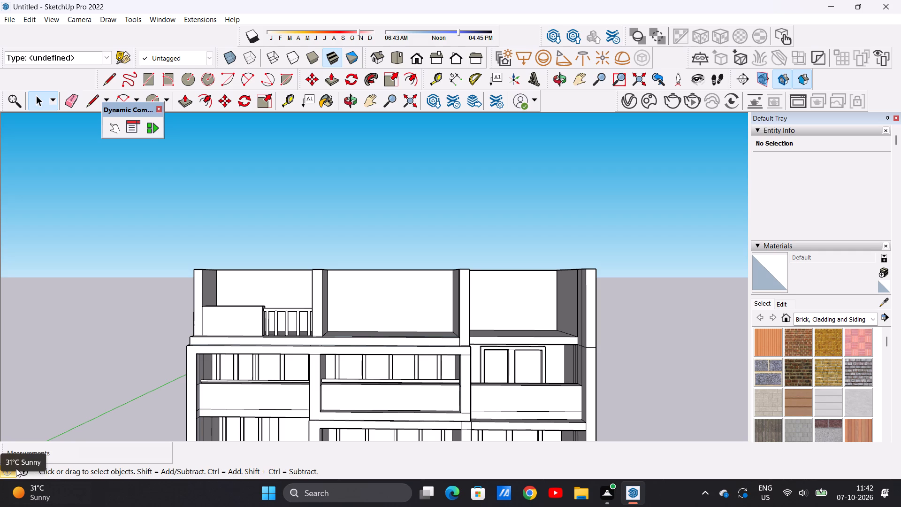
scroll(372, 309, "down", 4)
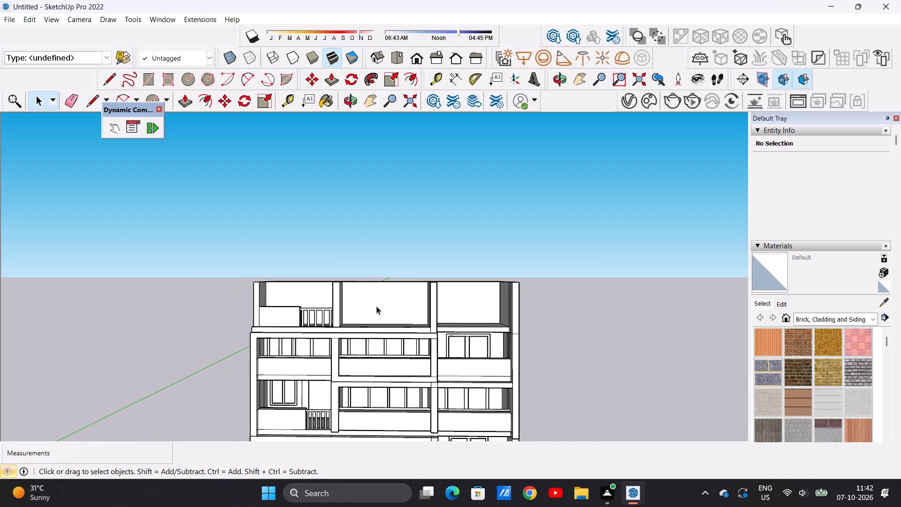
scroll(383, 304, "up", 7)
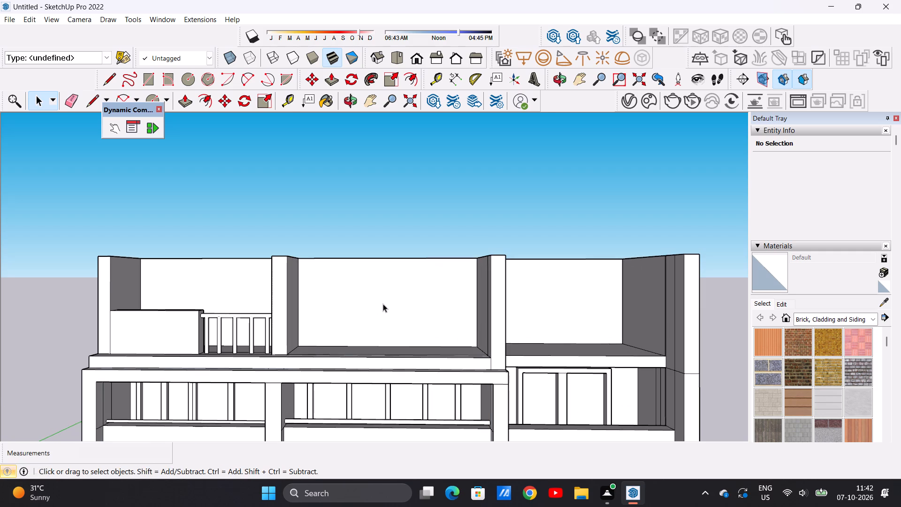
Push/Pull the back wall of the top storey's third bay, farthest from the handrail, forward about 13' 7".
middle_click_drag(400, 291, 405, 379)
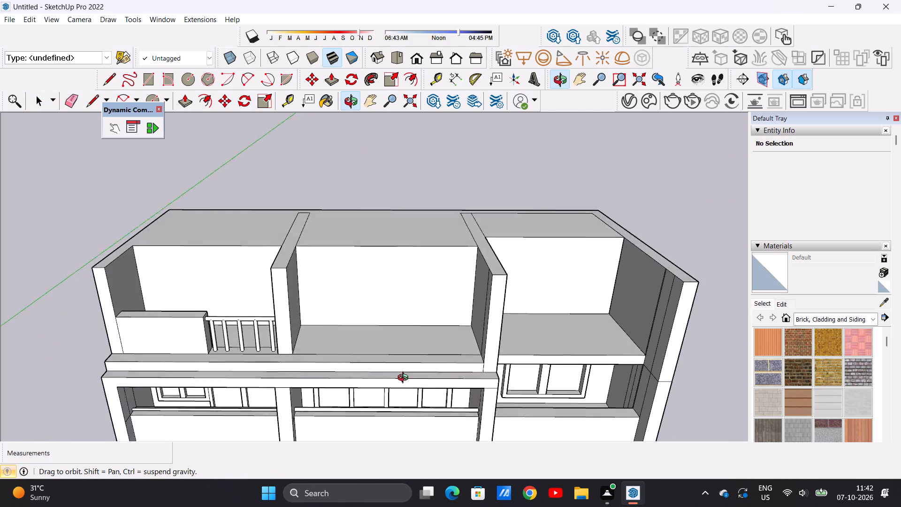
middle_click_drag(405, 379, 406, 408)
scroll(397, 319, "up", 2)
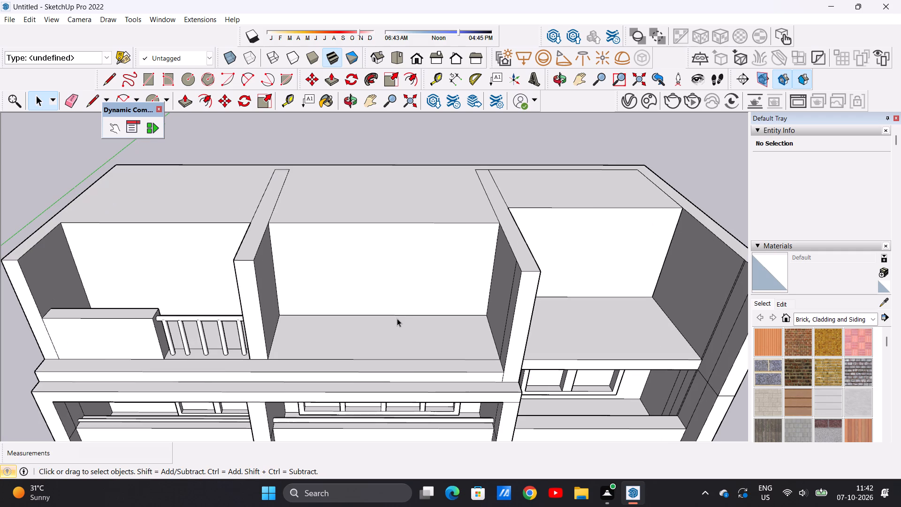
scroll(515, 213, "up", 10)
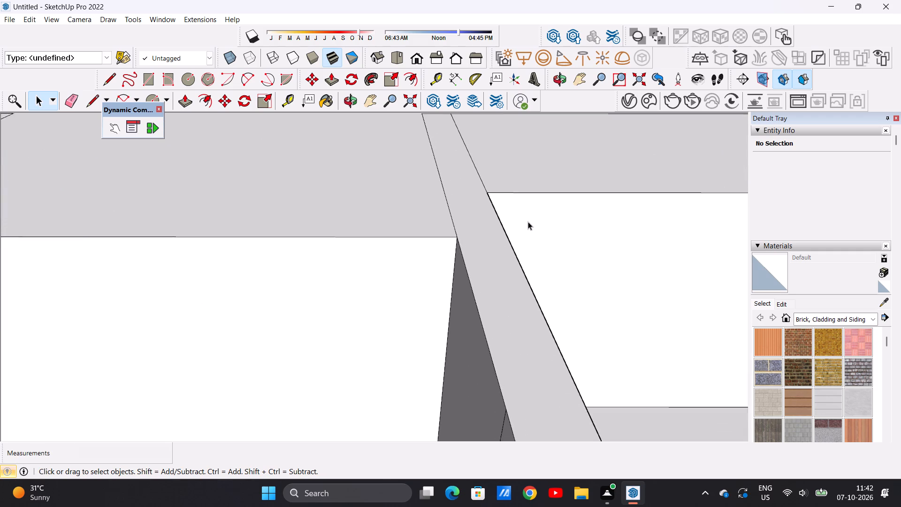
scroll(528, 222, "up", 1)
key("p")
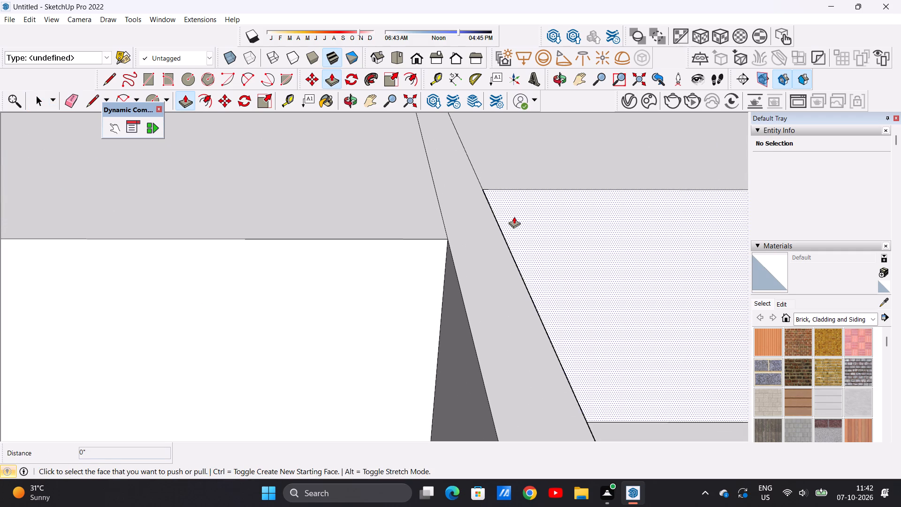
left_click(514, 216)
scroll(438, 208, "down", 11)
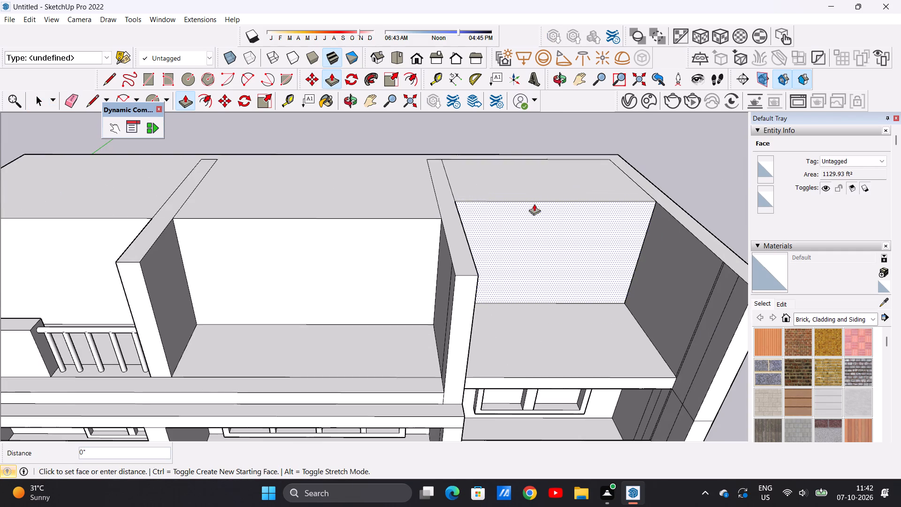
scroll(532, 207, "up", 6)
left_click(527, 215)
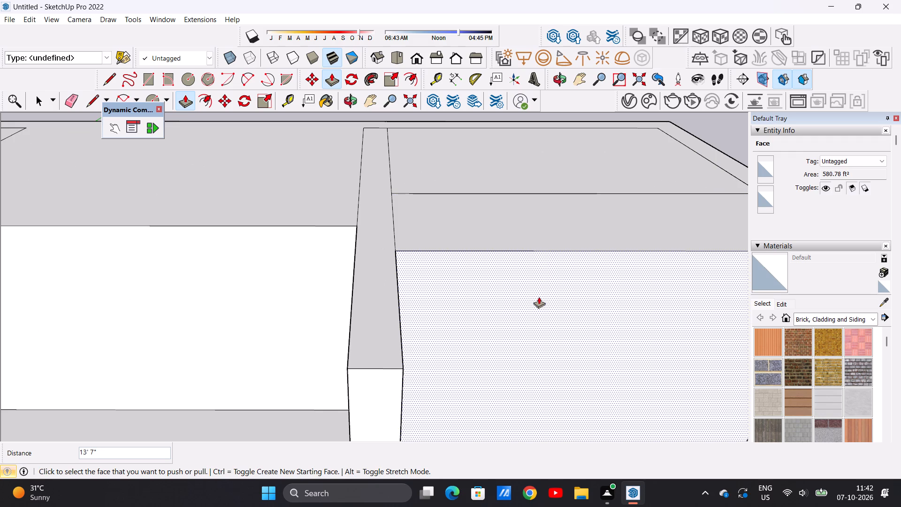
left_click(536, 302)
key("space")
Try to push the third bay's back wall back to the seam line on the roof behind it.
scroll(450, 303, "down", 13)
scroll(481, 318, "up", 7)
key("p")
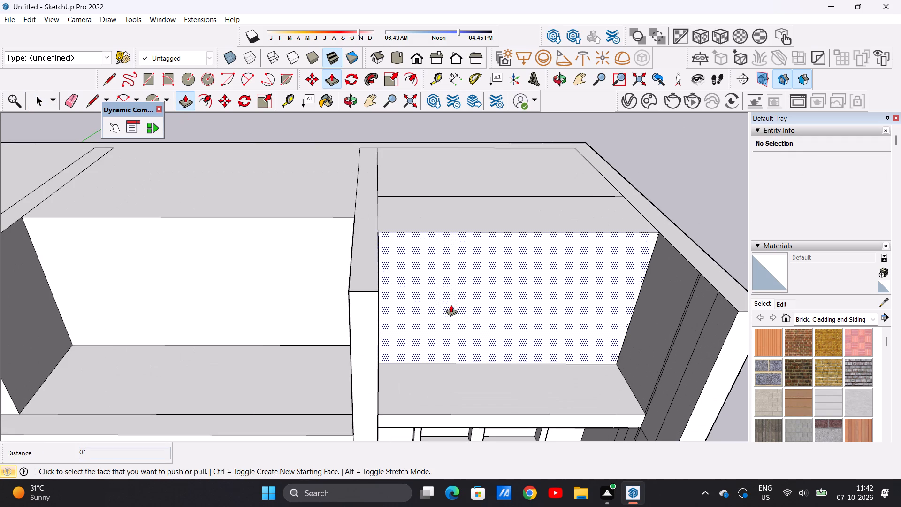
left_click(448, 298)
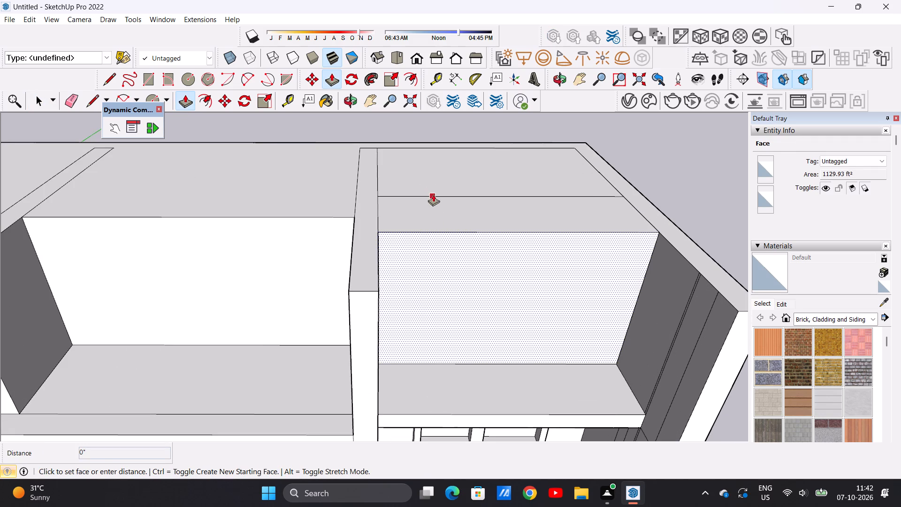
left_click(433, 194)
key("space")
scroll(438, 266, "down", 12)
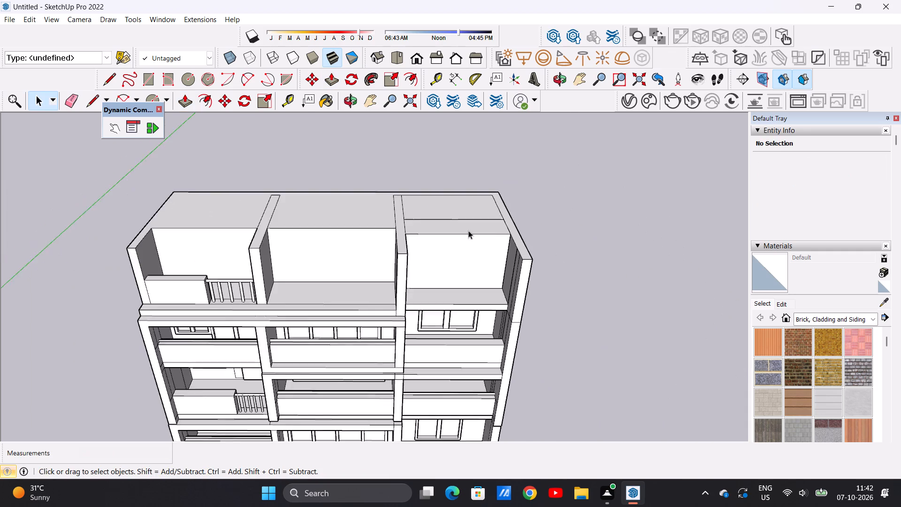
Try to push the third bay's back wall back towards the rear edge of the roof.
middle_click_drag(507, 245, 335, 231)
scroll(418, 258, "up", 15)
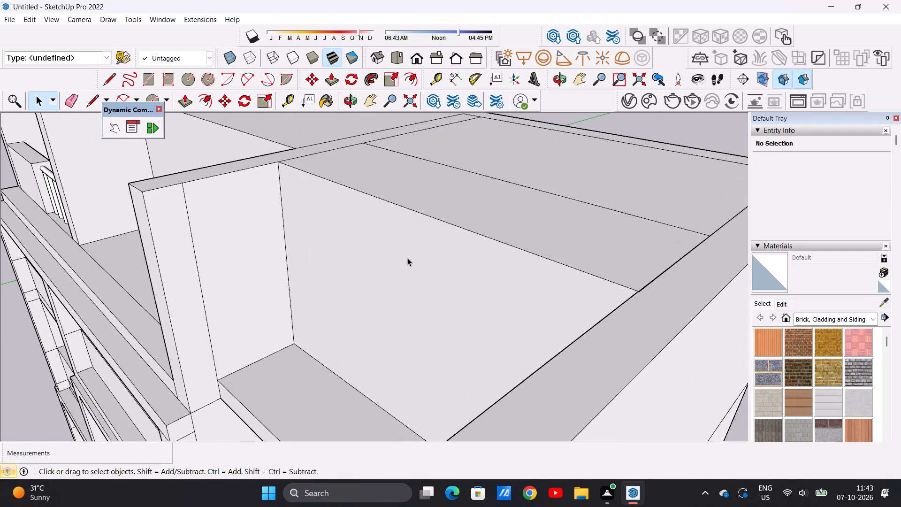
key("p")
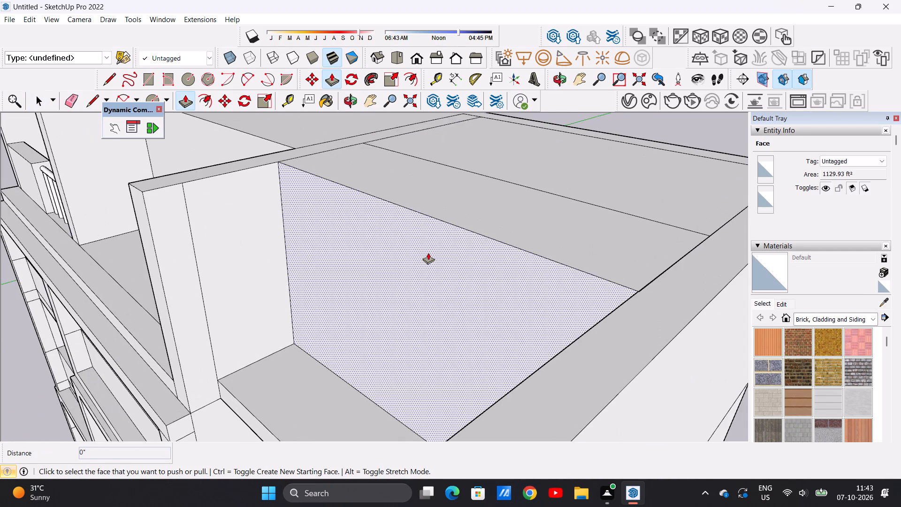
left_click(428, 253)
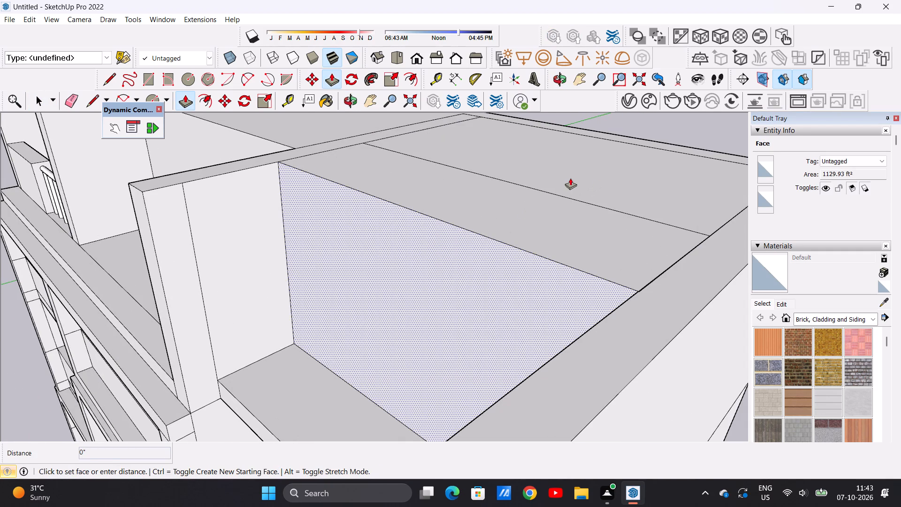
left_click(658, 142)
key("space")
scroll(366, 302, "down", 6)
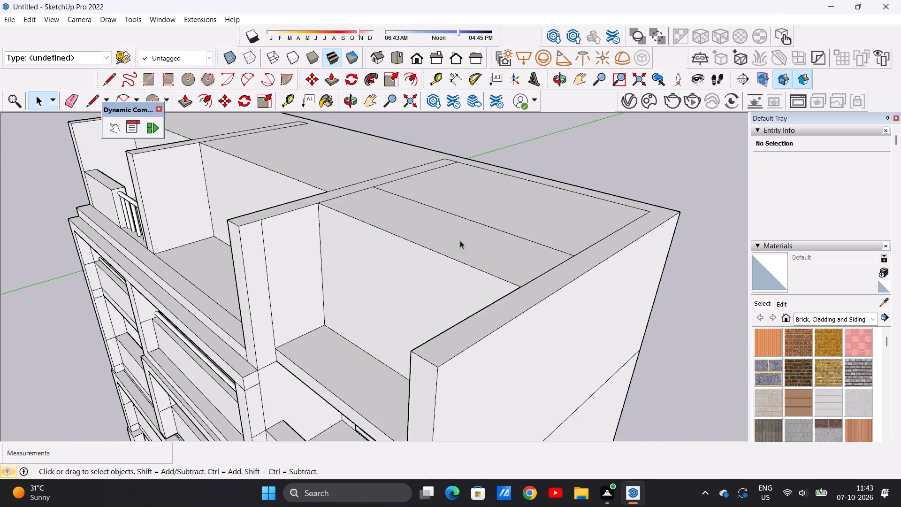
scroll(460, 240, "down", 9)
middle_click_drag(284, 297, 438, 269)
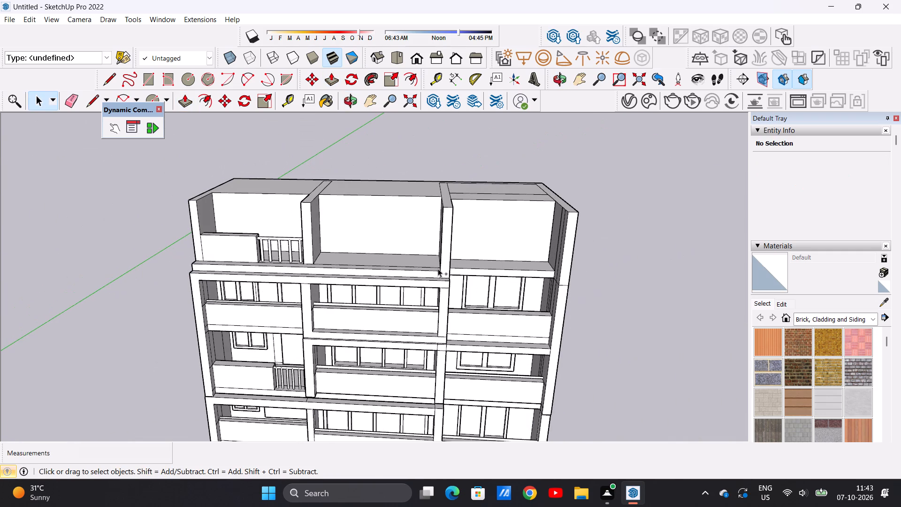
Undo the recent Push/Pull changes to the back wall of the top storey's third bay.
key("ctrl+z")
scroll(504, 206, "up", 4)
middle_click_drag(472, 228, 456, 292)
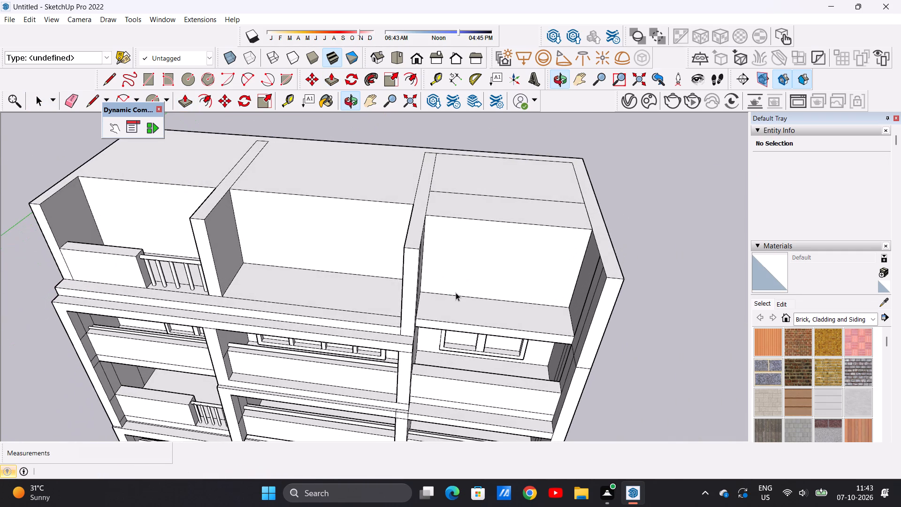
key("ctrl+z")
key("ctrl+z")
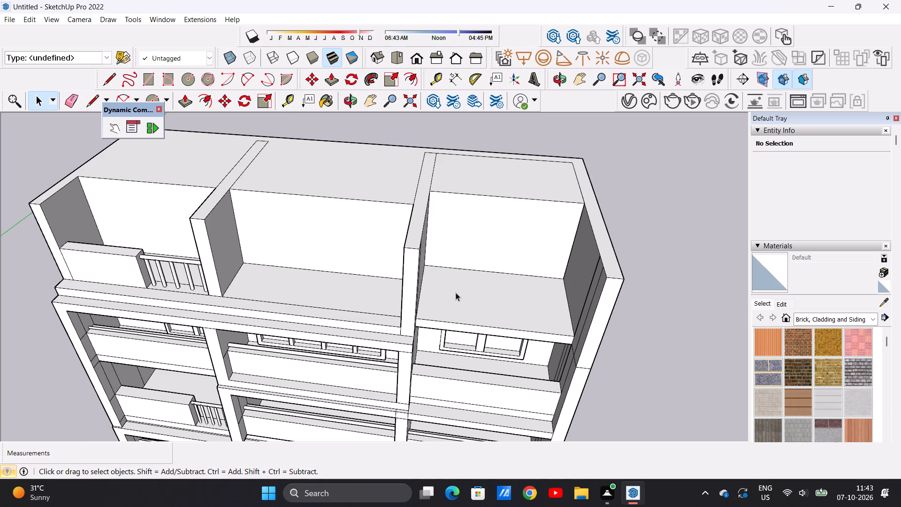
Examine the top storey's three bays from the front against the windows and balconies of the floors below.
key("space")
scroll(456, 246, "down", 7)
middle_click_drag(460, 256, 491, 152)
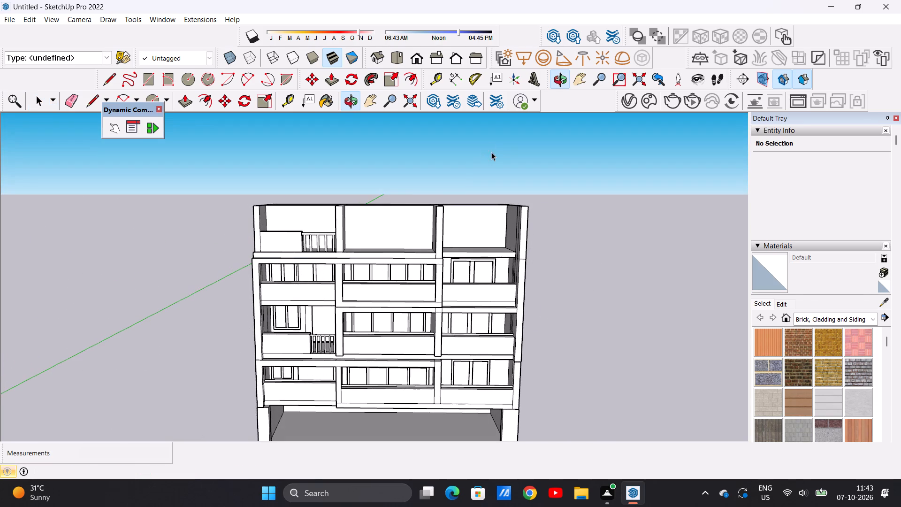
scroll(378, 222, "up", 7)
middle_click_drag(380, 231, 397, 203)
scroll(462, 223, "up", 4)
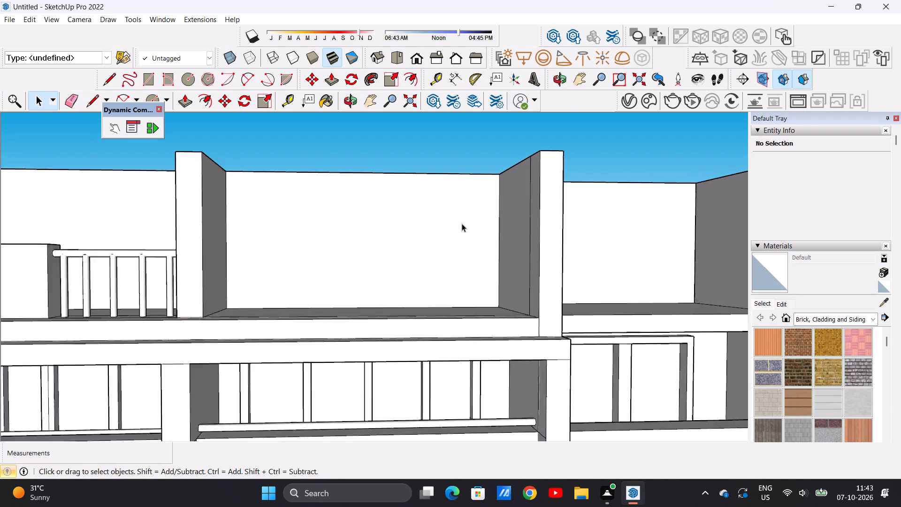
scroll(462, 223, "up", 1)
middle_click_drag(445, 230, 432, 271)
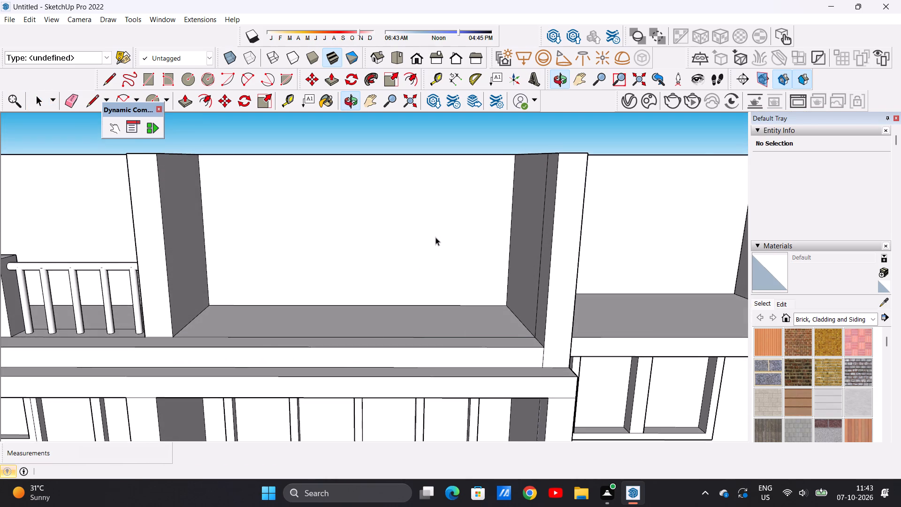
scroll(435, 236, "up", 1)
middle_click_drag(435, 254, 434, 228)
scroll(437, 204, "up", 2)
scroll(435, 212, "down", 8)
middle_click_drag(434, 224, 434, 244)
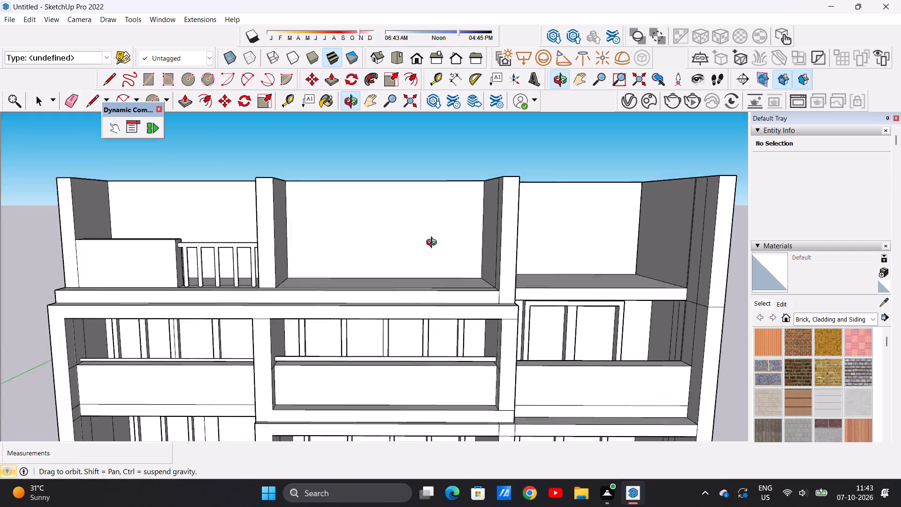
middle_click_drag(434, 244, 434, 338)
middle_click_drag(436, 327, 426, 222)
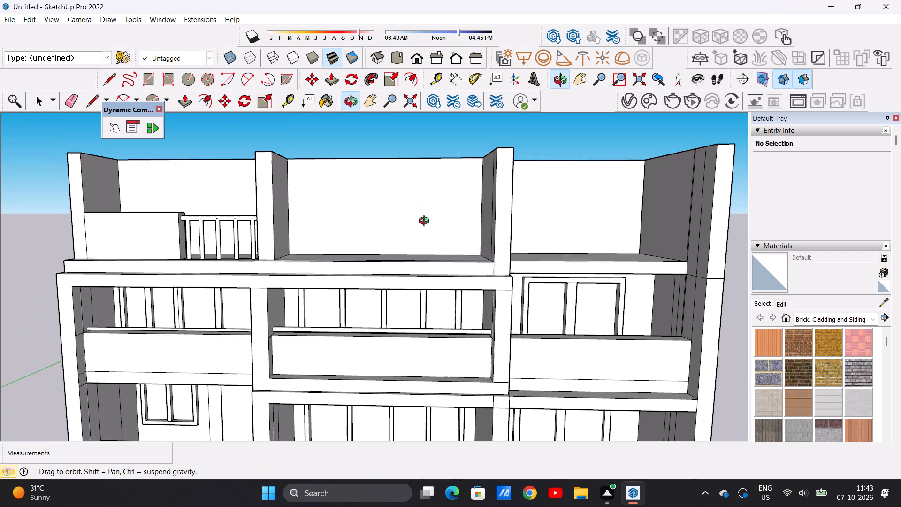
middle_click_drag(426, 222, 431, 221)
Draw a window rectangle about 46' 11" by 22' 9" on the back wall of the top storey's middle bay.
scroll(436, 172, "up", 7)
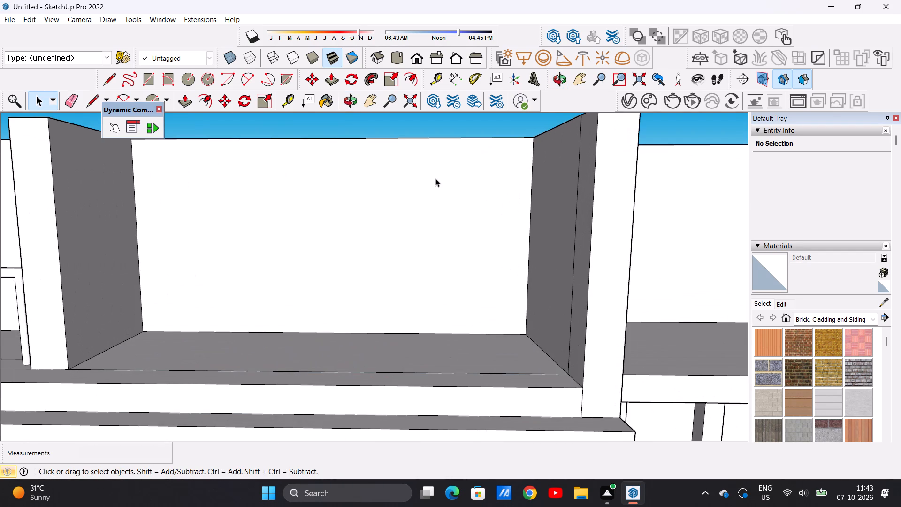
key("r")
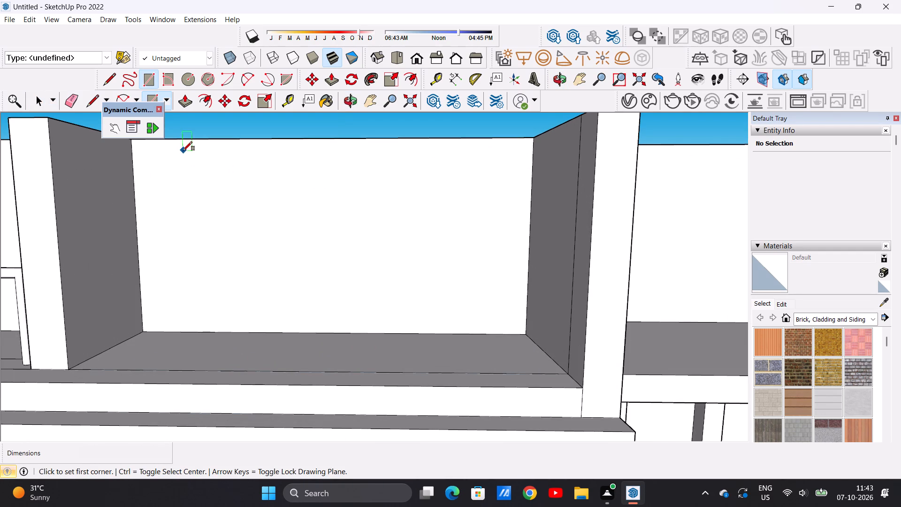
left_click(161, 155)
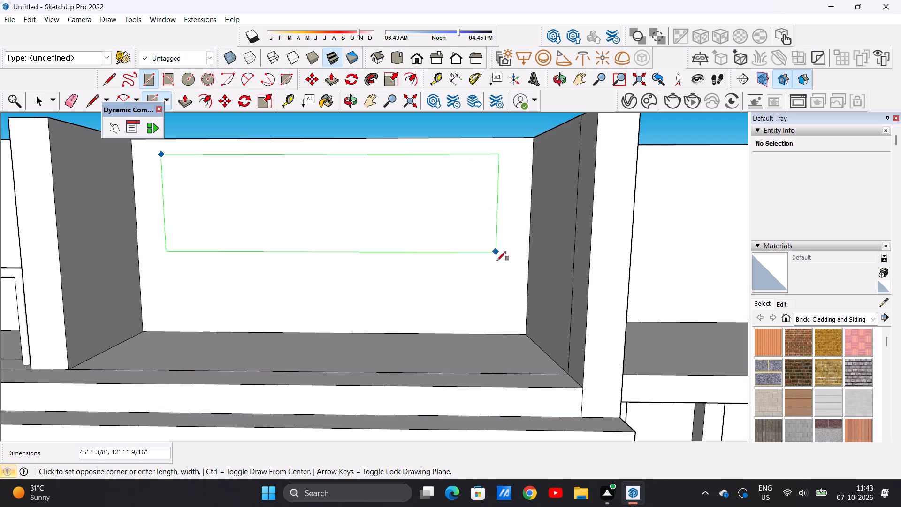
left_click(507, 323)
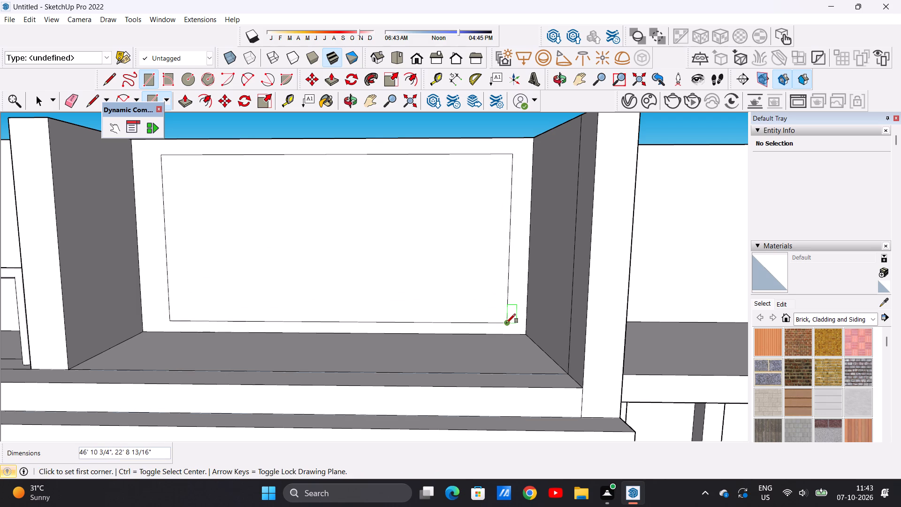
key("space")
Offset the window rectangle's outline inward about 1' 3" to form a frame border.
type("O")
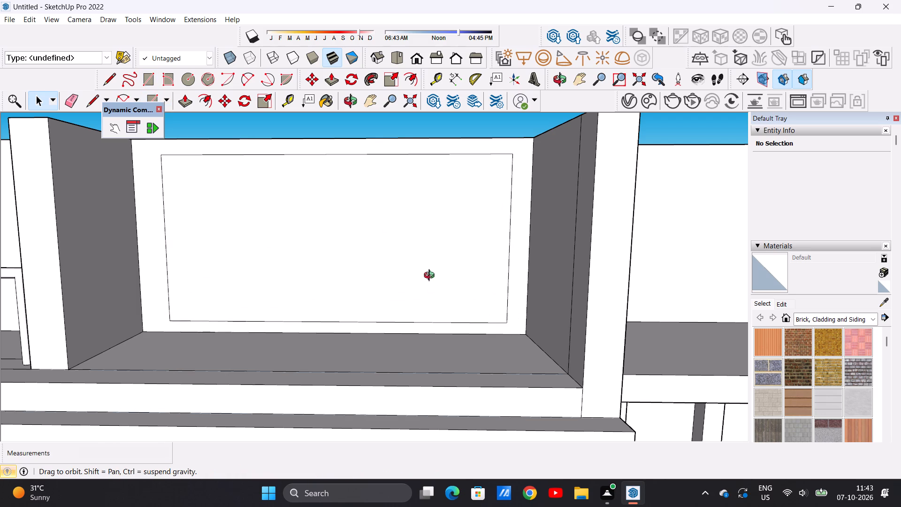
key("f")
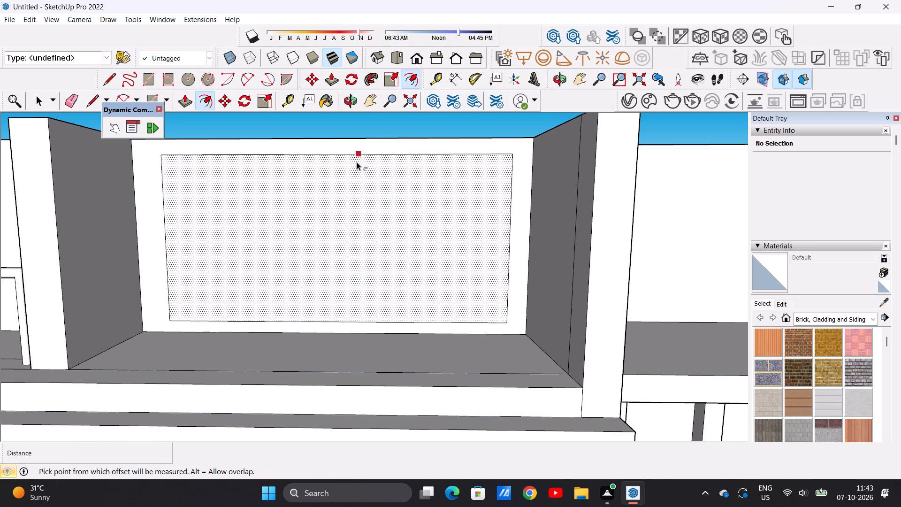
left_click(357, 162)
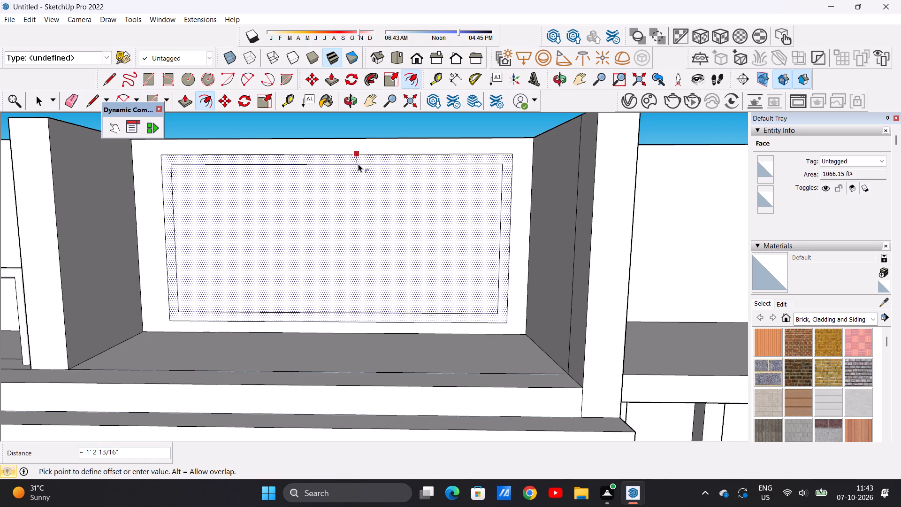
left_click(358, 164)
key("space")
key("space")
key("space")
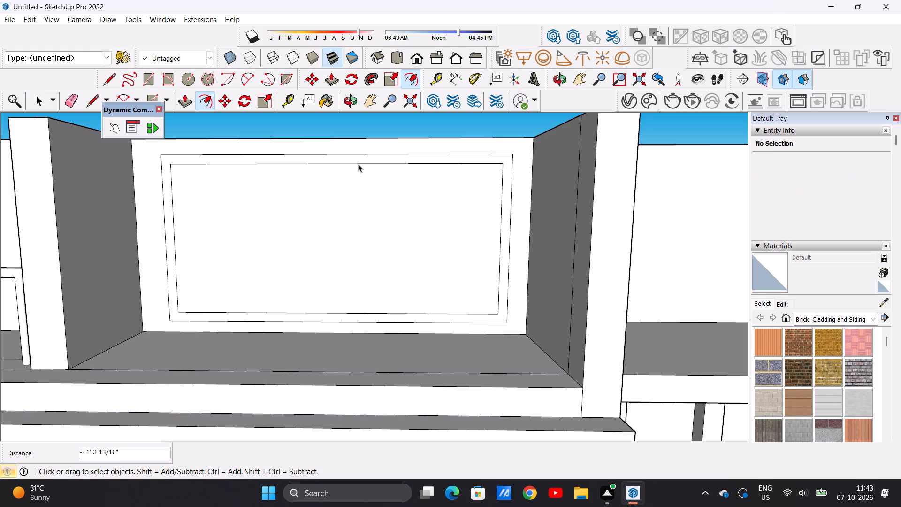
Draw two closely spaced vertical lines about 20' 3" long inside the frame, forming a mullion strip nearer the handrail bay.
type("L")
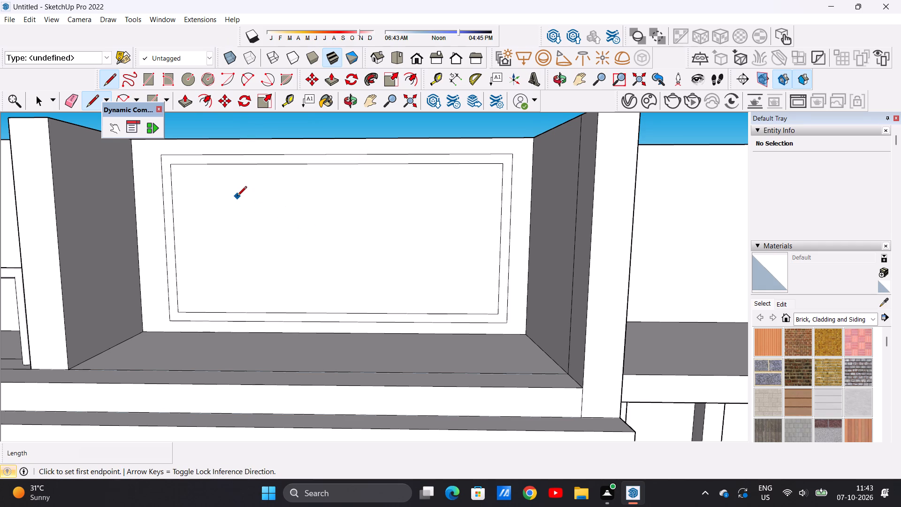
scroll(229, 163, "up", 5)
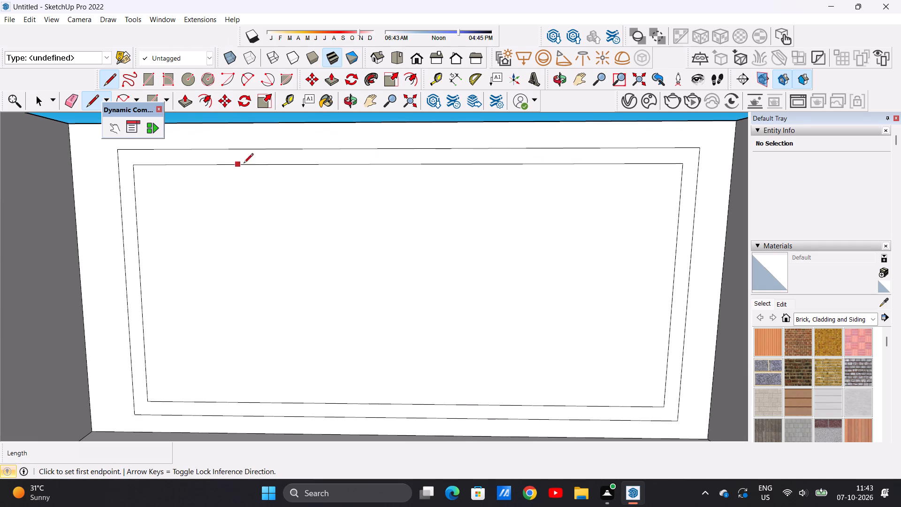
scroll(258, 172, "down", 10)
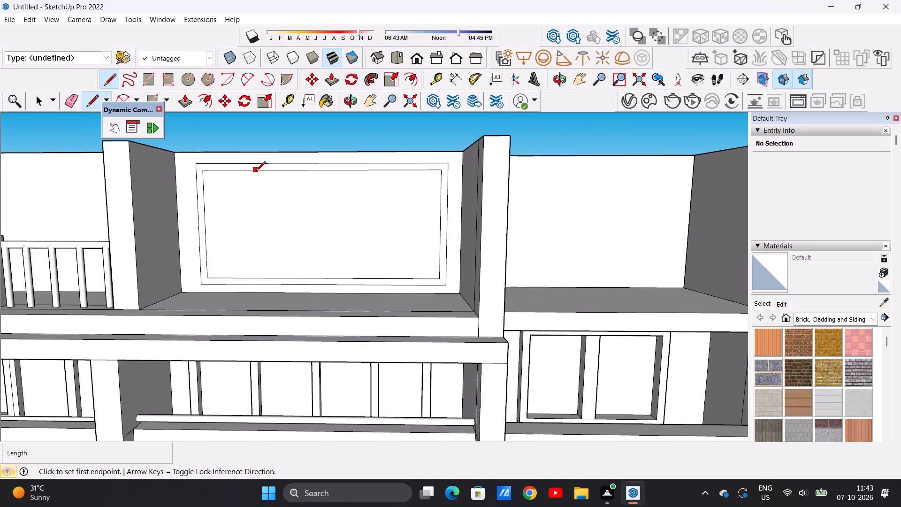
left_click(256, 172)
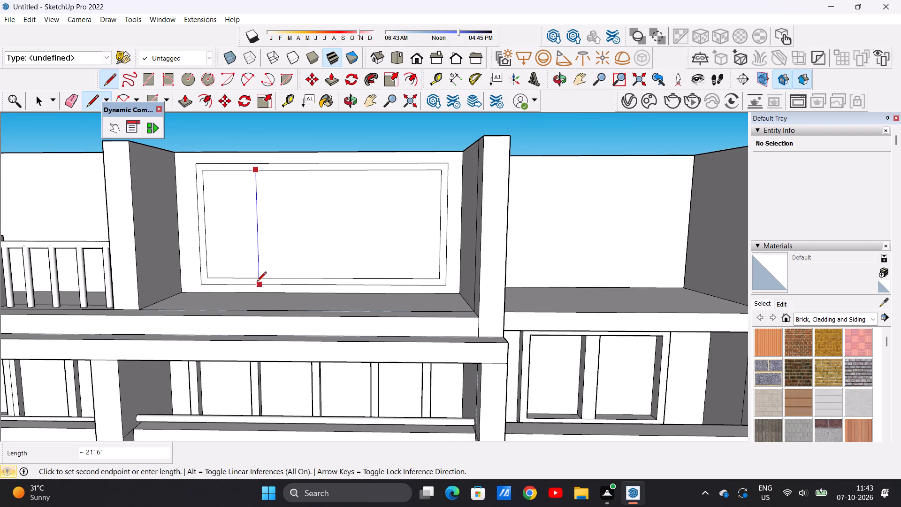
left_click(260, 280)
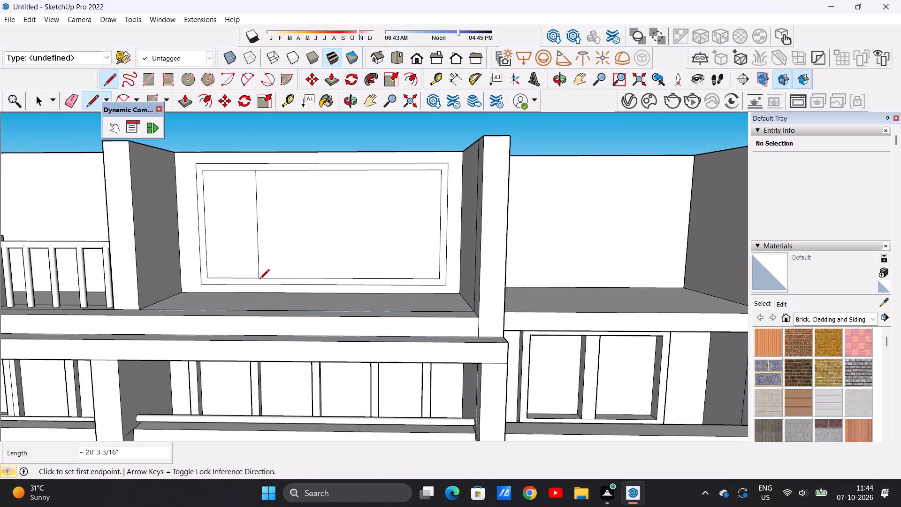
scroll(260, 280, "down", 2)
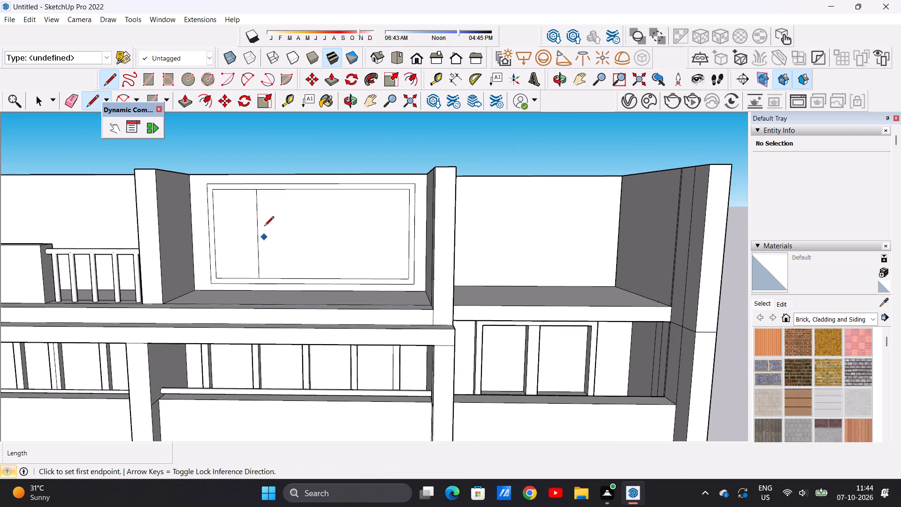
scroll(261, 188, "up", 6)
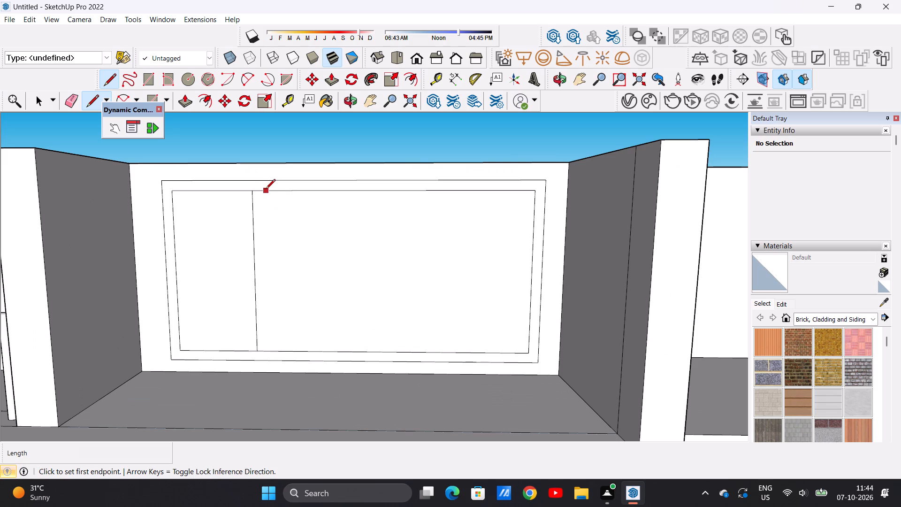
left_click(264, 190)
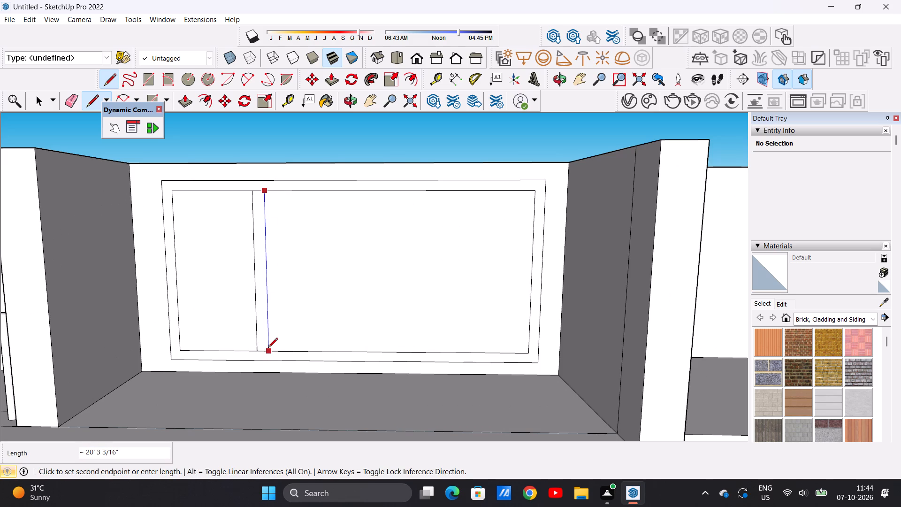
left_click(268, 348)
key("space")
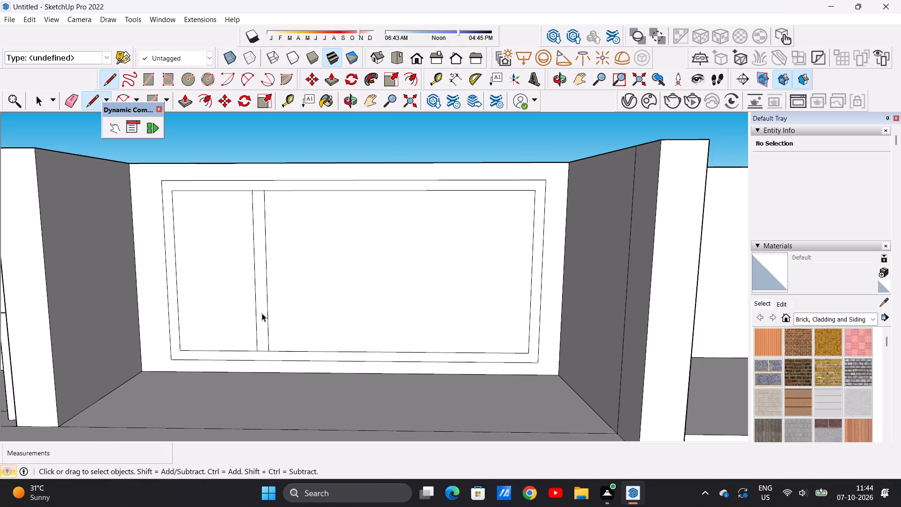
Copy the mullion strip across the window twice, about 11' 11" along and a further 10' 6", dividing it into four panes.
double_click(262, 313)
key("m")
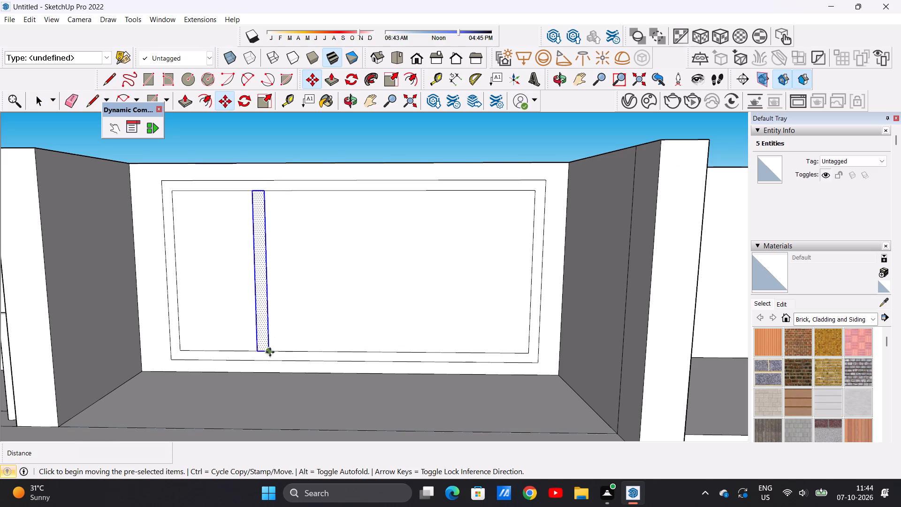
left_click(270, 352)
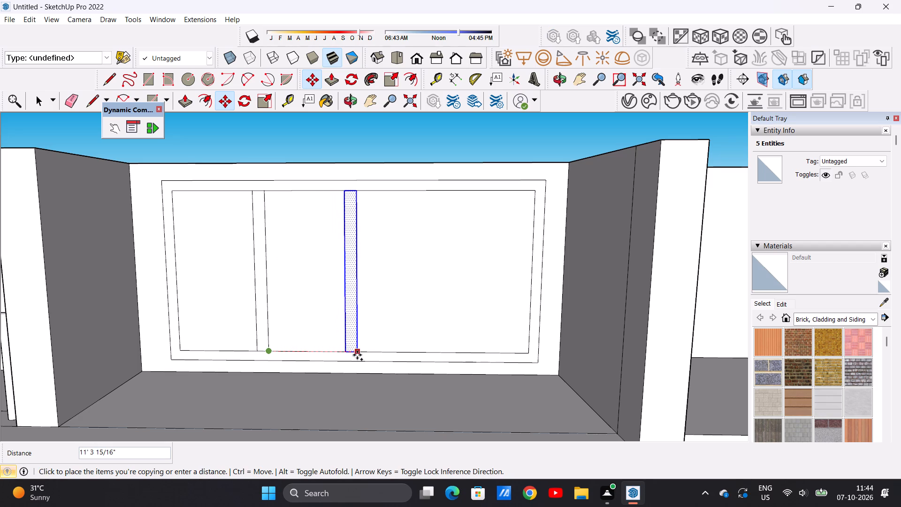
left_click(362, 354)
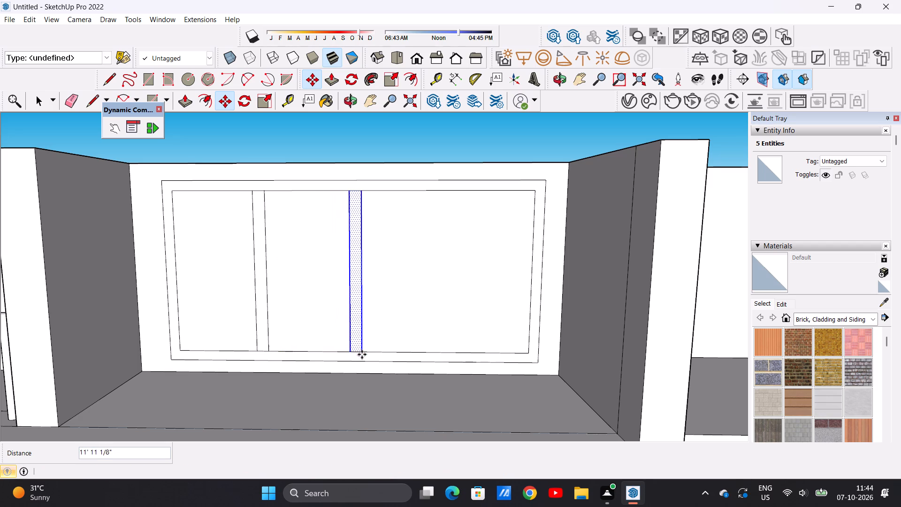
left_click(363, 351)
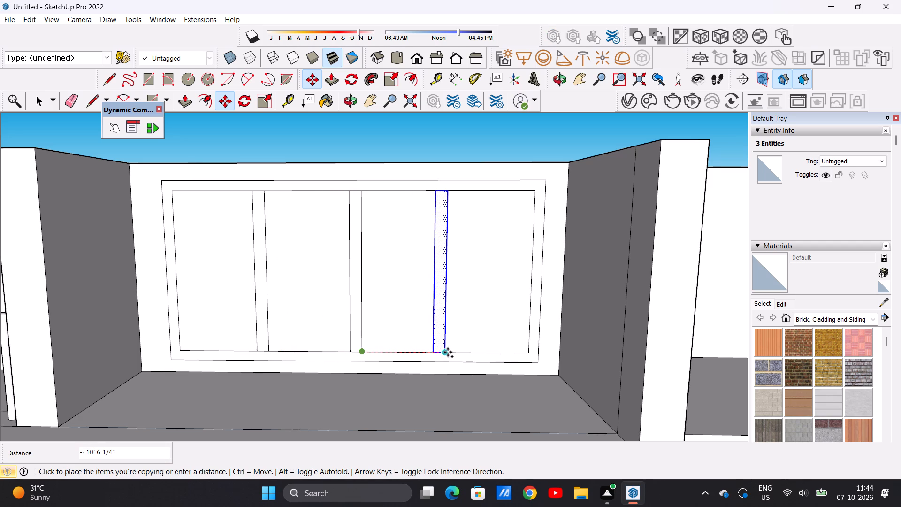
left_click(448, 352)
key("space")
scroll(355, 329, "down", 14)
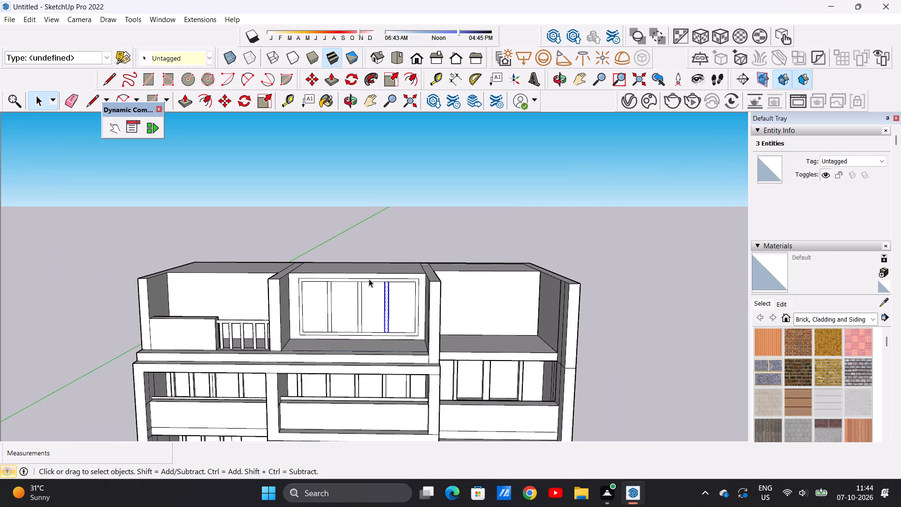
left_click(371, 225)
Push/Pull the window's outer frame border out from the wall about 1' 1".
scroll(348, 332, "up", 7)
scroll(405, 295, "down", 3)
middle_click_drag(430, 287, 393, 314)
scroll(449, 249, "up", 7)
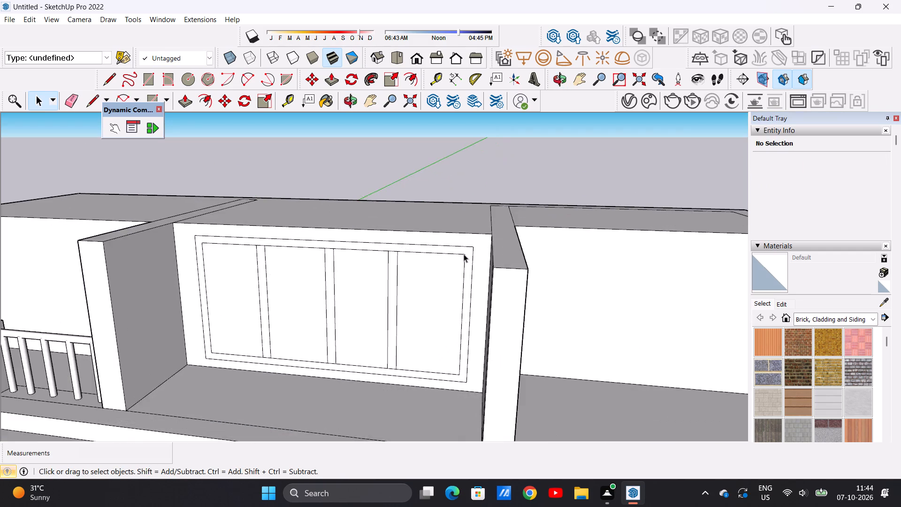
scroll(464, 254, "up", 4)
key("p")
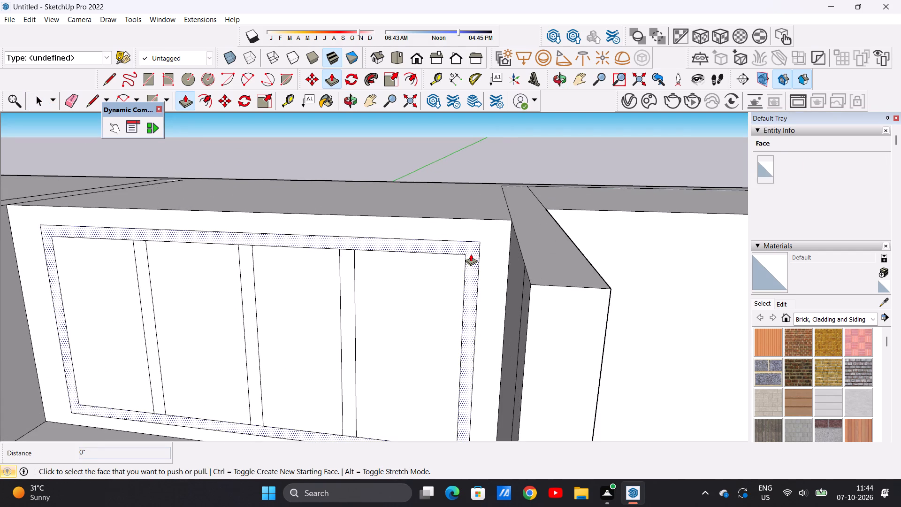
left_click(471, 254)
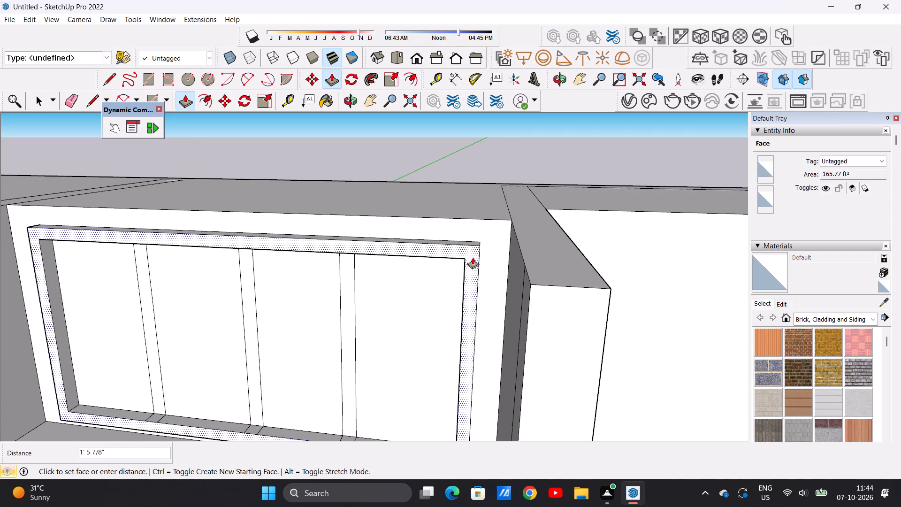
left_click(473, 257)
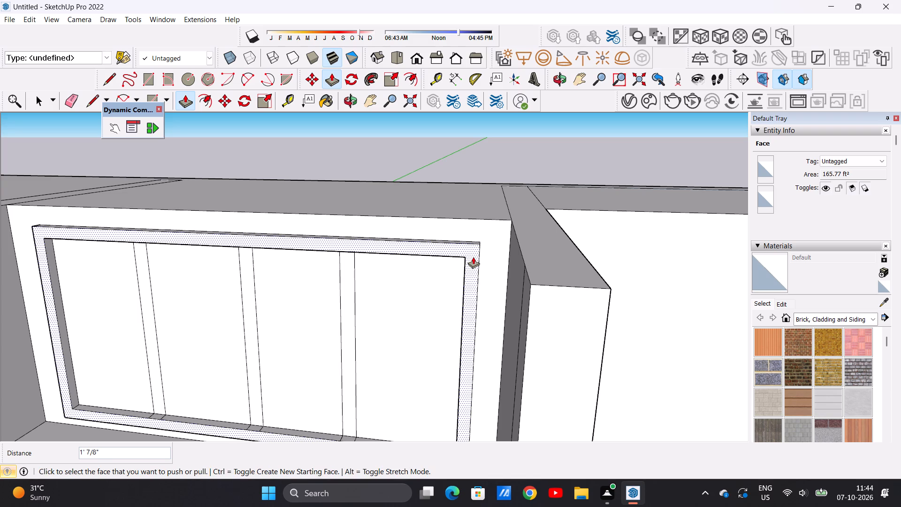
Push/Pull the window's three mullion strips out about 1' 1", flush with the outer frame.
scroll(401, 264, "down", 10)
middle_click_drag(252, 278, 356, 269)
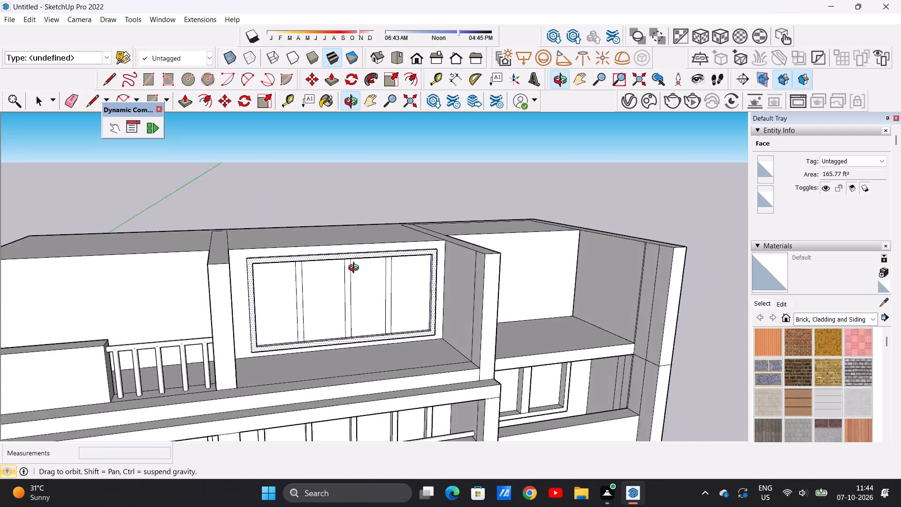
middle_click_drag(356, 269, 402, 265)
scroll(316, 285, "up", 11)
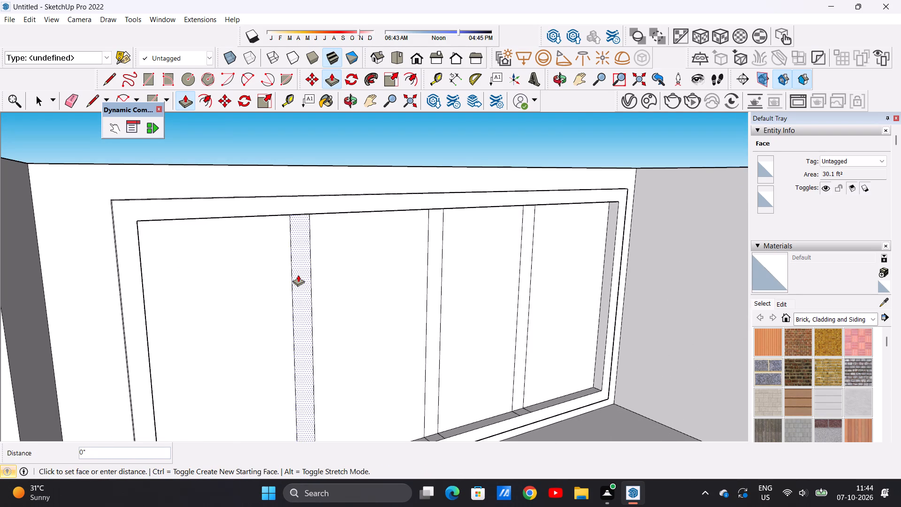
left_click(298, 275)
left_click(147, 332)
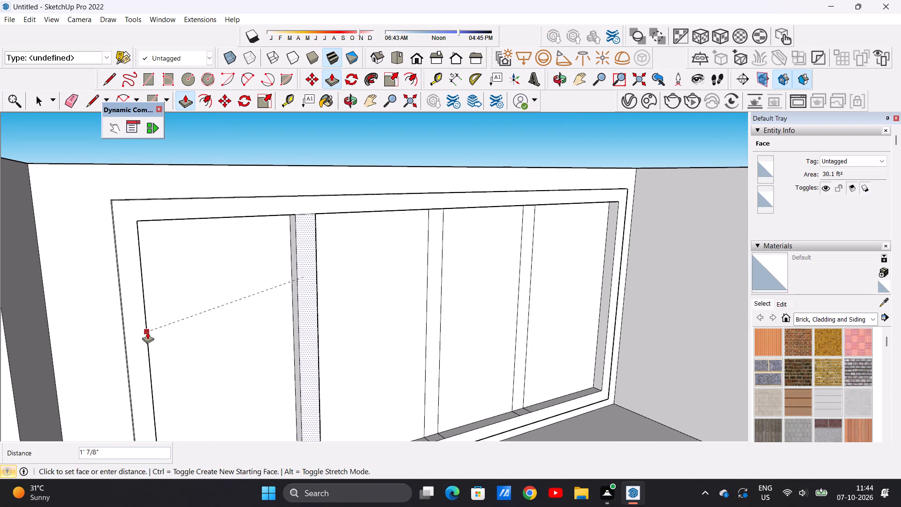
left_click(432, 280)
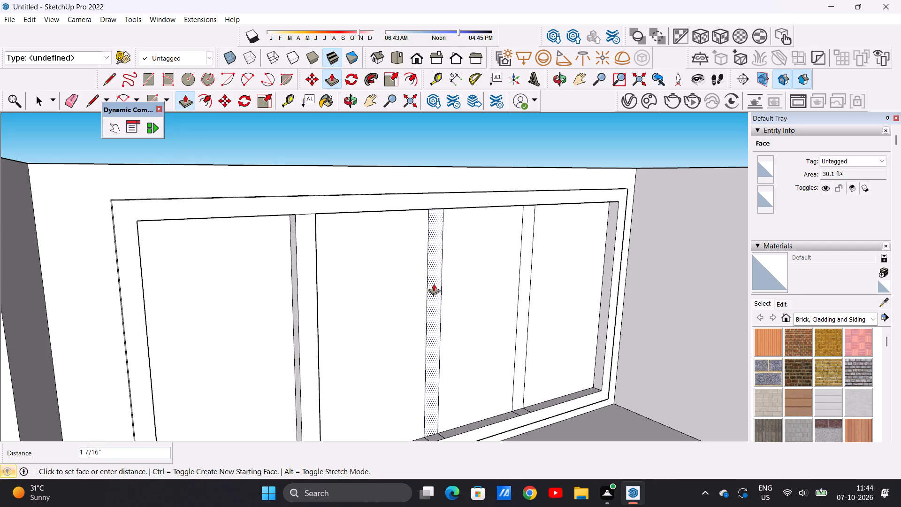
left_click(319, 333)
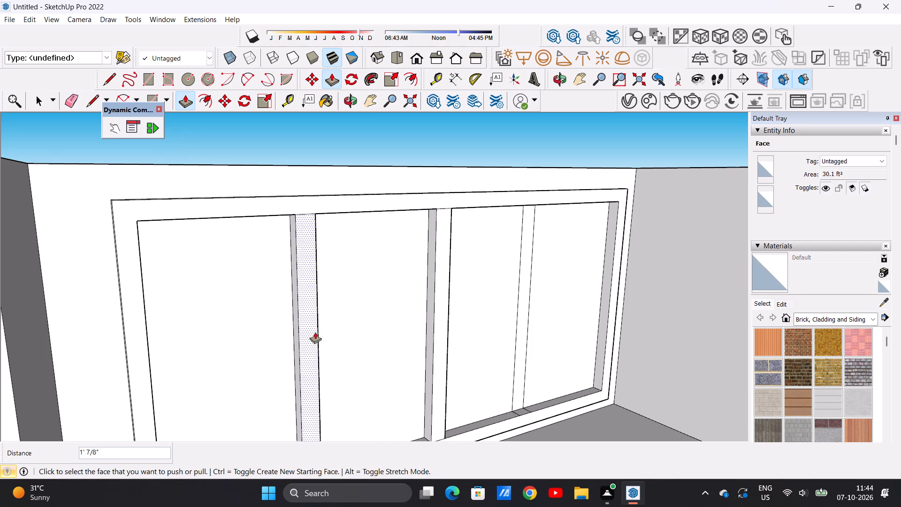
scroll(311, 338, "down", 15)
scroll(382, 325, "up", 12)
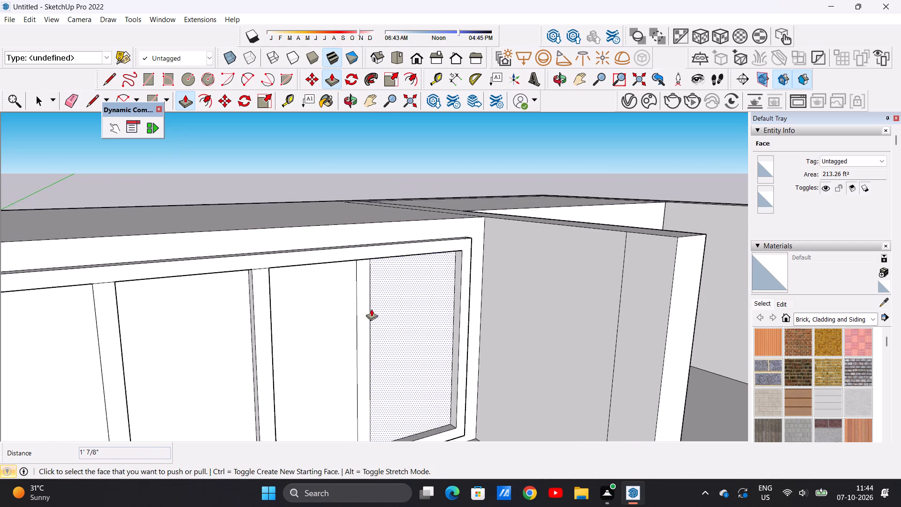
left_click(364, 314)
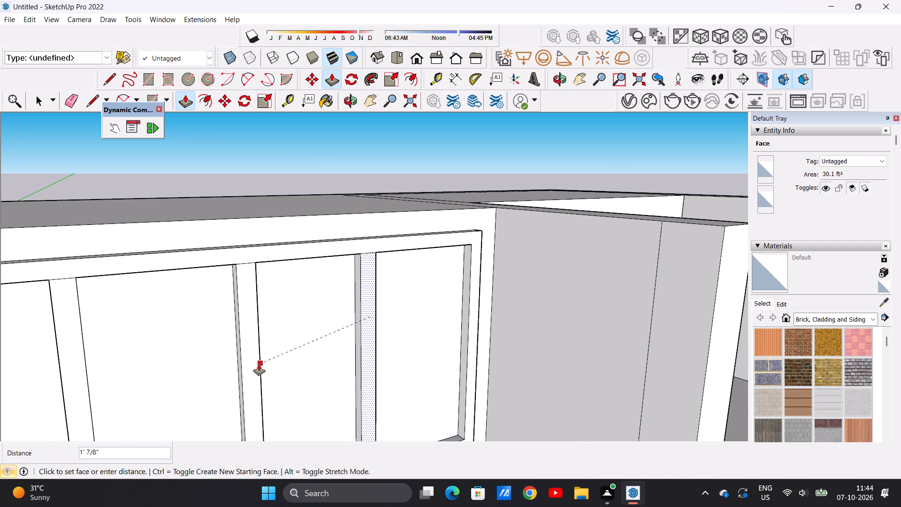
left_click(259, 364)
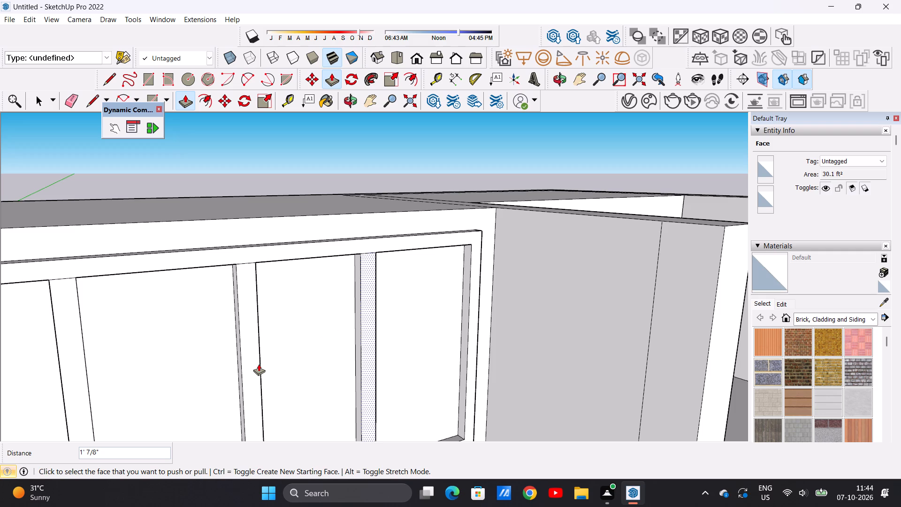
key("space")
Inspect the top storey's bays and finished window from the front, side and above.
scroll(275, 350, "down", 10)
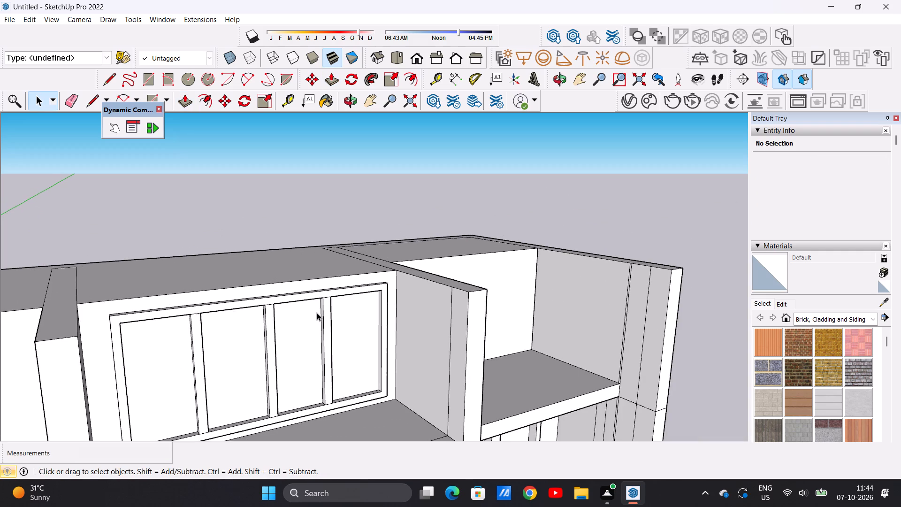
scroll(317, 313, "down", 7)
middle_click_drag(347, 354, 252, 415)
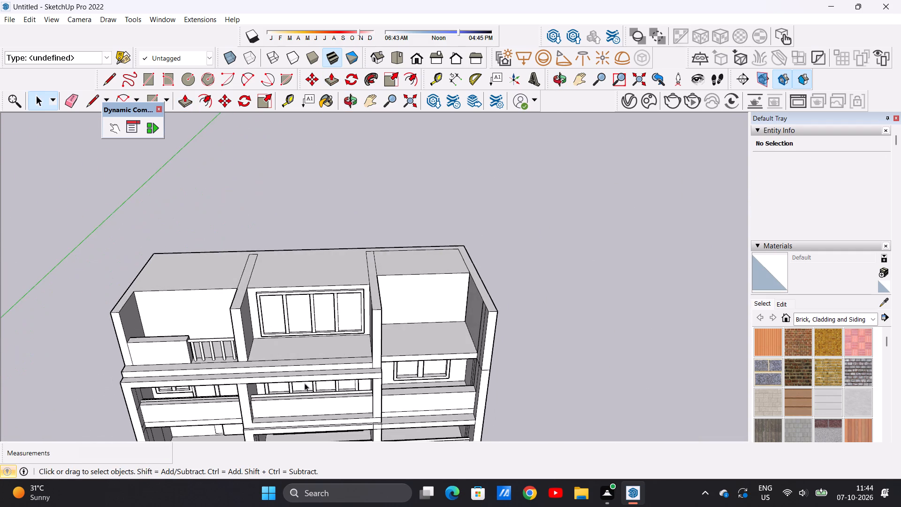
scroll(361, 348, "up", 8)
middle_click_drag(354, 364, 356, 428)
scroll(370, 371, "down", 4)
middle_click_drag(176, 384, 241, 382)
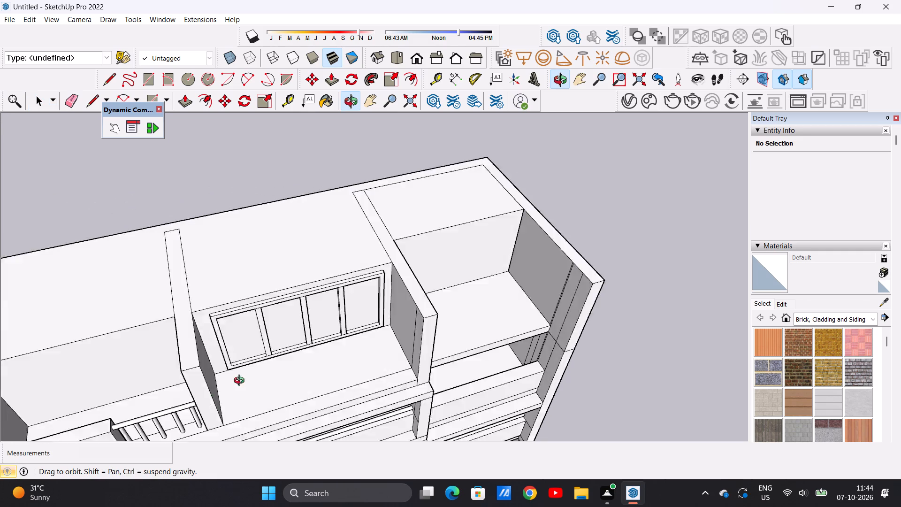
middle_click_drag(241, 382, 342, 341)
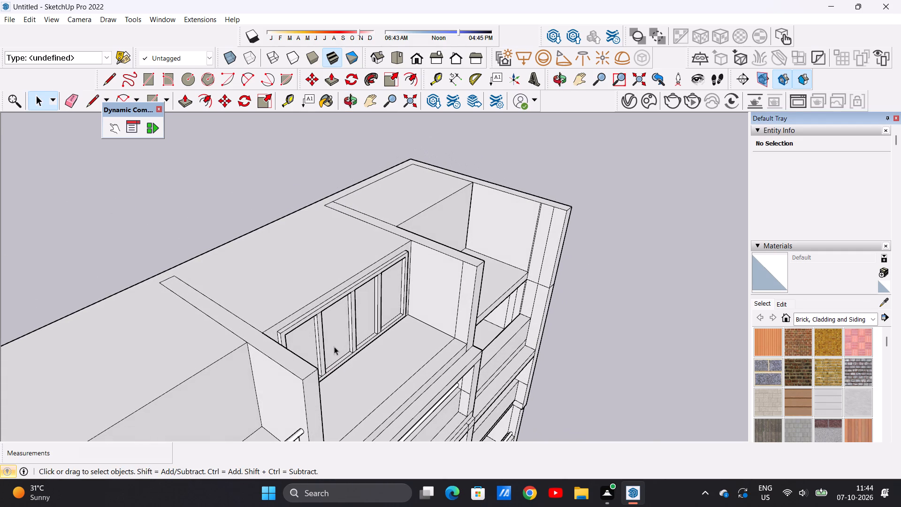
scroll(336, 344, "down", 12)
scroll(366, 315, "up", 4)
scroll(351, 342, "down", 5)
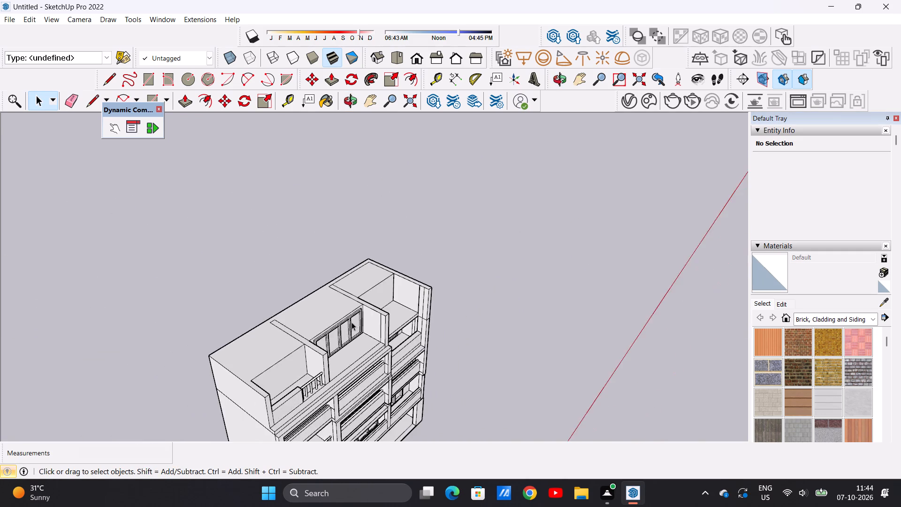
scroll(351, 322, "down", 2)
scroll(344, 370, "up", 12)
Push/Pull the front end of the partition between the handrail bay and window bay outward about 4' 3".
scroll(331, 367, "up", 4)
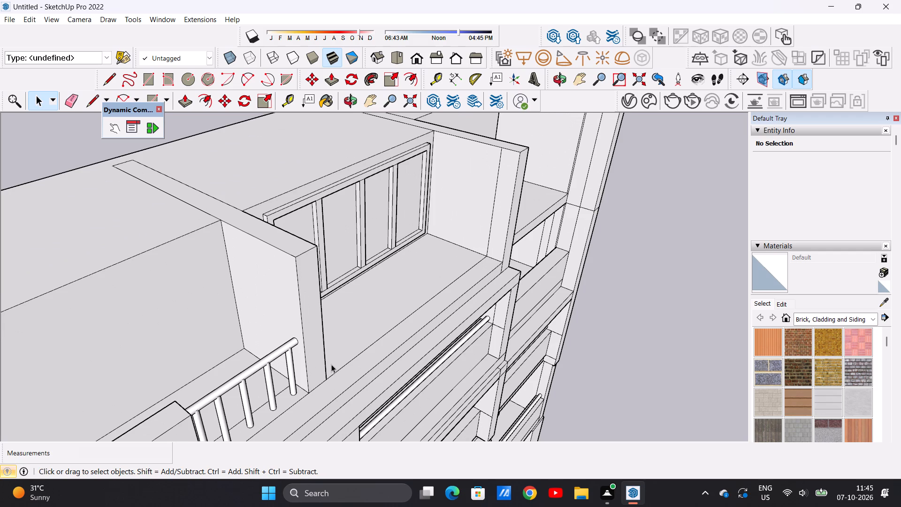
scroll(331, 364, "down", 9)
scroll(315, 362, "up", 5)
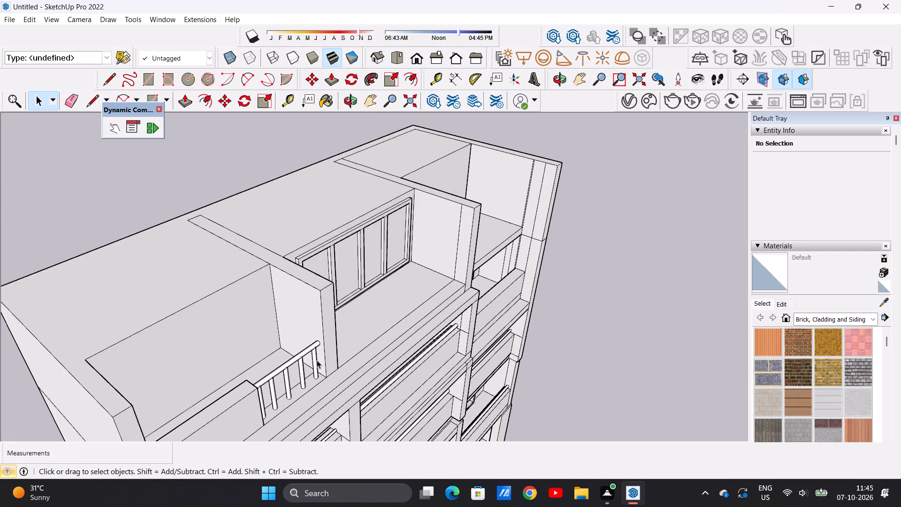
scroll(336, 340, "up", 3)
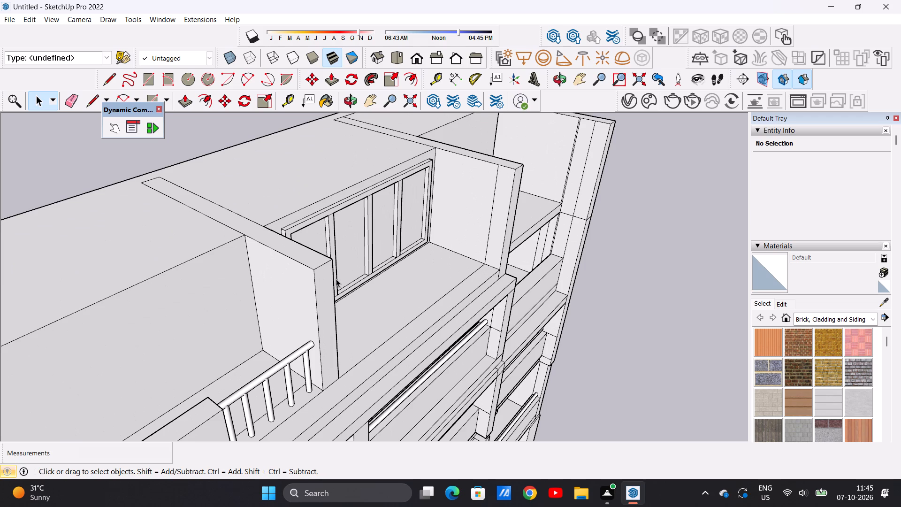
key("p")
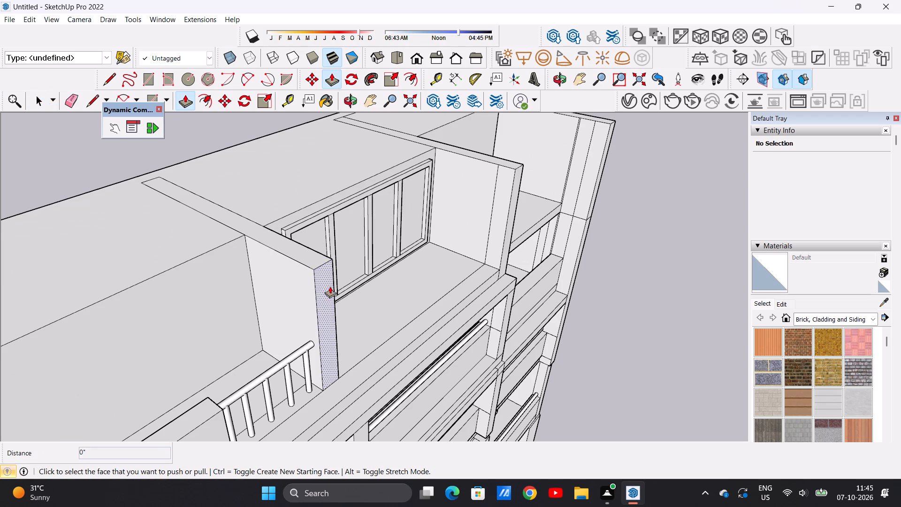
left_click(330, 286)
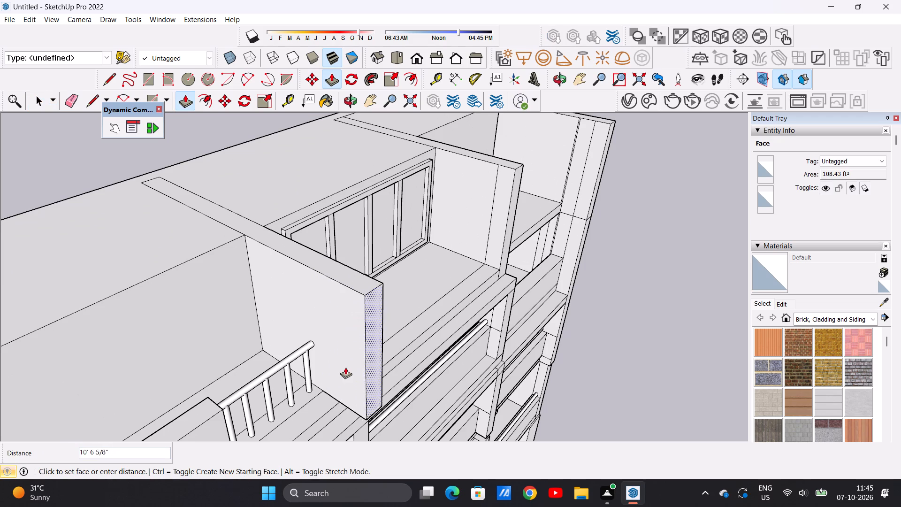
scroll(313, 343, "down", 6)
scroll(345, 392, "up", 19)
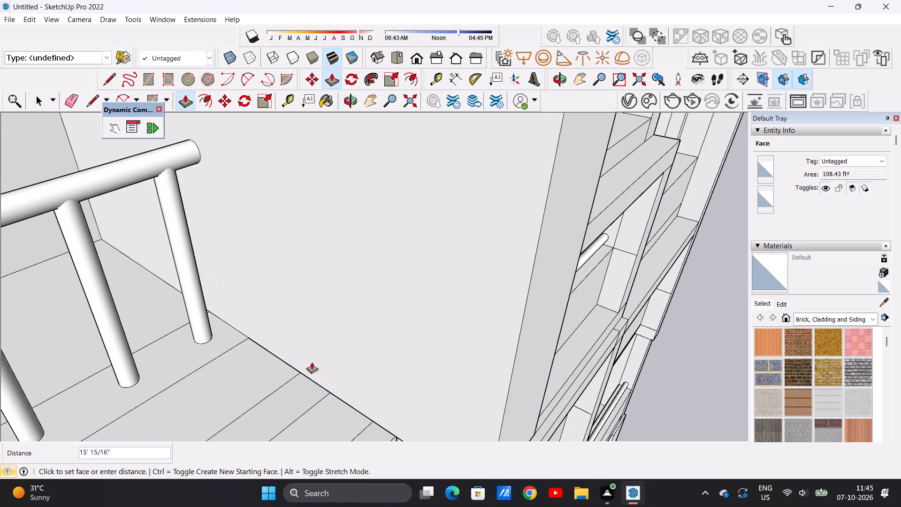
left_click(300, 374)
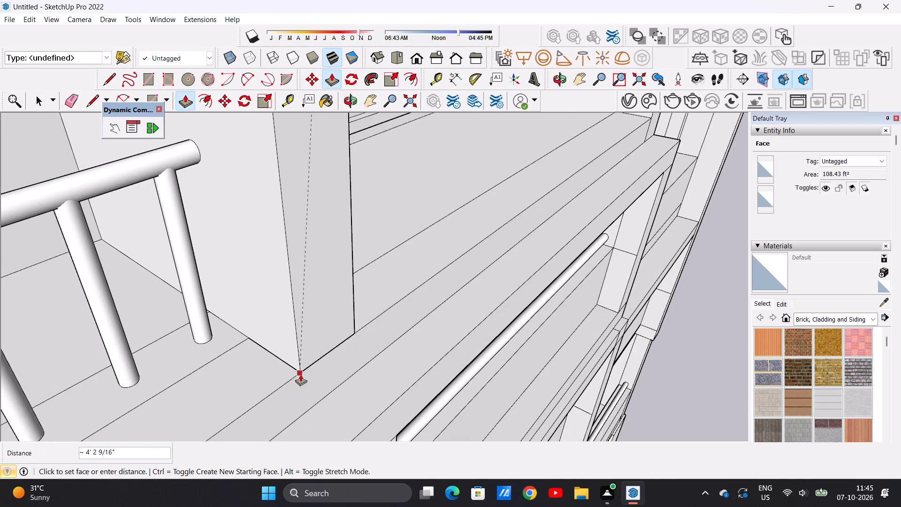
key("space")
Examine the top storey's front and compare its bays with the storeys below.
scroll(332, 328, "down", 20)
scroll(332, 328, "down", 2)
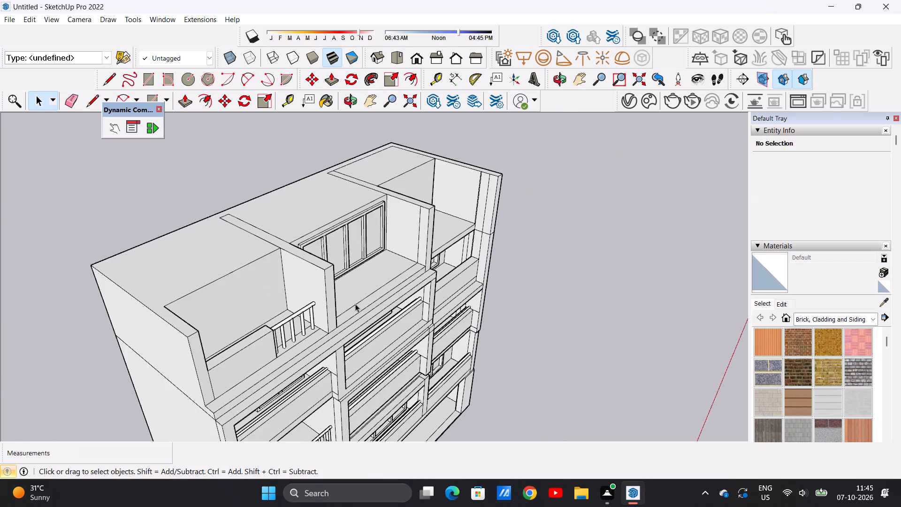
middle_click_drag(355, 304, 203, 253)
scroll(389, 242, "up", 4)
middle_click_drag(387, 250, 315, 236)
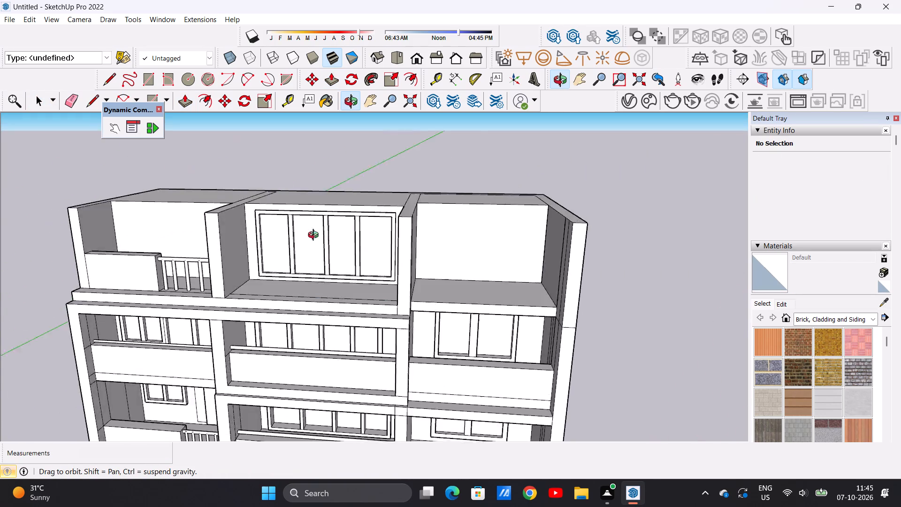
middle_click_drag(315, 236, 399, 346)
middle_click_drag(398, 346, 366, 316)
middle_click(366, 304)
scroll(366, 299, "down", 8)
scroll(314, 307, "up", 5)
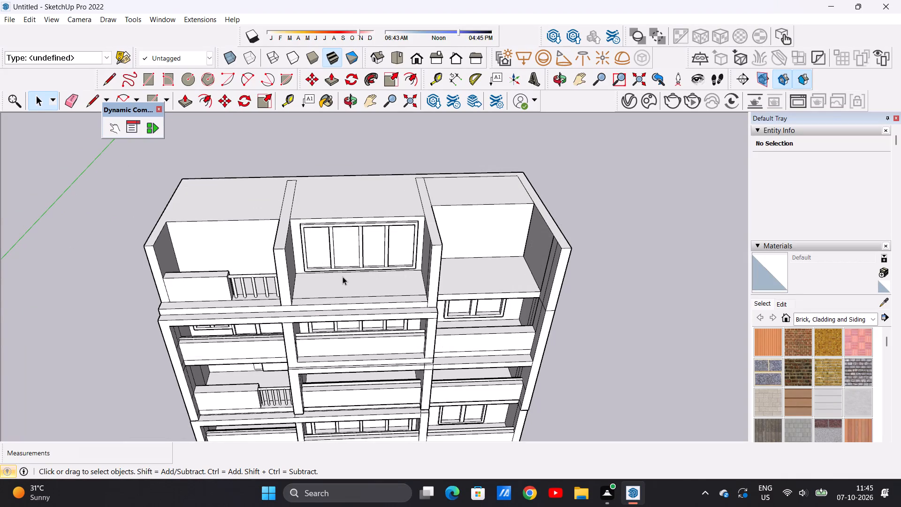
Push/Pull the window bay's front floor strip up about 11' 8" as a parapet, level with the first bay's parapet.
scroll(415, 276, "up", 1)
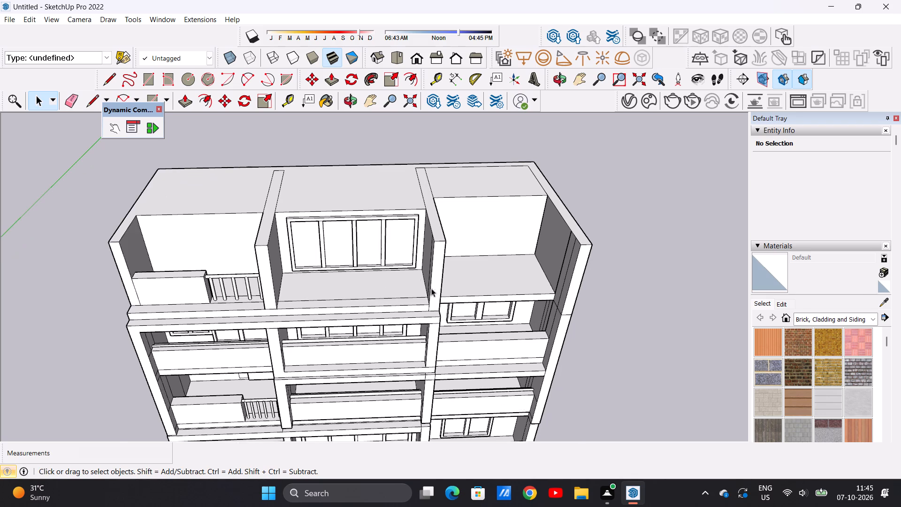
scroll(423, 296, "up", 2)
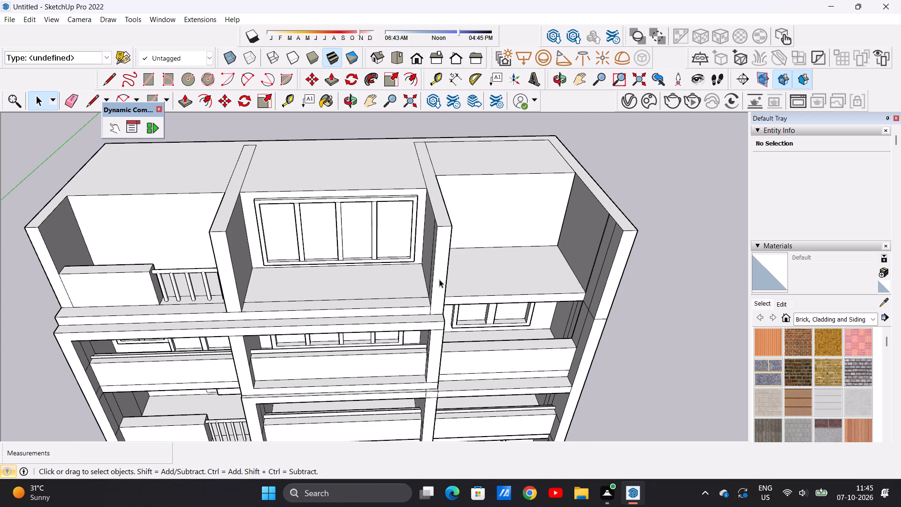
scroll(297, 280, "up", 3)
scroll(359, 316, "up", 3)
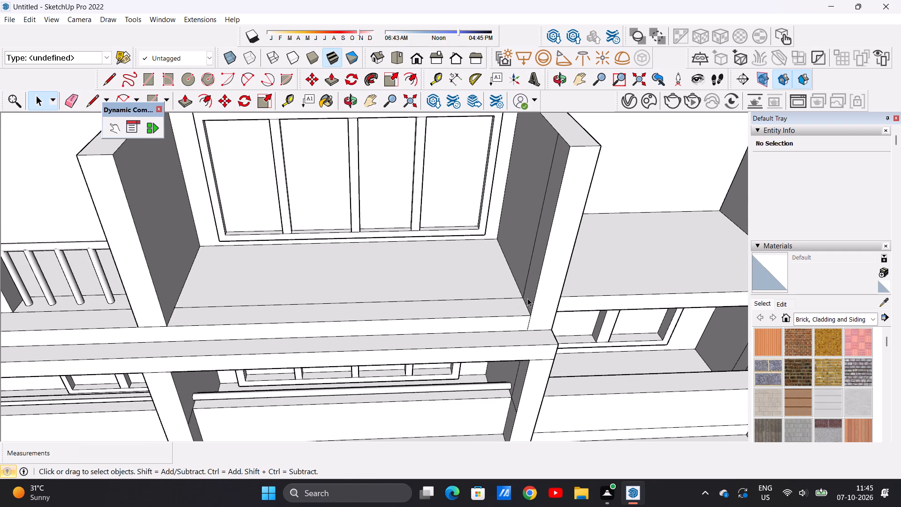
key("p")
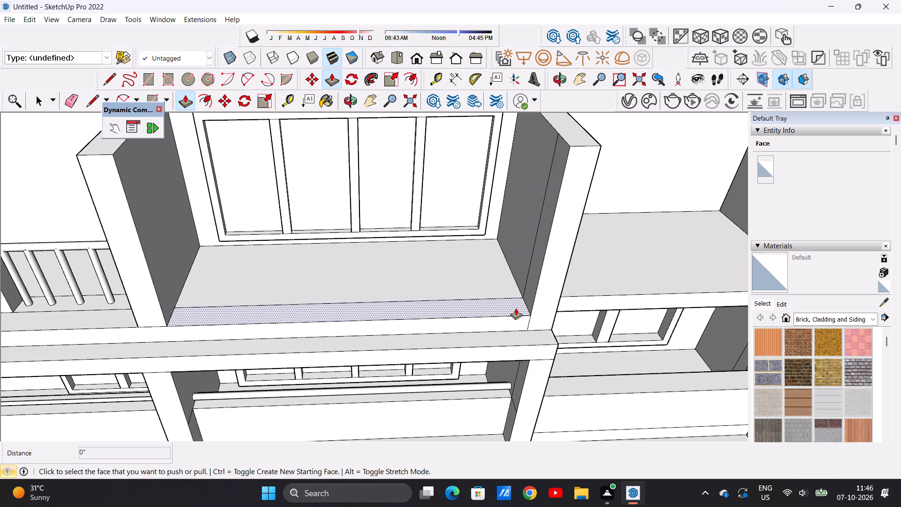
left_click(516, 308)
scroll(516, 280, "down", 2)
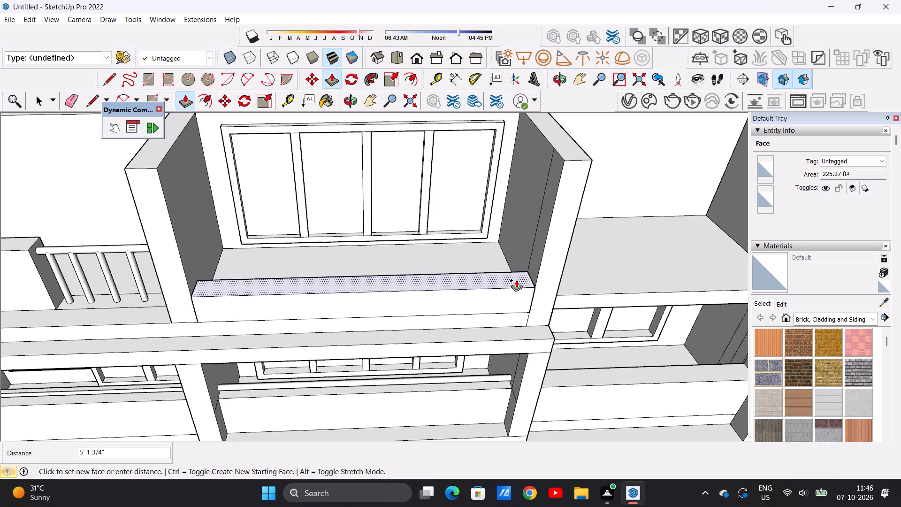
scroll(516, 280, "down", 3)
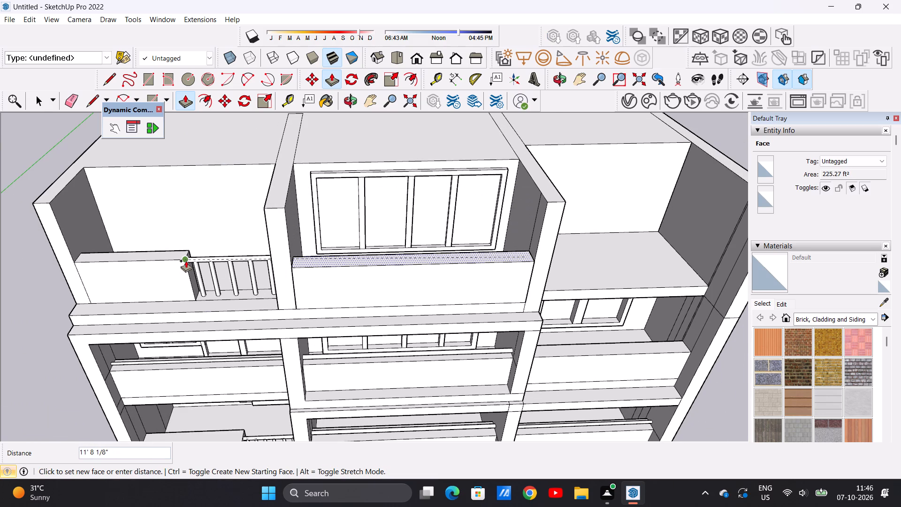
left_click(186, 261)
key("space")
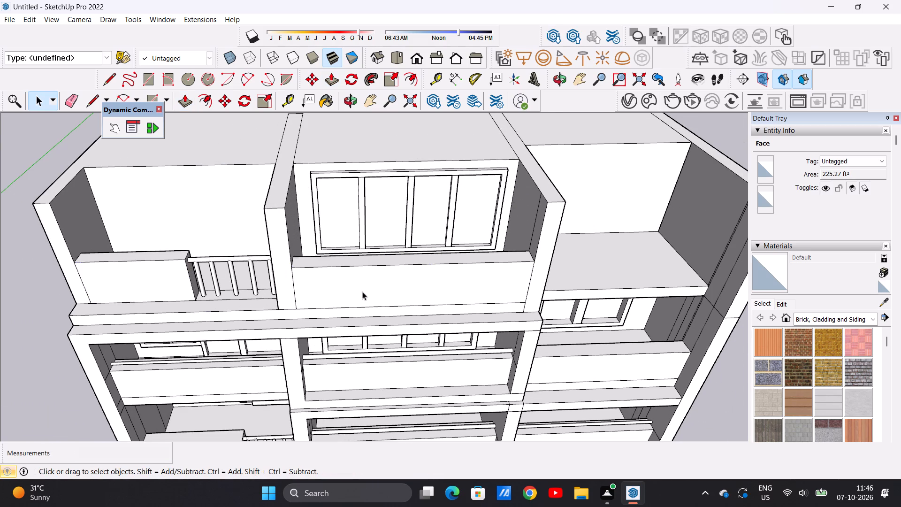
Draw a circle of about 8 3/8" radius on the window bay's side partition, just above the parapet's end.
scroll(366, 290, "down", 4)
middle_click_drag(407, 292, 419, 216)
scroll(498, 233, "up", 6)
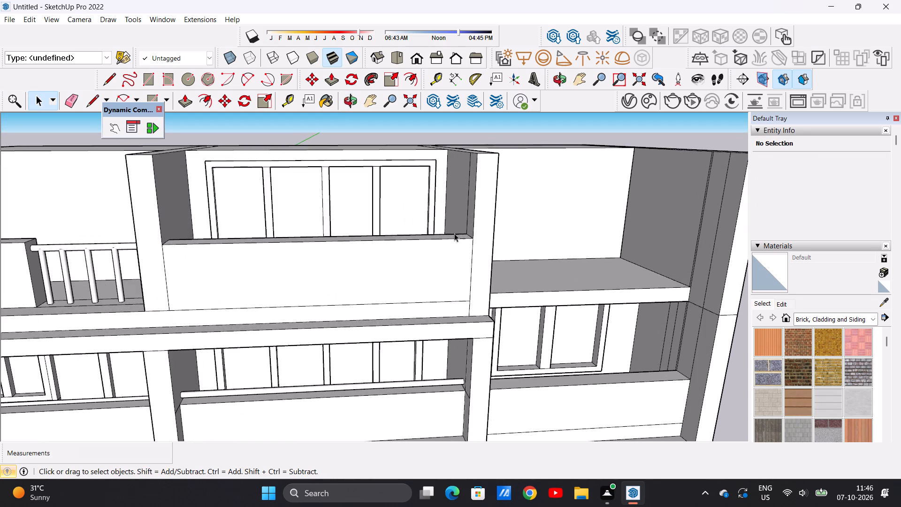
middle_click_drag(421, 237, 535, 254)
scroll(485, 223, "up", 7)
middle_click_drag(467, 224, 484, 216)
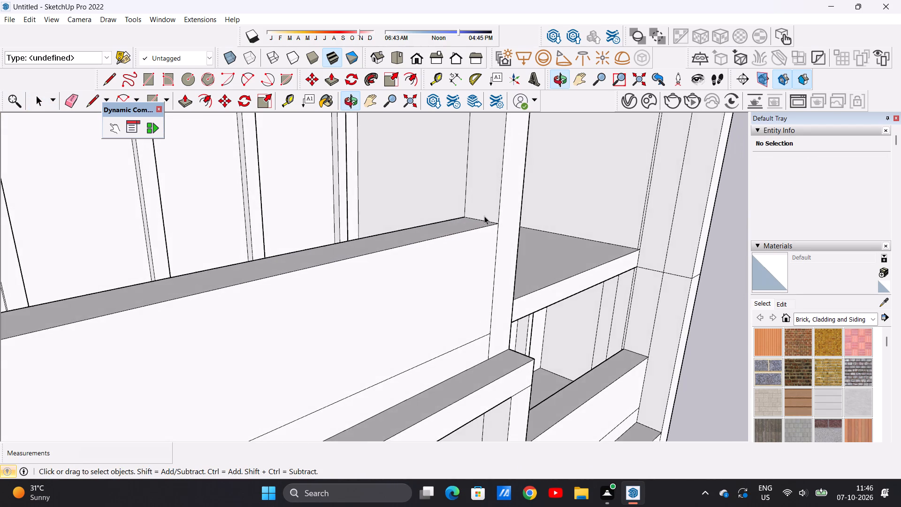
scroll(484, 213, "up", 10)
key("c")
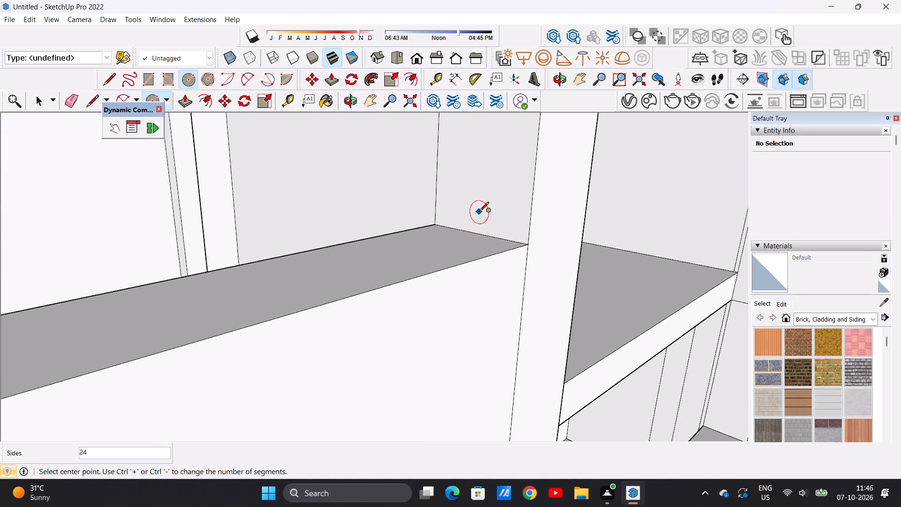
scroll(493, 221, "up", 5)
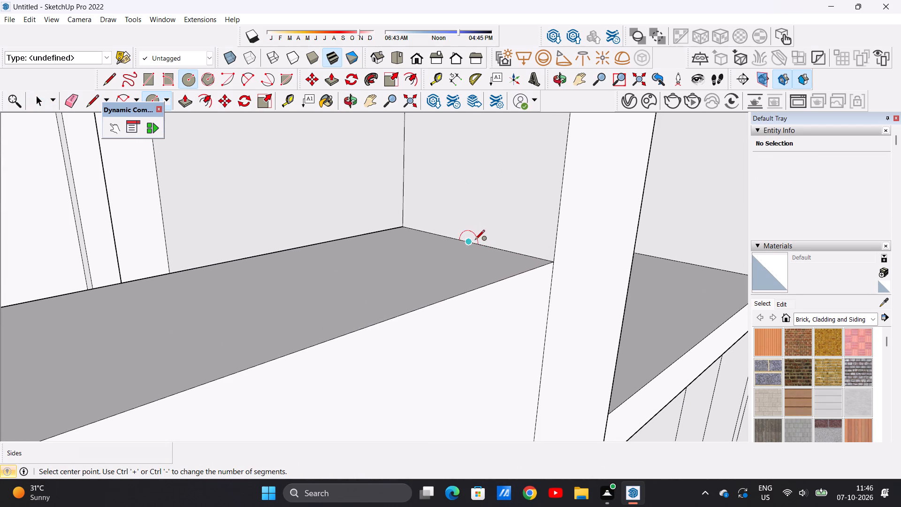
scroll(474, 204, "down", 20)
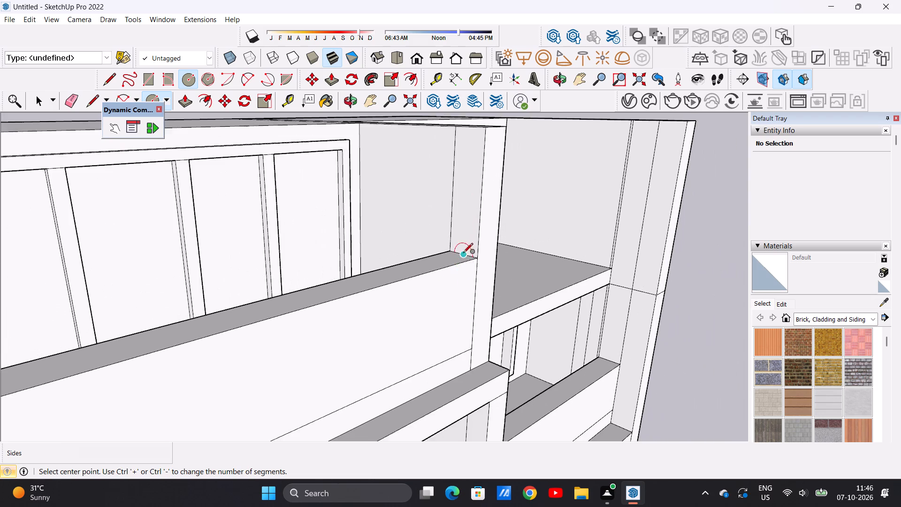
scroll(461, 242, "up", 11)
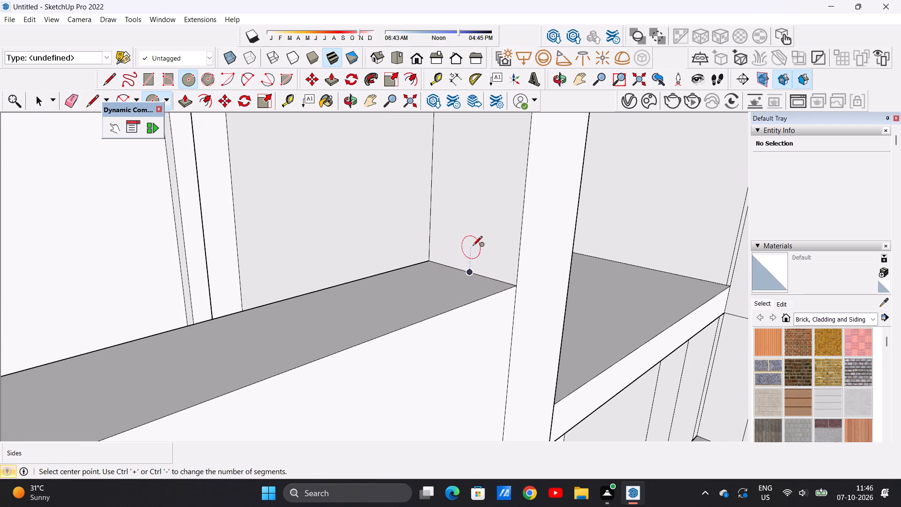
left_click(470, 236)
left_click(472, 217)
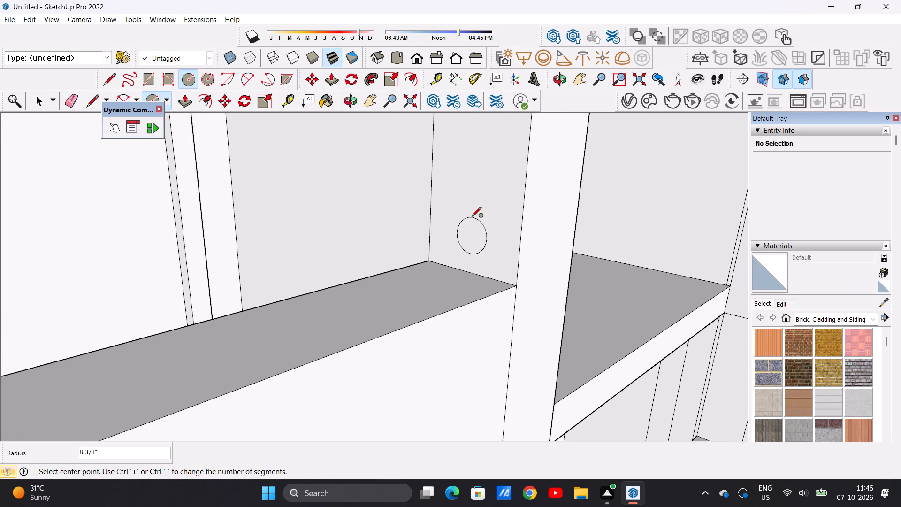
key("space")
Push/Pull the circle about 53' 6" across the window bay to the opposite partition as a handrail above the parapet.
key("p")
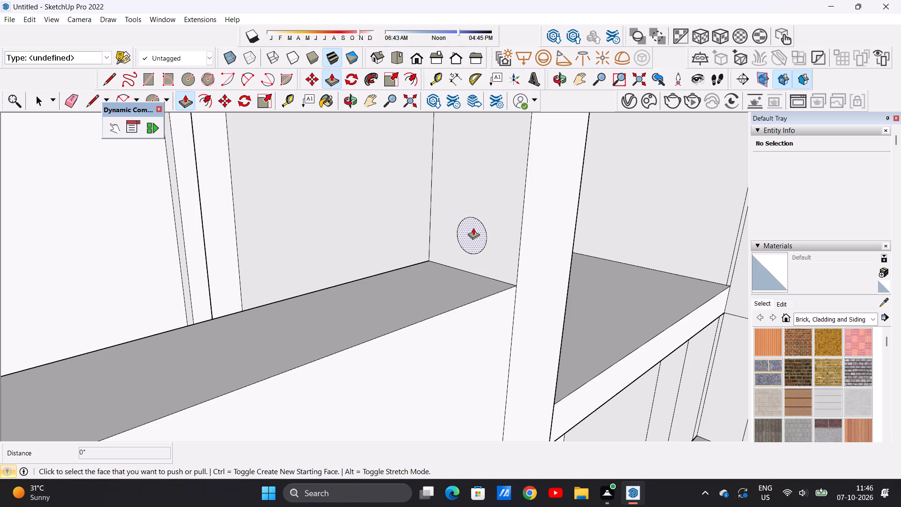
left_click(473, 228)
scroll(414, 252, "down", 7)
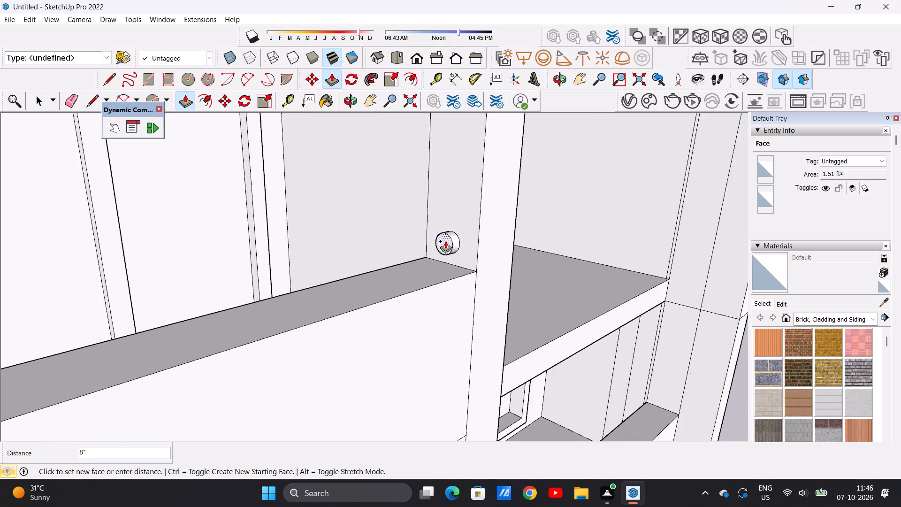
scroll(445, 241, "down", 9)
middle_click_drag(336, 258, 249, 264)
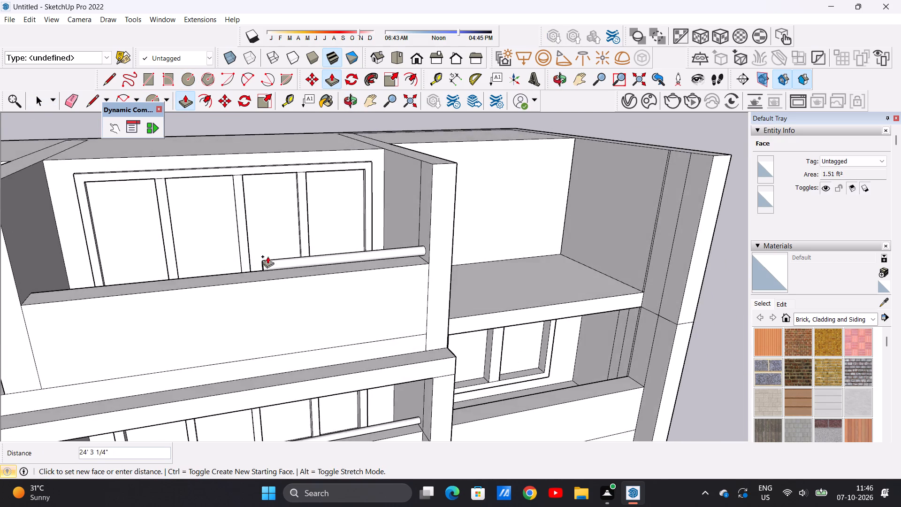
scroll(274, 260, "down", 12)
scroll(193, 255, "up", 10)
middle_click_drag(224, 264, 190, 265)
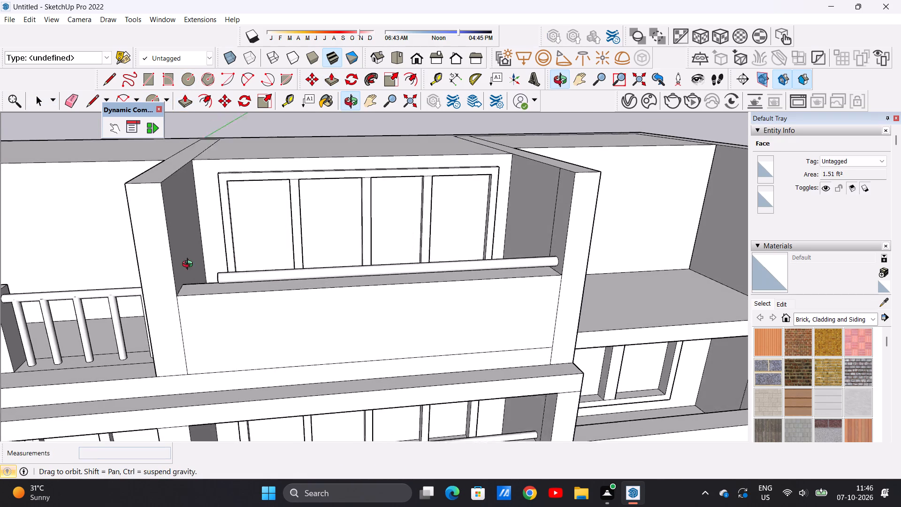
middle_click_drag(190, 265, 183, 263)
scroll(183, 253, "up", 11)
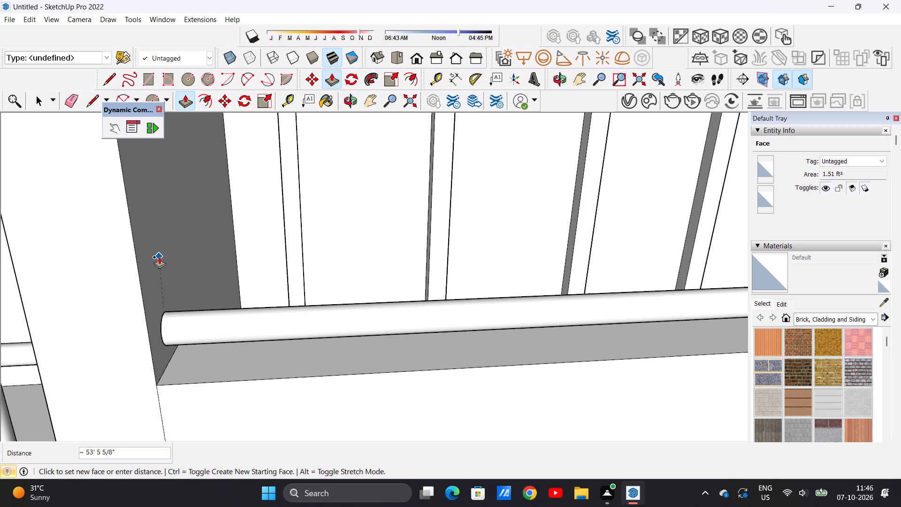
left_click(159, 257)
key("space")
Examine the top storey's bays from the front and above, comparing the empty end bay with the storeys below.
scroll(216, 262, "down", 20)
scroll(216, 262, "down", 1)
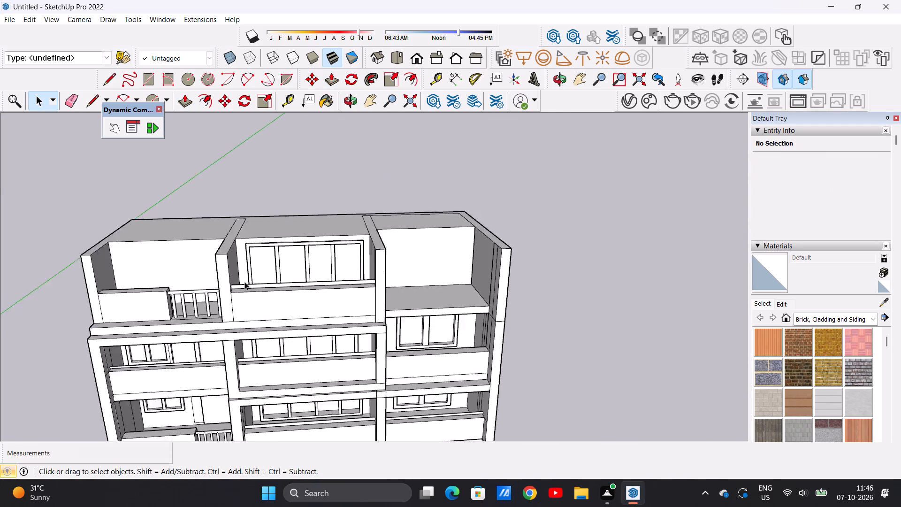
scroll(244, 282, "down", 1)
middle_click_drag(319, 302, 346, 270)
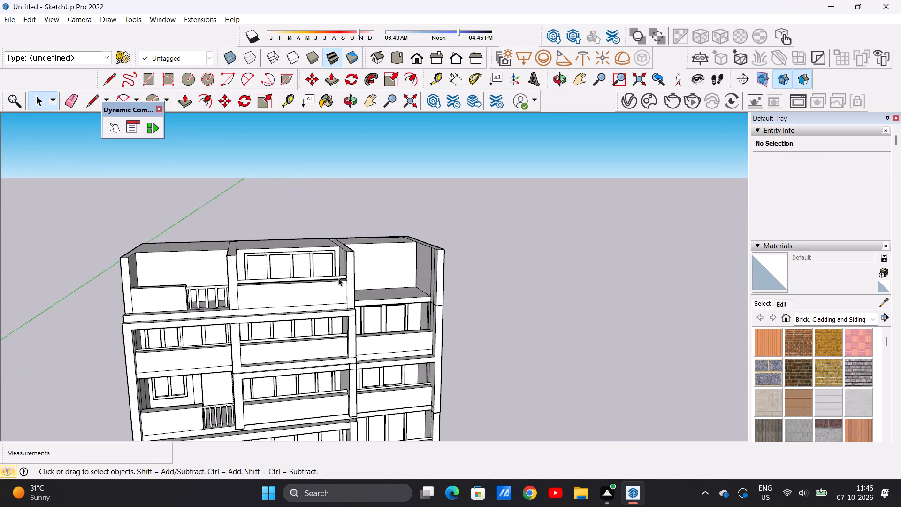
scroll(348, 269, "up", 6)
scroll(348, 269, "down", 1)
scroll(337, 279, "up", 7)
scroll(336, 281, "down", 10)
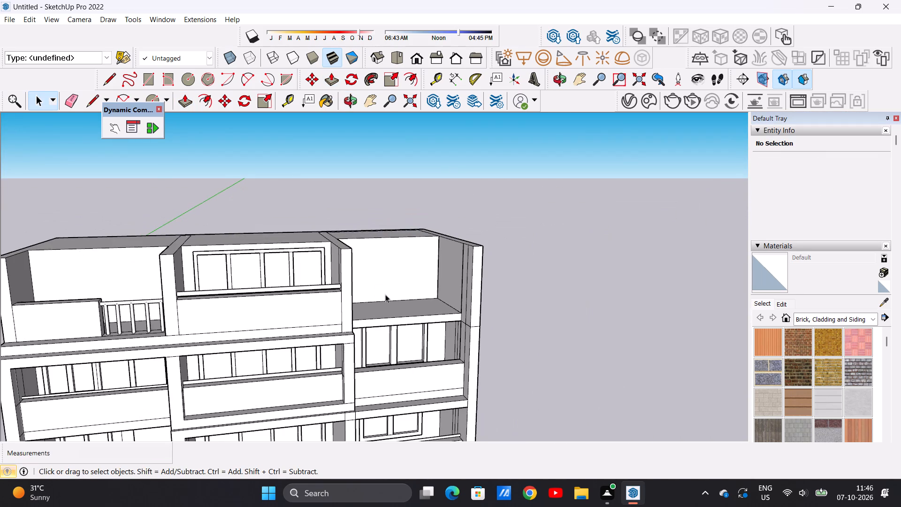
middle_click_drag(385, 294, 258, 292)
middle_click_drag(331, 300, 405, 280)
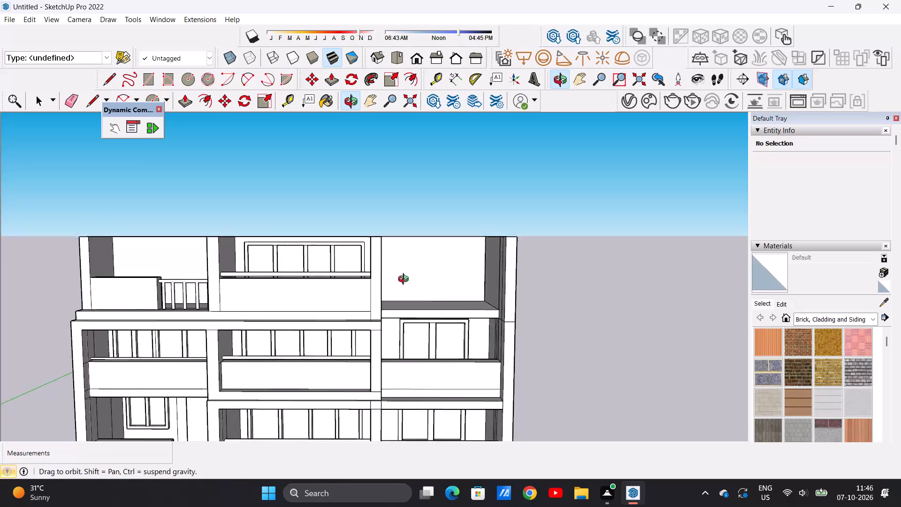
middle_click_drag(405, 280, 397, 286)
middle_click_drag(399, 284, 411, 277)
scroll(455, 260, "up", 10)
scroll(428, 262, "down", 2)
middle_click_drag(420, 352, 417, 429)
scroll(421, 346, "down", 6)
middle_click_drag(407, 297, 401, 336)
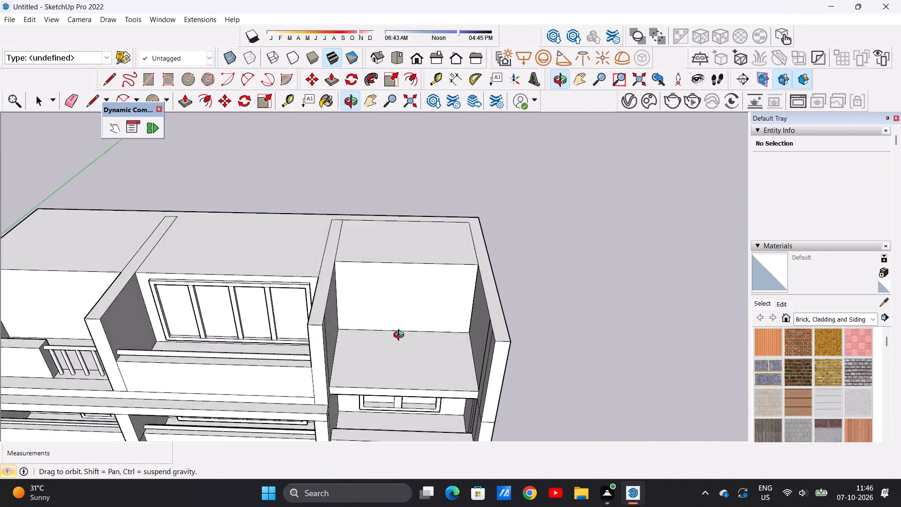
middle_click_drag(401, 336, 411, 223)
Draw a window rectangle about 22' 9" by 19' 6" on the back wall of the top storey's empty end bay.
scroll(399, 301, "up", 5)
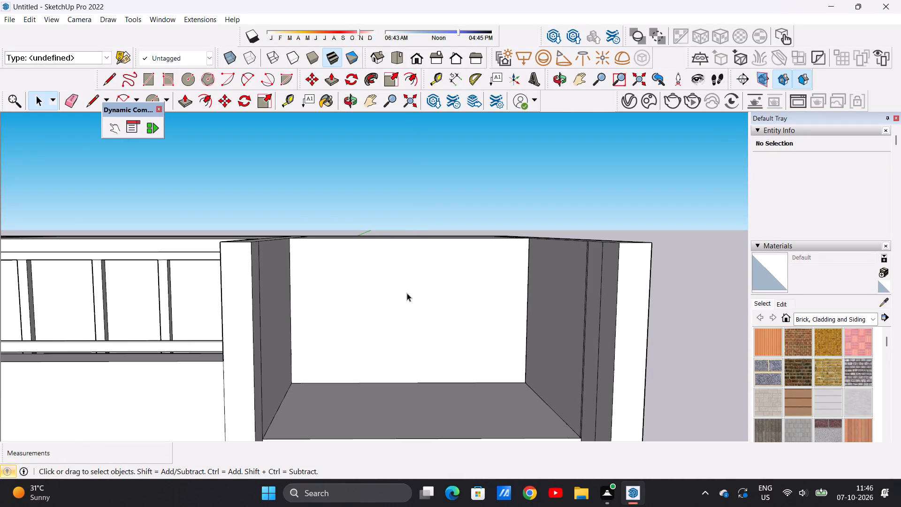
key("r")
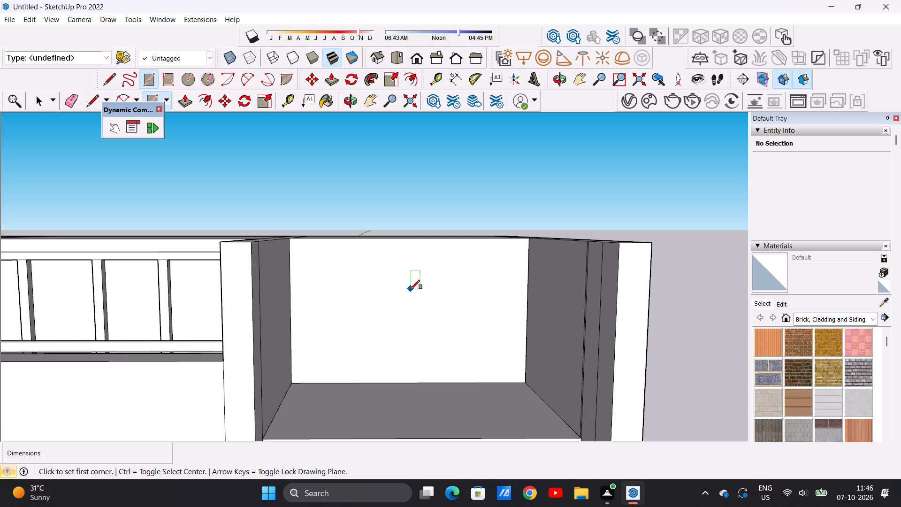
scroll(356, 284, "up", 5)
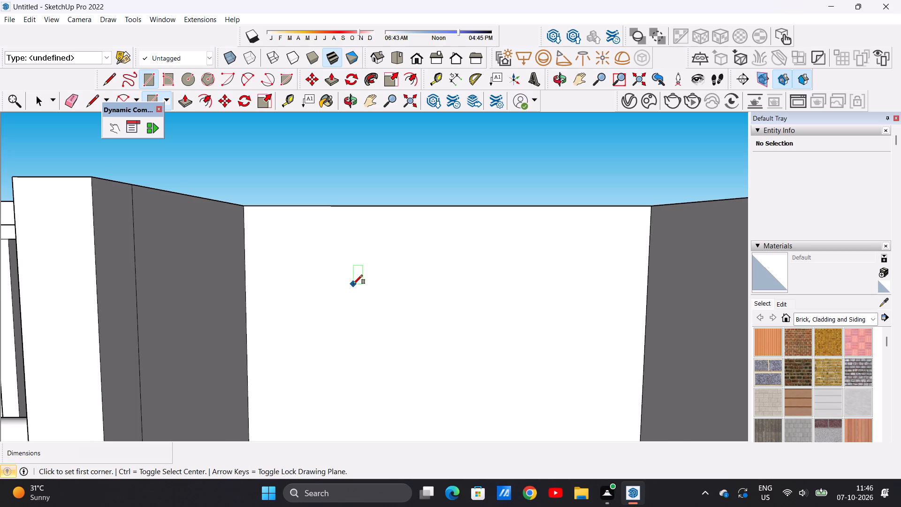
left_click(332, 238)
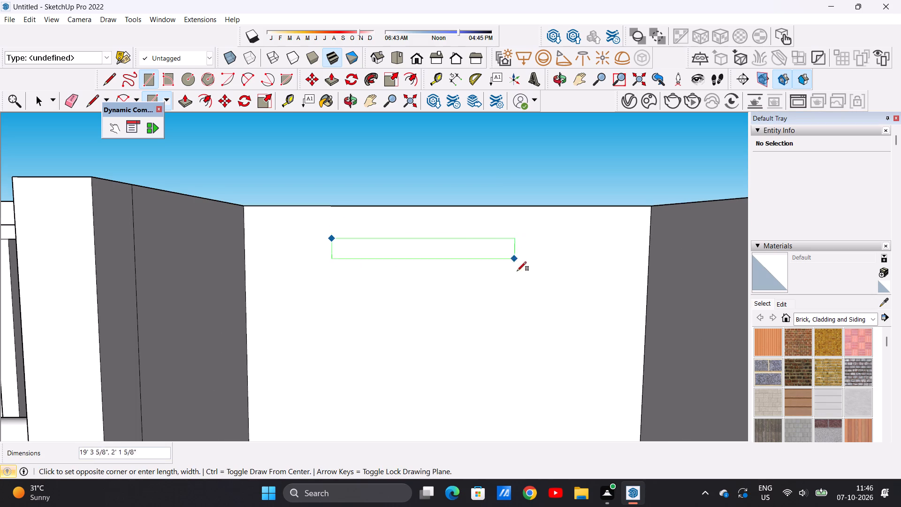
scroll(526, 346, "down", 5)
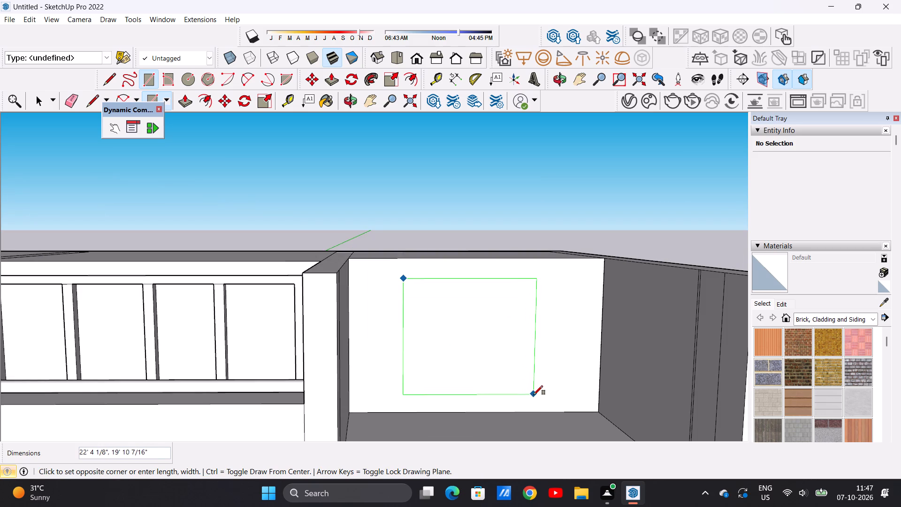
left_click(536, 392)
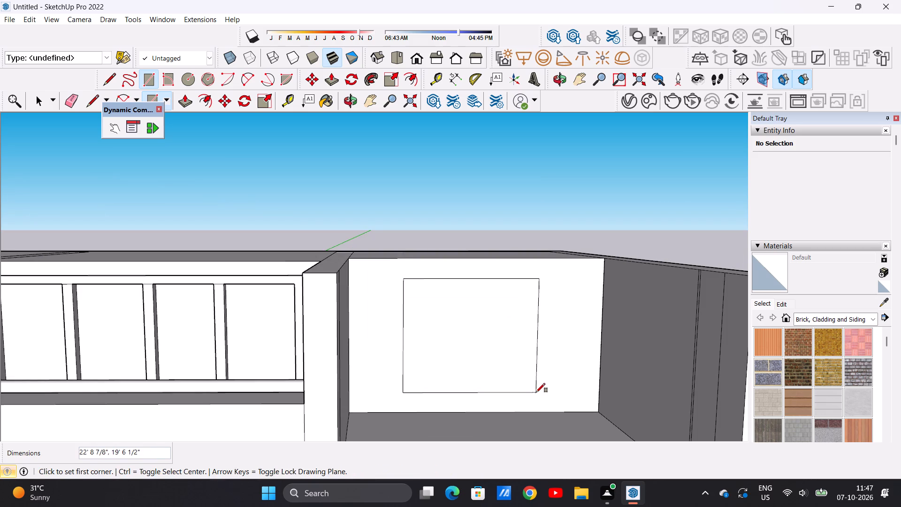
key("space")
Offset the window rectangle inward about 1' 1" to outline the frame.
scroll(539, 344, "up", 5)
scroll(513, 333, "down", 6)
scroll(493, 404, "up", 5)
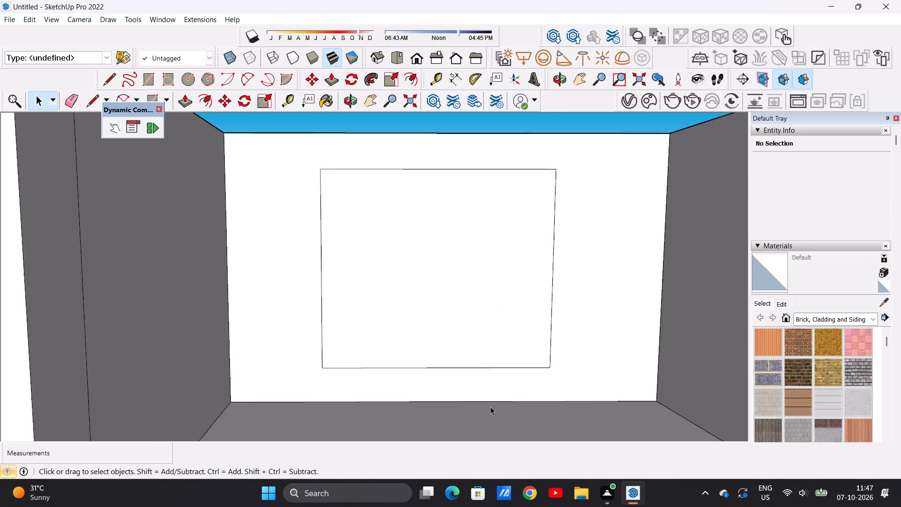
scroll(490, 407, "up", 2)
scroll(493, 160, "up", 1)
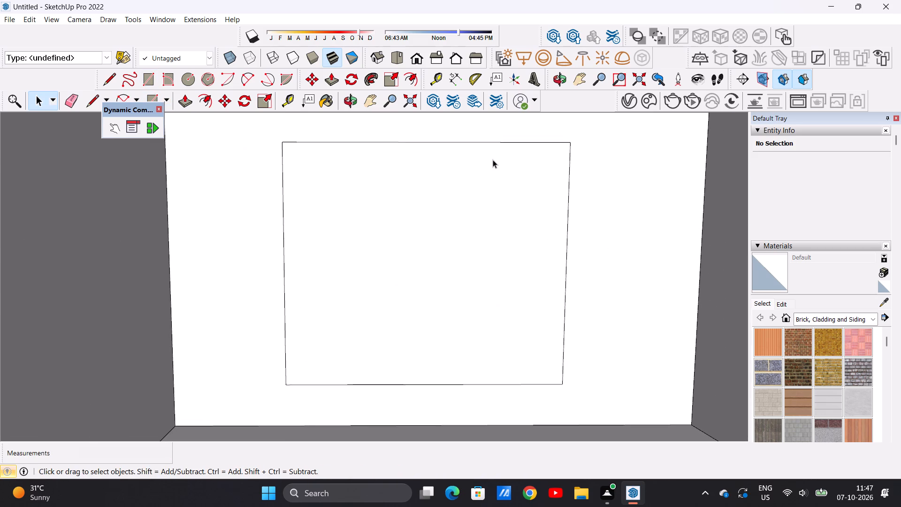
type("OF")
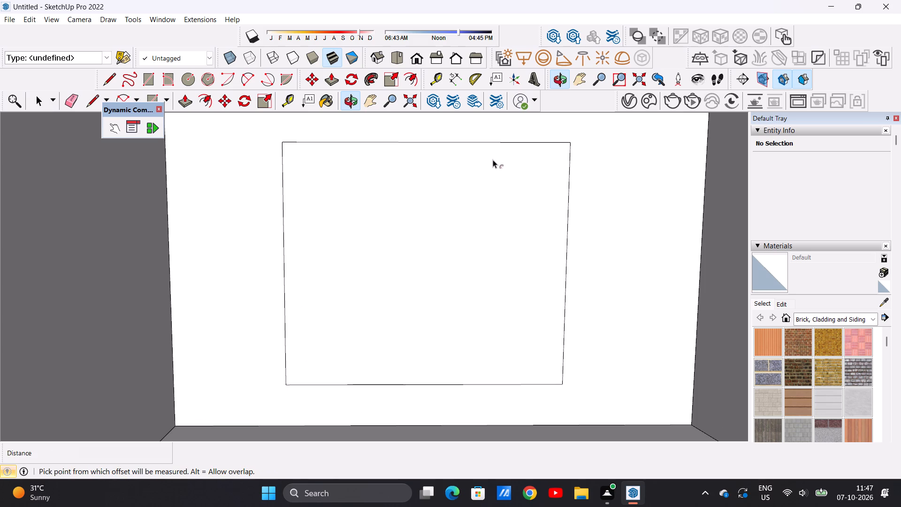
left_click(474, 159)
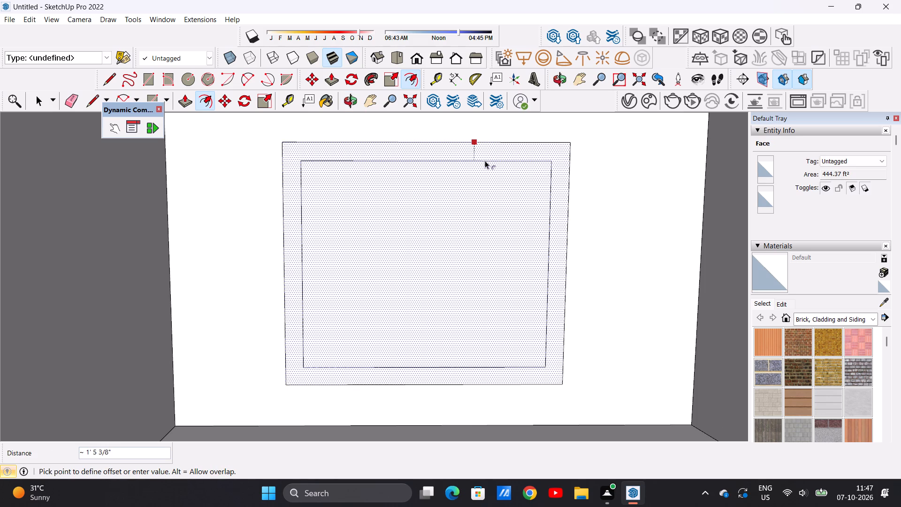
left_click(486, 157)
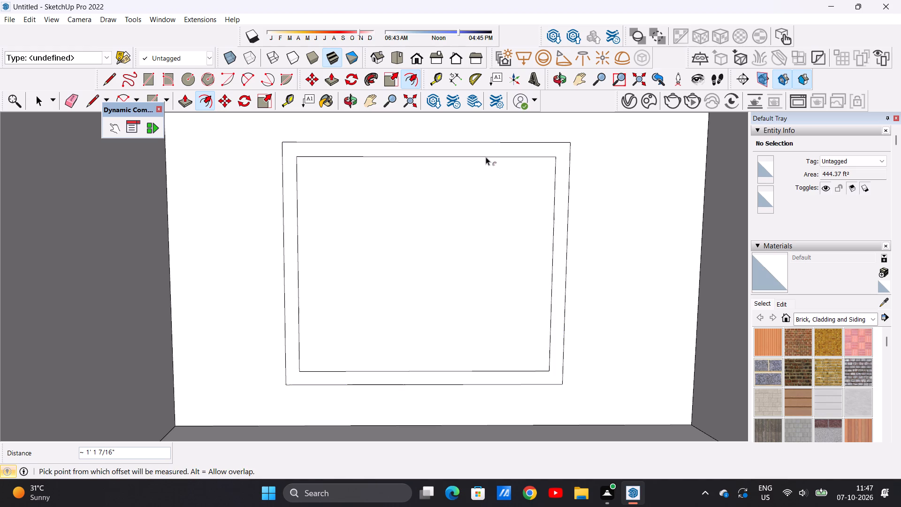
key("space")
Draw two vertical lines about 17' 4" long near the middle of the inner window rectangle to outline a central mullion.
type("L")
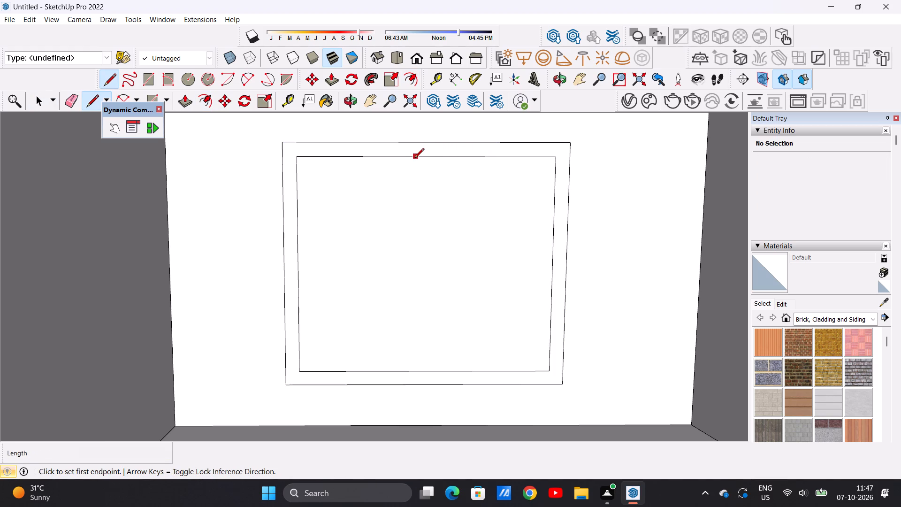
left_click(413, 159)
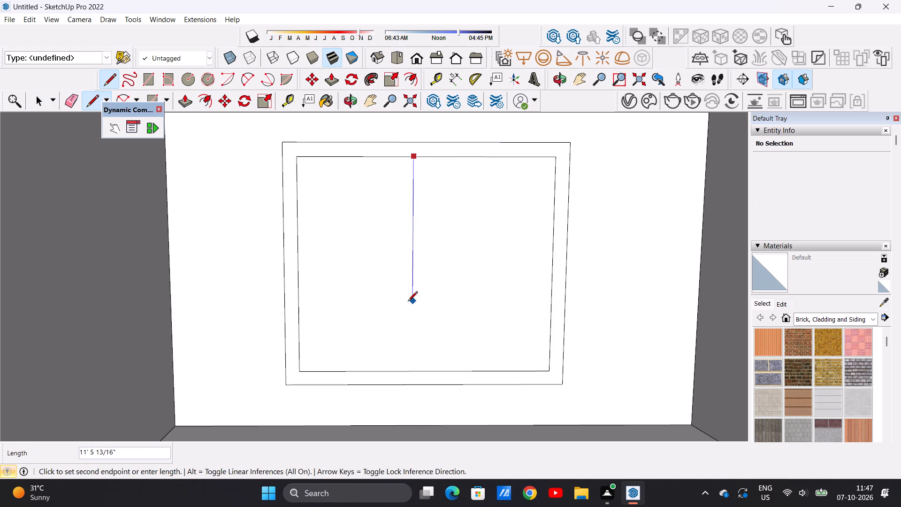
left_click(412, 371)
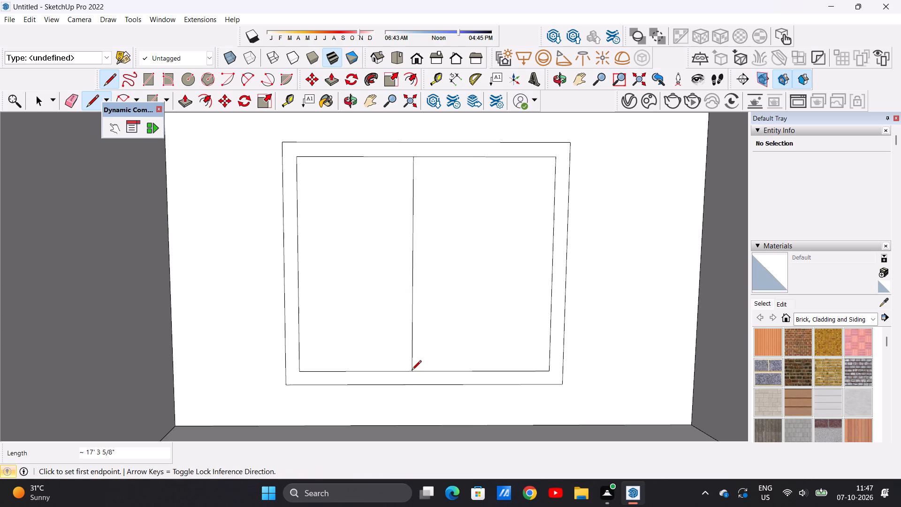
left_click(434, 157)
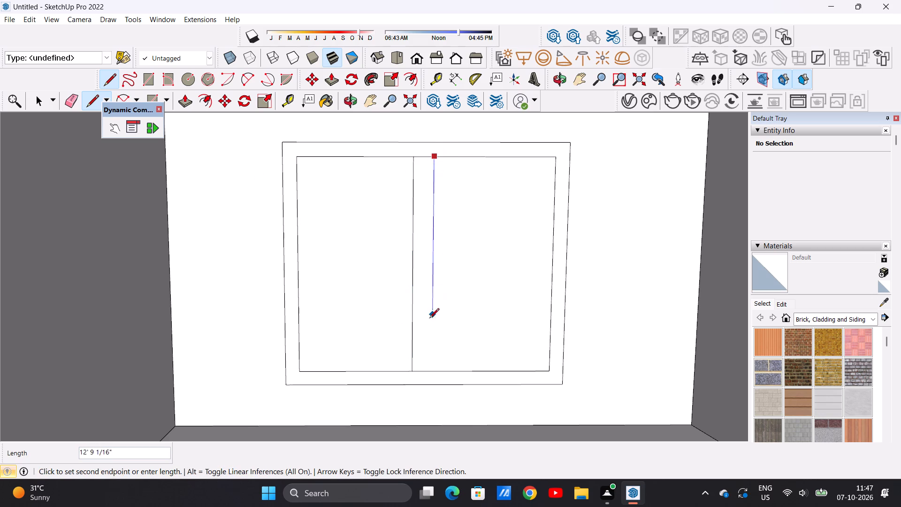
left_click(434, 371)
key("space")
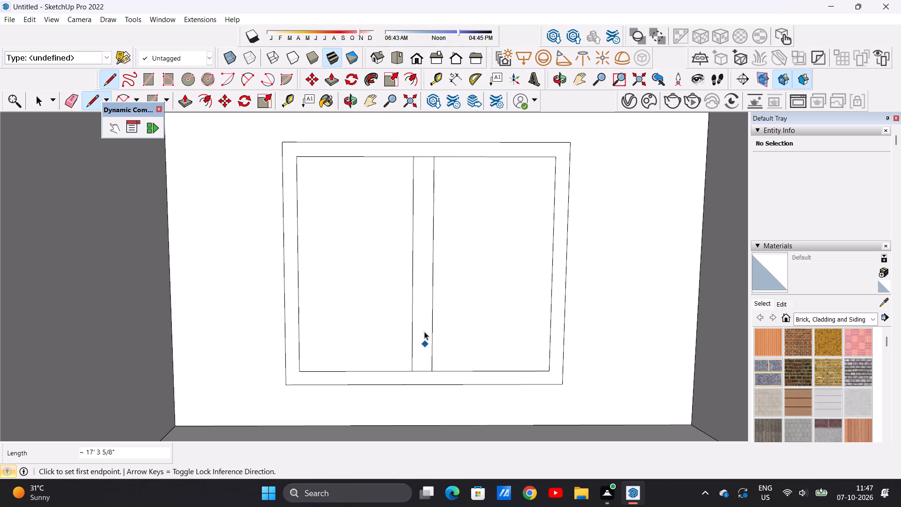
scroll(420, 230, "down", 13)
middle_click_drag(510, 194, 451, 224)
scroll(470, 205, "up", 3)
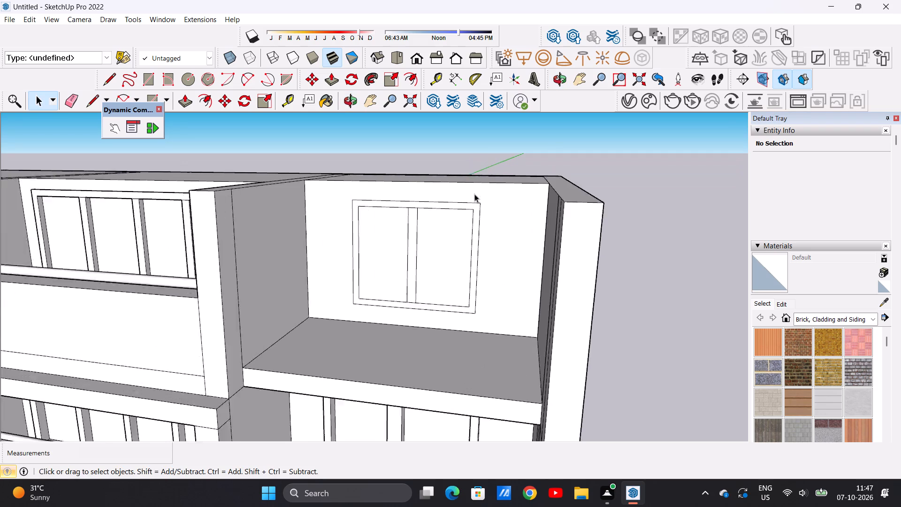
Push/Pull the frame face of the top storey's end-bay window outward about 1' 4".
scroll(474, 194, "up", 8)
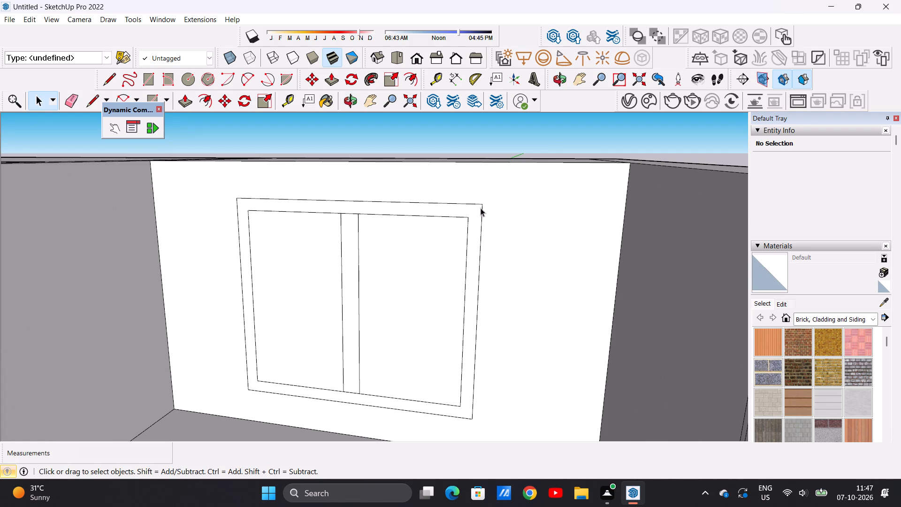
scroll(431, 239, "down", 1)
scroll(261, 216, "down", 15)
scroll(302, 213, "up", 12)
scroll(482, 197, "up", 4)
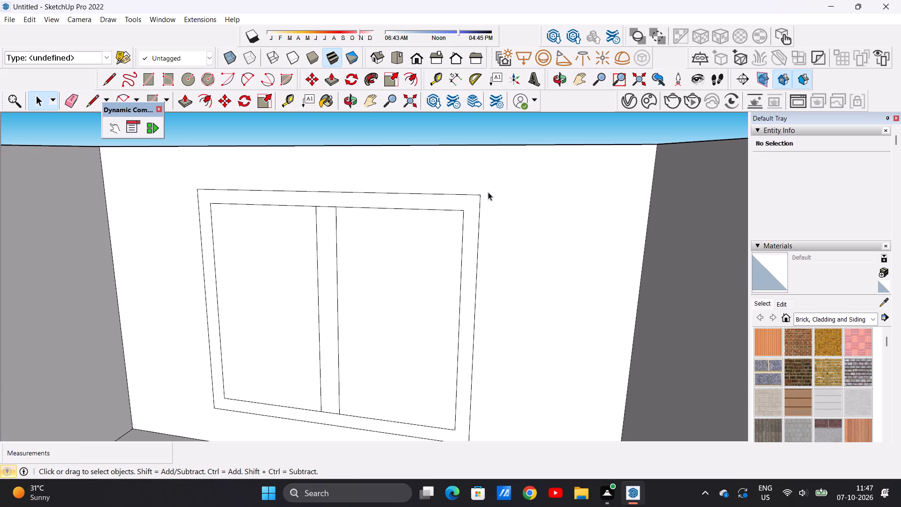
key("p")
left_click(467, 202)
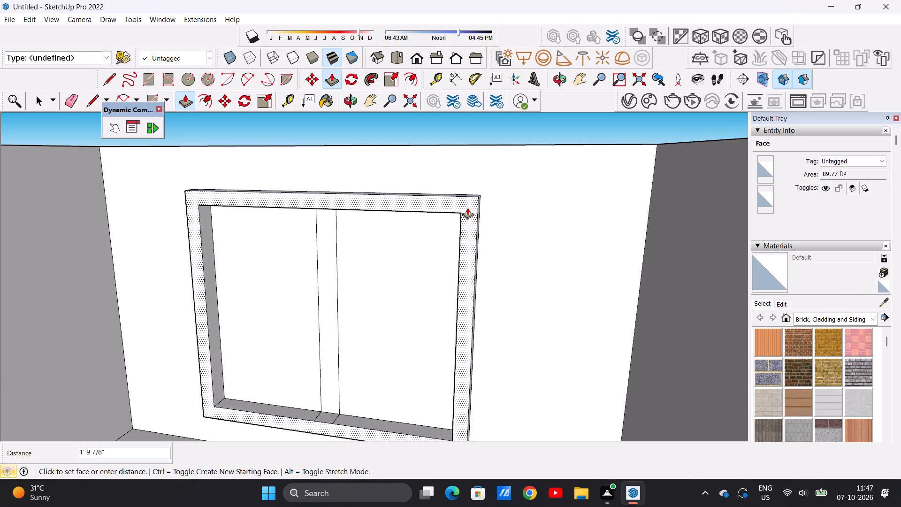
left_click(468, 207)
Push/Pull the end-bay window's central mullion outward 1' 4 1/8", flush with the front of its frame.
scroll(432, 217, "down", 6)
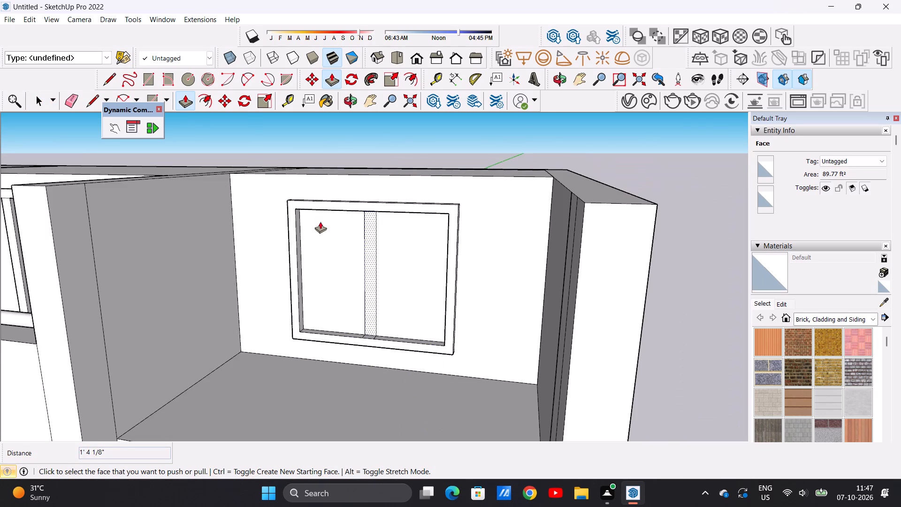
middle_click_drag(320, 222, 473, 221)
scroll(397, 231, "up", 10)
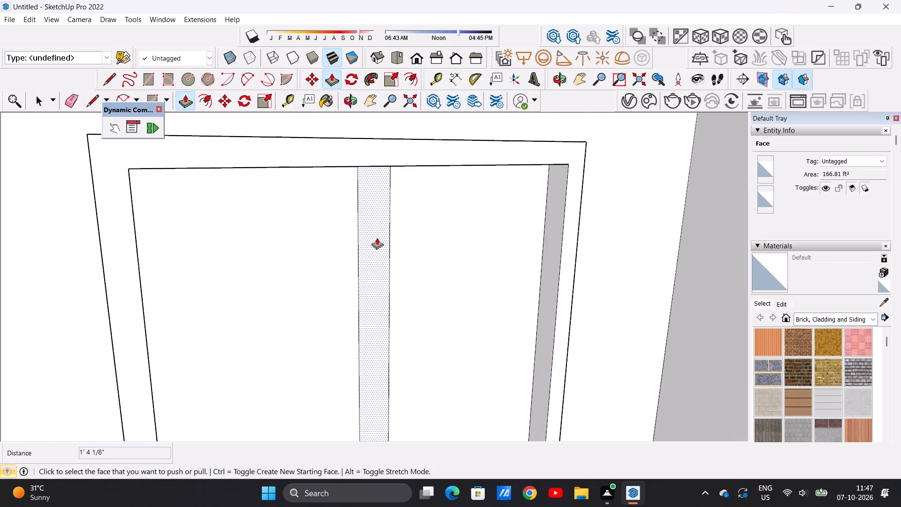
left_click(376, 238)
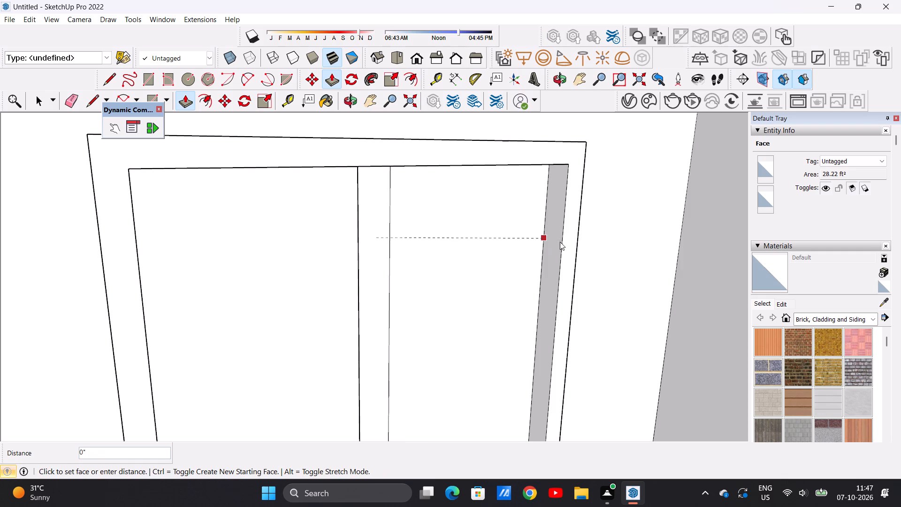
left_click(563, 262)
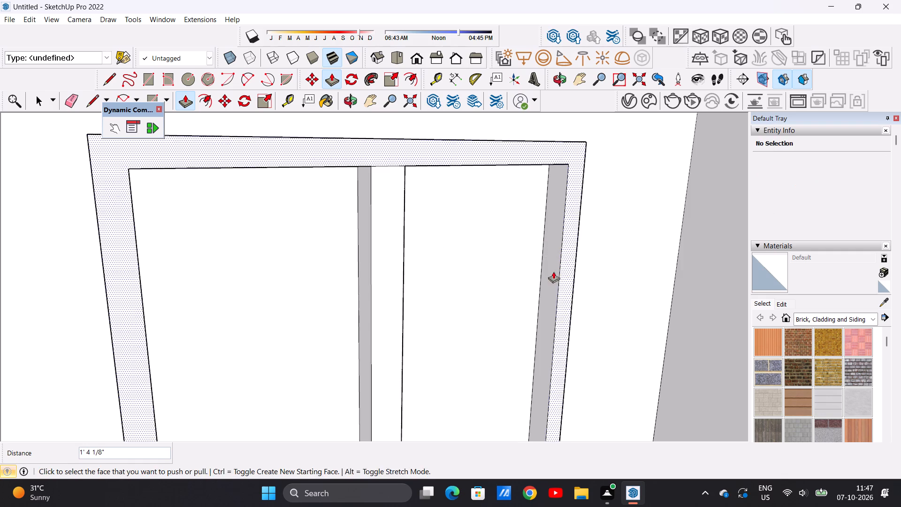
key("space")
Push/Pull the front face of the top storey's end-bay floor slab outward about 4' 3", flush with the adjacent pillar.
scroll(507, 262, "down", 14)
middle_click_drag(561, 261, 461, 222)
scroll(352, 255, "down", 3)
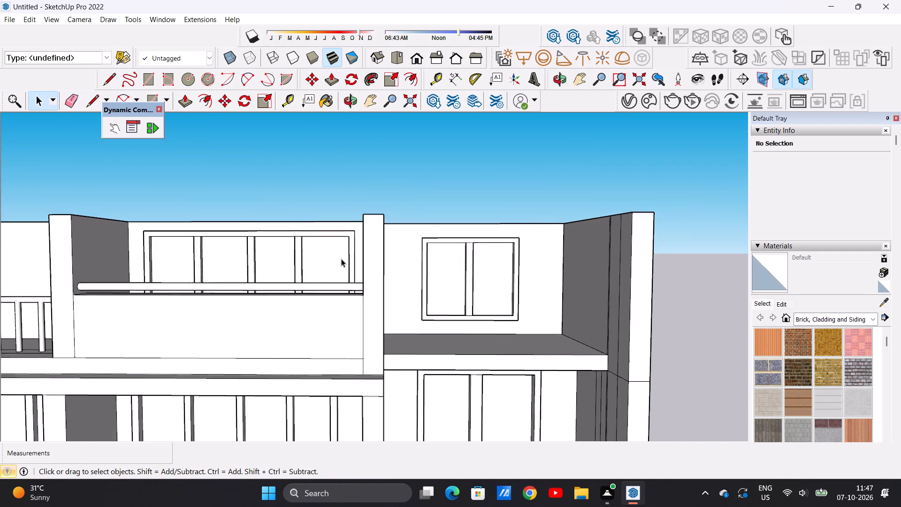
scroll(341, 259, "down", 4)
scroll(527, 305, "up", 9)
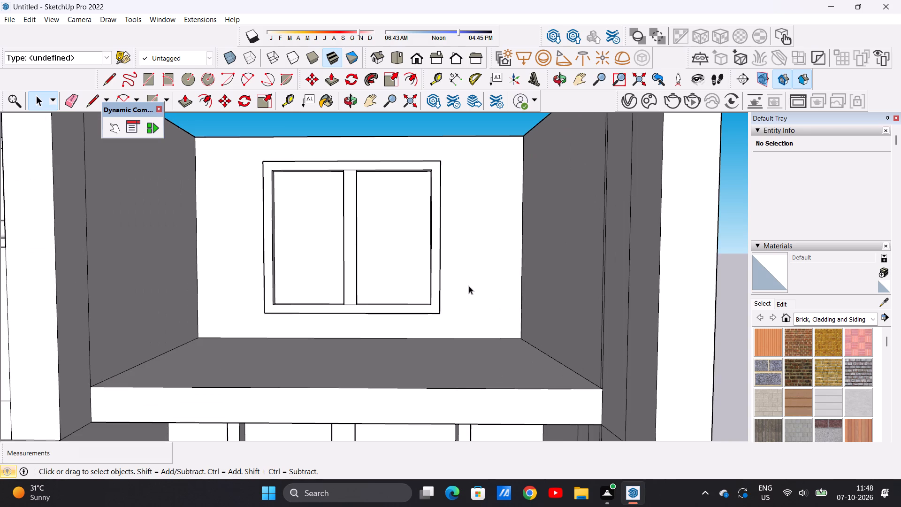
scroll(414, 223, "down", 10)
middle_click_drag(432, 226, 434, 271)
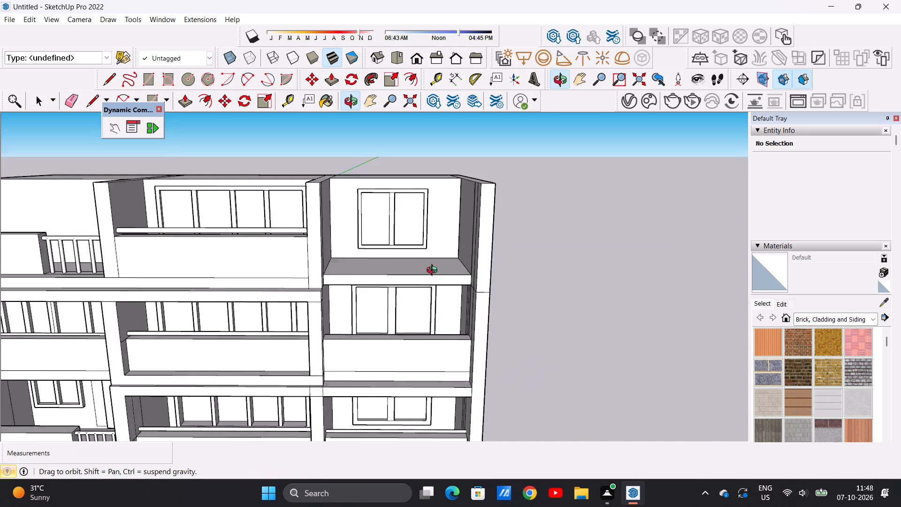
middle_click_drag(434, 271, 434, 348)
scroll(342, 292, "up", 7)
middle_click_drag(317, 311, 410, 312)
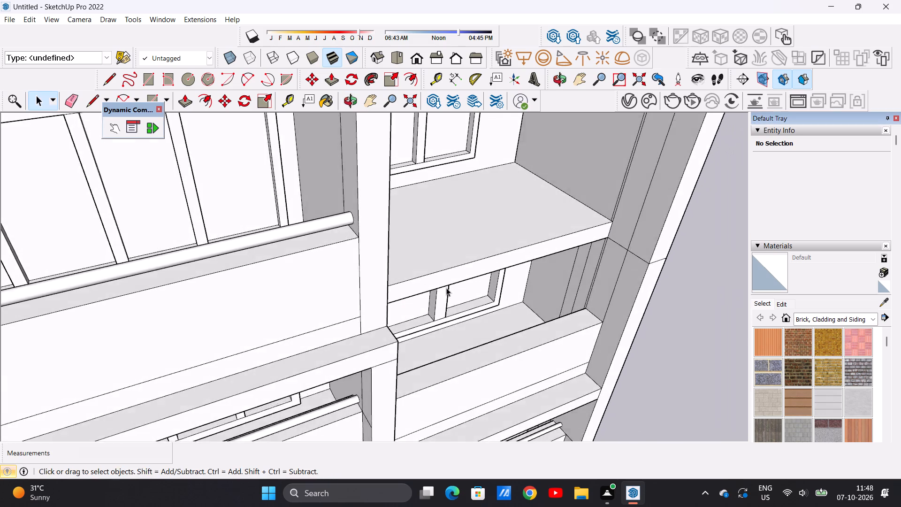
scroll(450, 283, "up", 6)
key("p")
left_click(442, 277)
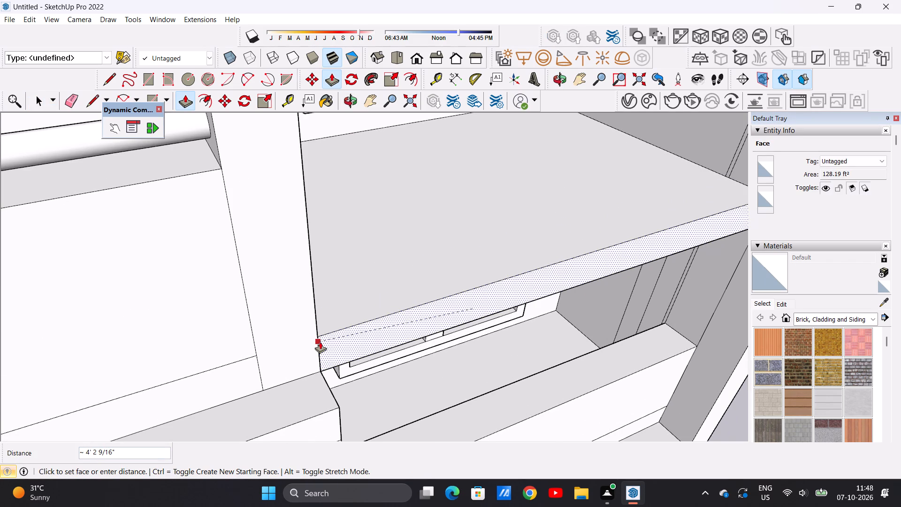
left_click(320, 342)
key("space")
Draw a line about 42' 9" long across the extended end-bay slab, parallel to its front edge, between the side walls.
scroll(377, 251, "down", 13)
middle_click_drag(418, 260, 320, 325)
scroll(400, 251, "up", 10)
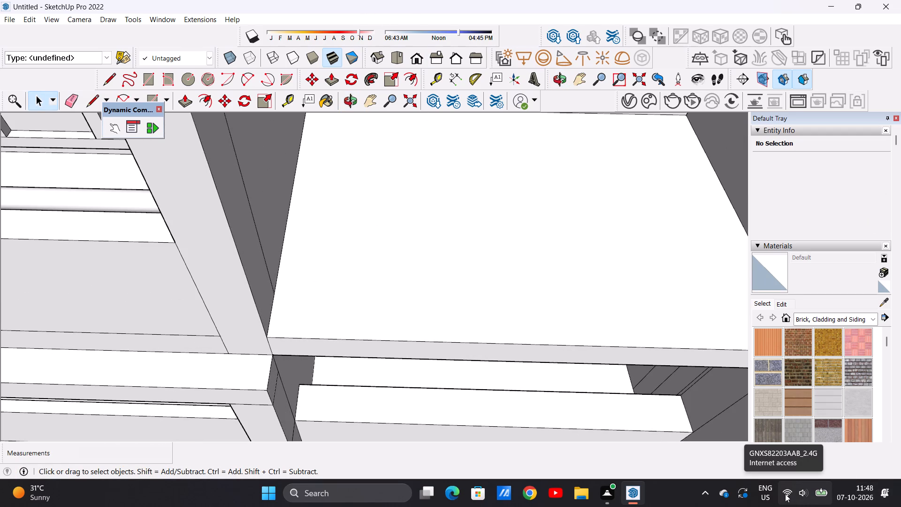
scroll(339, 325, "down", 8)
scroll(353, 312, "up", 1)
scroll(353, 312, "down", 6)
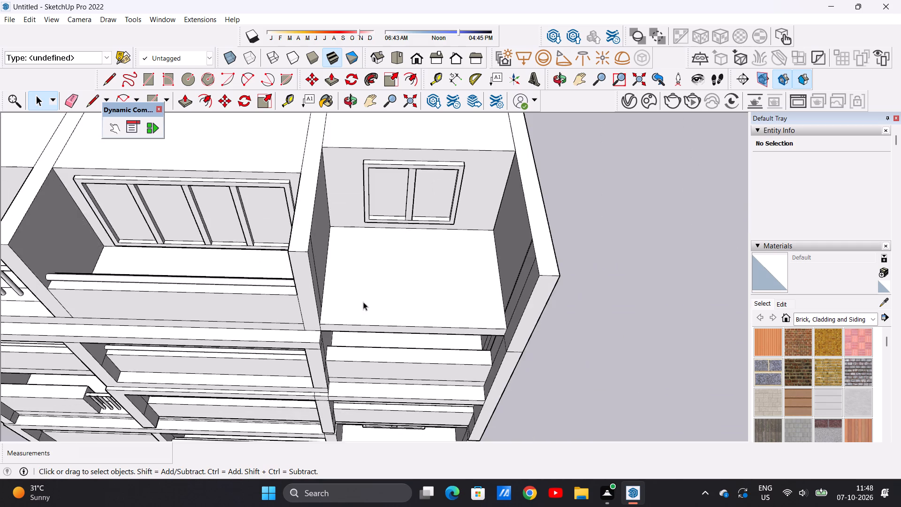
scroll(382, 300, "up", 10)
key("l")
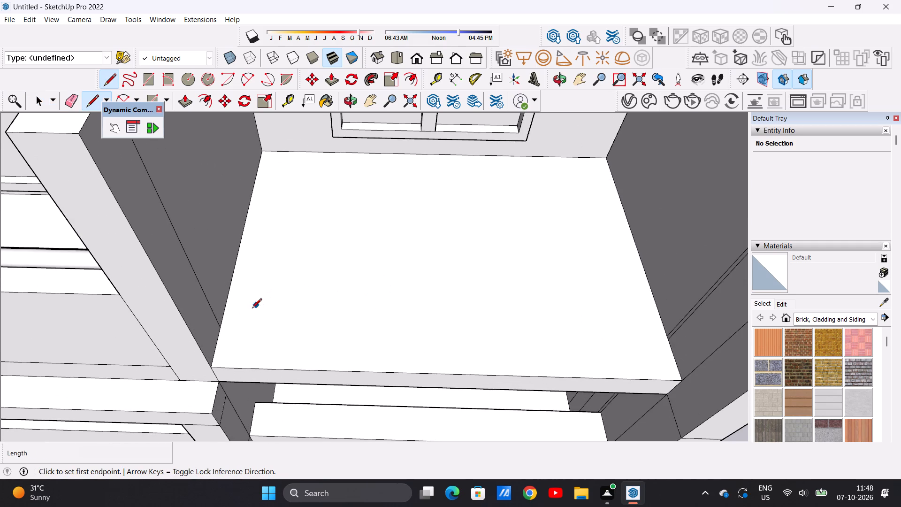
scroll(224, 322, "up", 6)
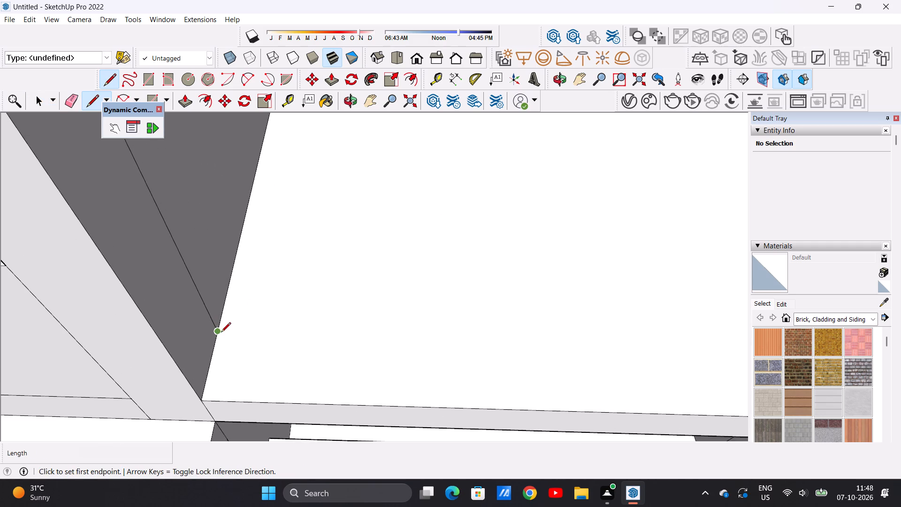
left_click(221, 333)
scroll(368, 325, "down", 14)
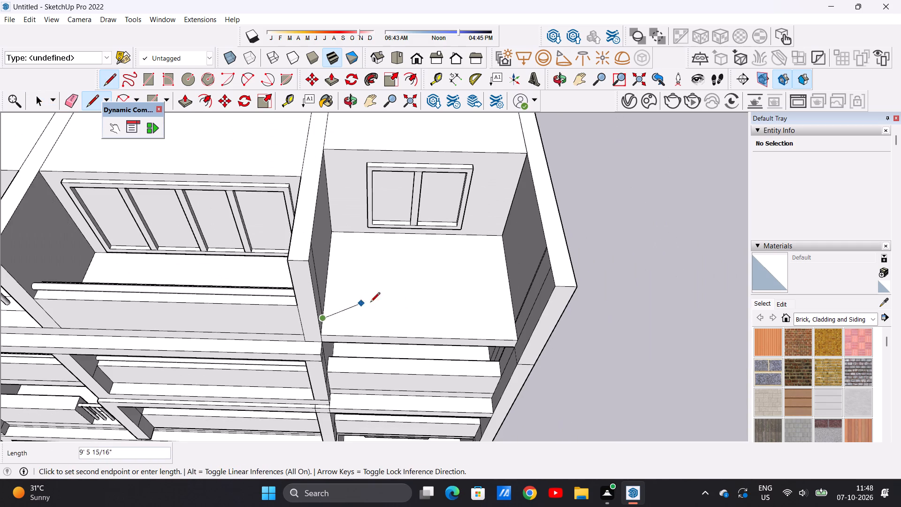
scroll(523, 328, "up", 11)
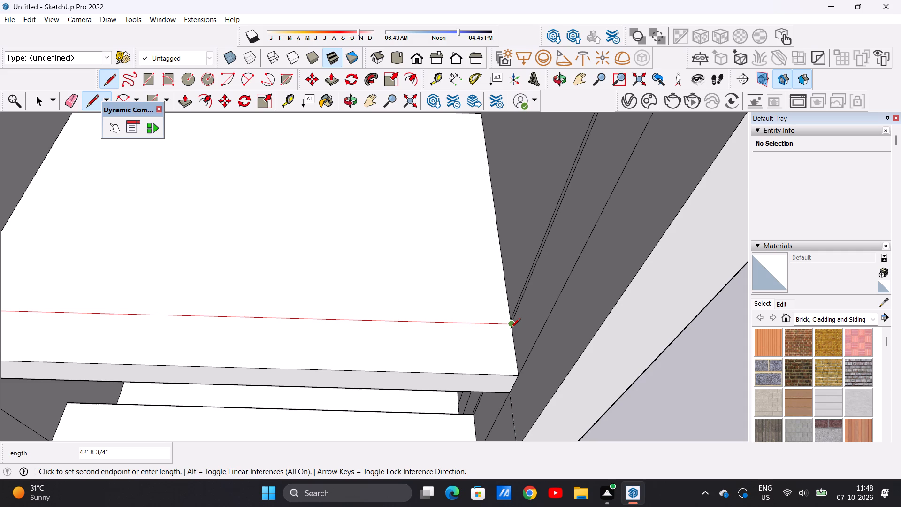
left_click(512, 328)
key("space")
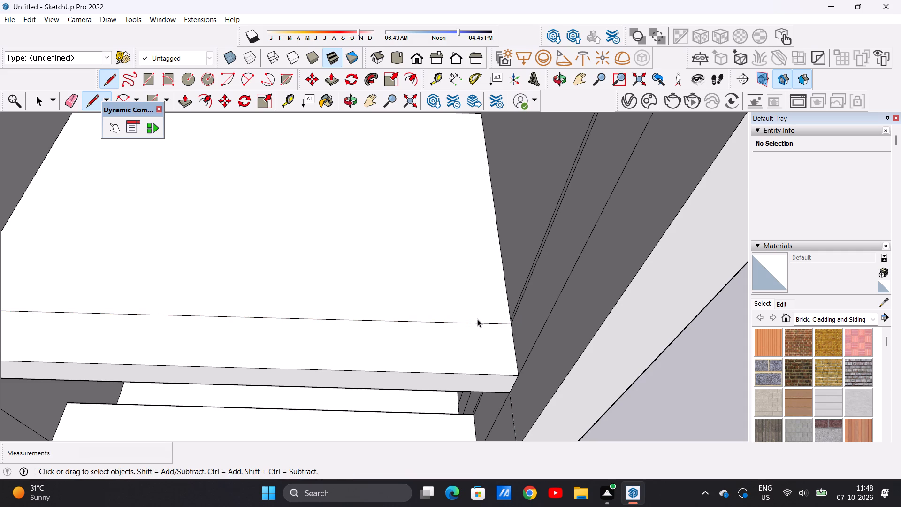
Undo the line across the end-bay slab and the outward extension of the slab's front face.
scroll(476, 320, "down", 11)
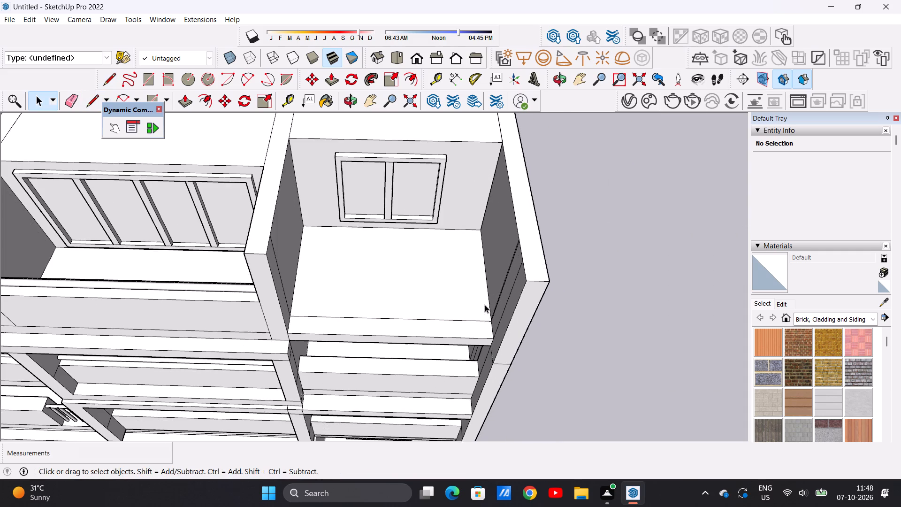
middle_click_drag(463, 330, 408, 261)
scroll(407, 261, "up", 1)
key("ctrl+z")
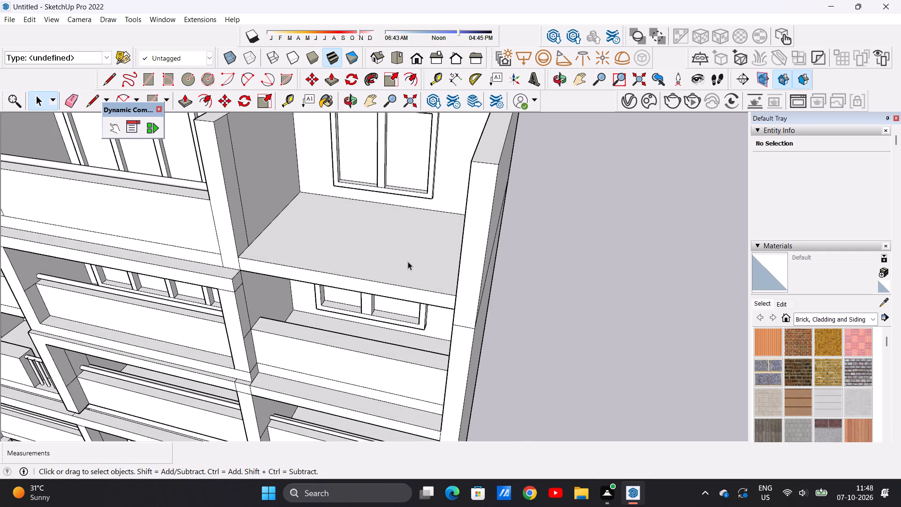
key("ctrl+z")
Draw a line about 42' 9" long across the end-bay floor slab near its front edge, marking a narrow parapet strip.
middle_click_drag(320, 227, 400, 283)
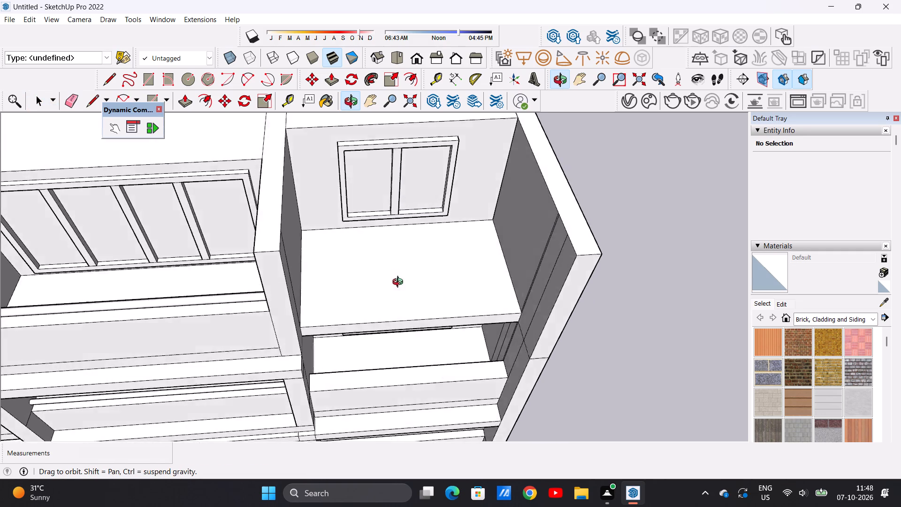
middle_click_drag(400, 283, 391, 255)
middle_click_drag(385, 284, 383, 293)
middle_click_drag(382, 297, 361, 338)
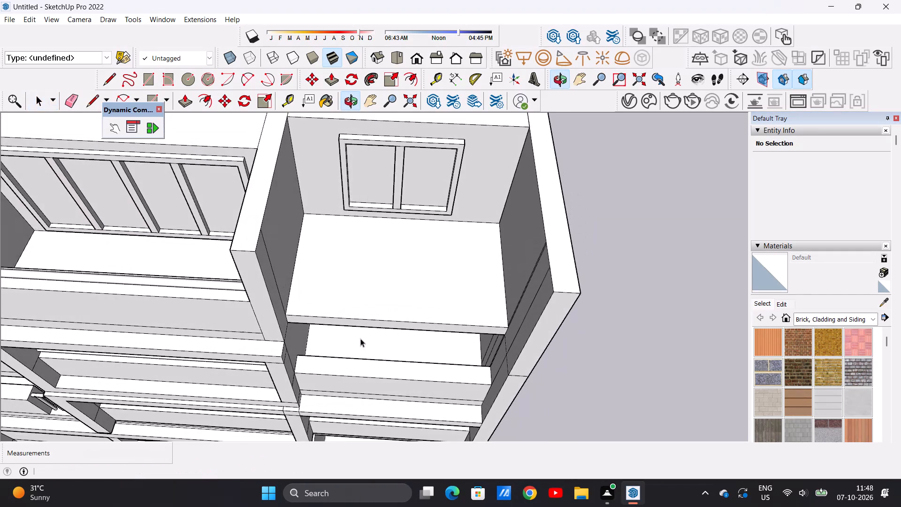
scroll(403, 300, "up", 3)
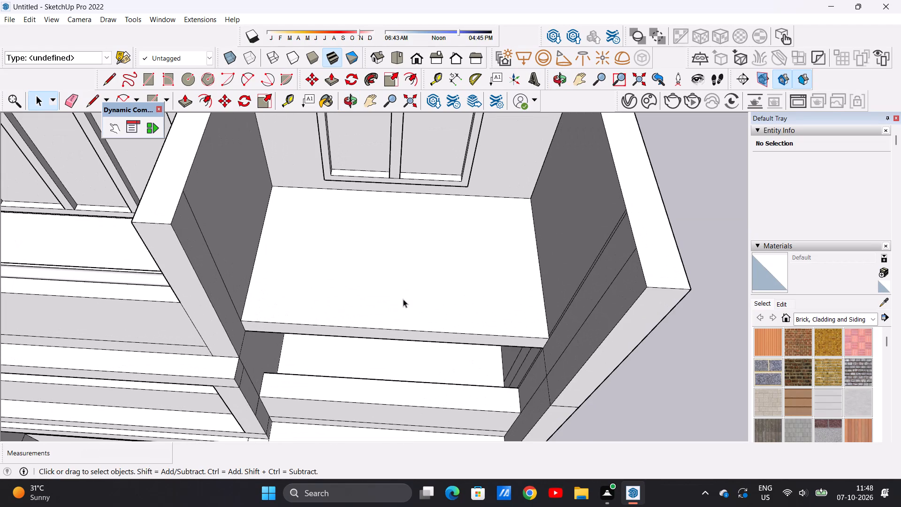
scroll(407, 280, "down", 1)
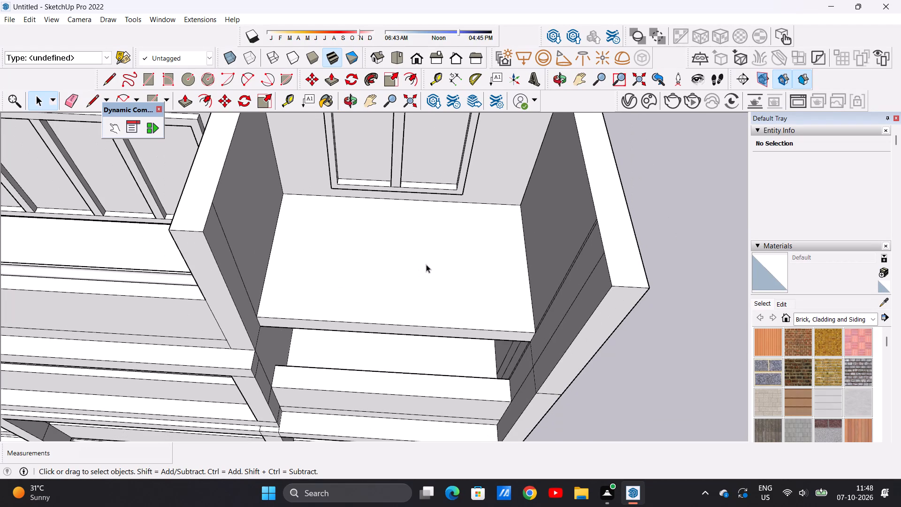
key("l")
scroll(271, 311, "up", 6)
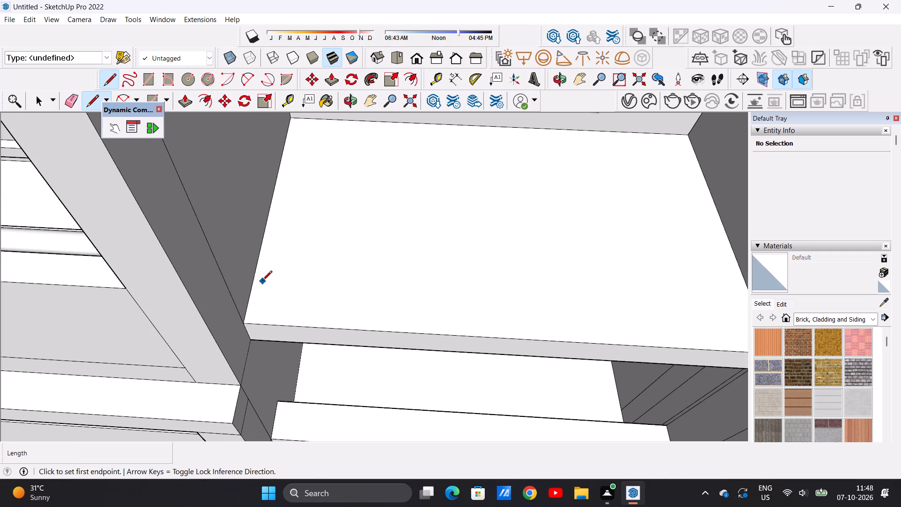
left_click(253, 288)
scroll(400, 288, "down", 6)
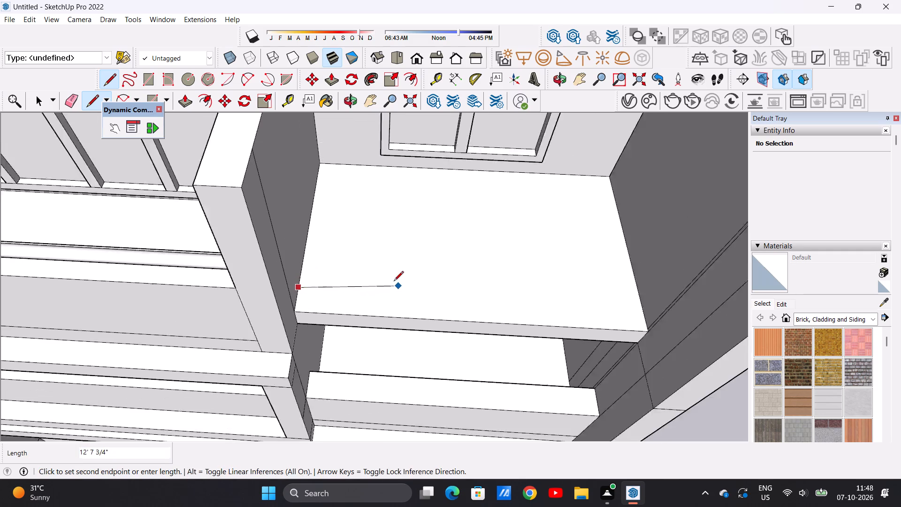
scroll(594, 297, "up", 4)
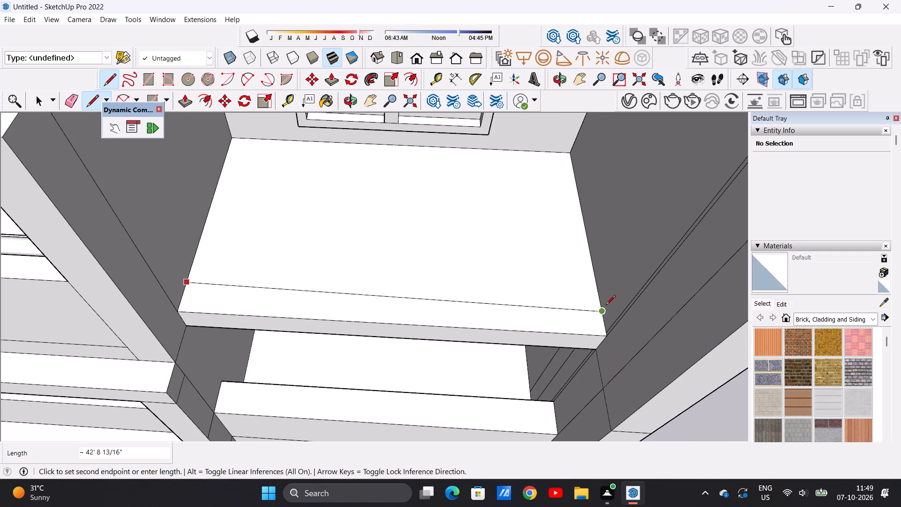
left_click(602, 301)
key("space")
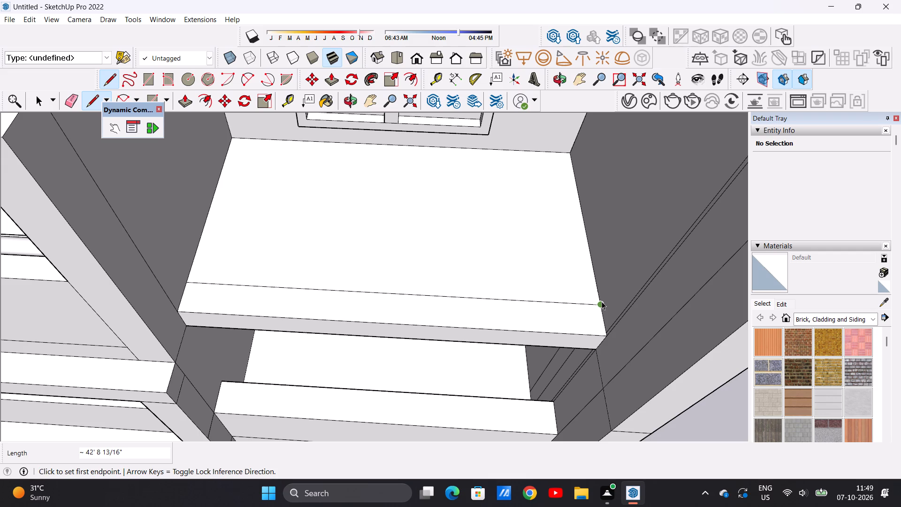
Push/Pull the narrow front strip of the end-bay slab up about 9' 8" to form the parapet.
scroll(460, 260, "down", 8)
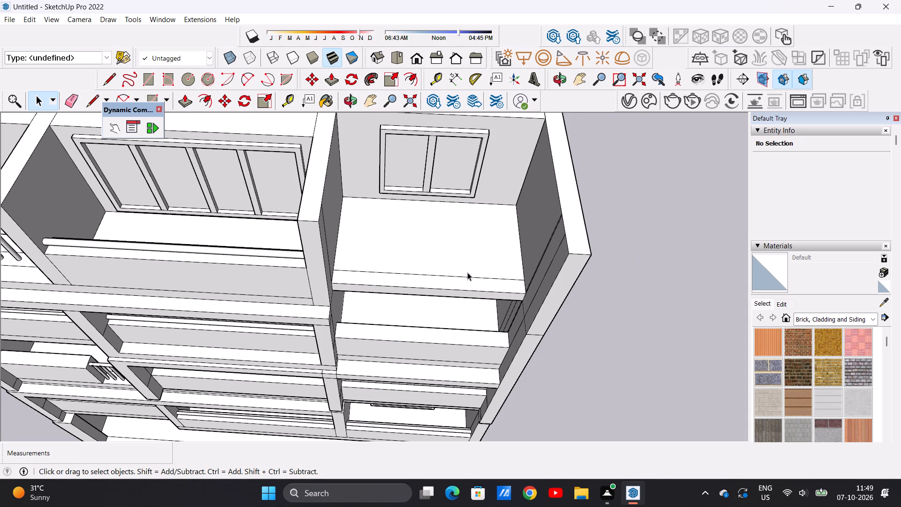
scroll(519, 292, "up", 3)
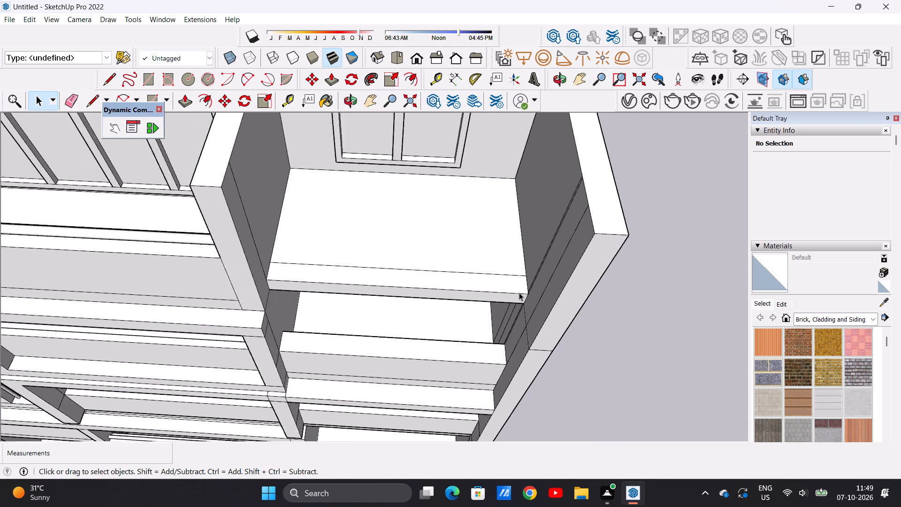
scroll(519, 292, "up", 3)
key("p")
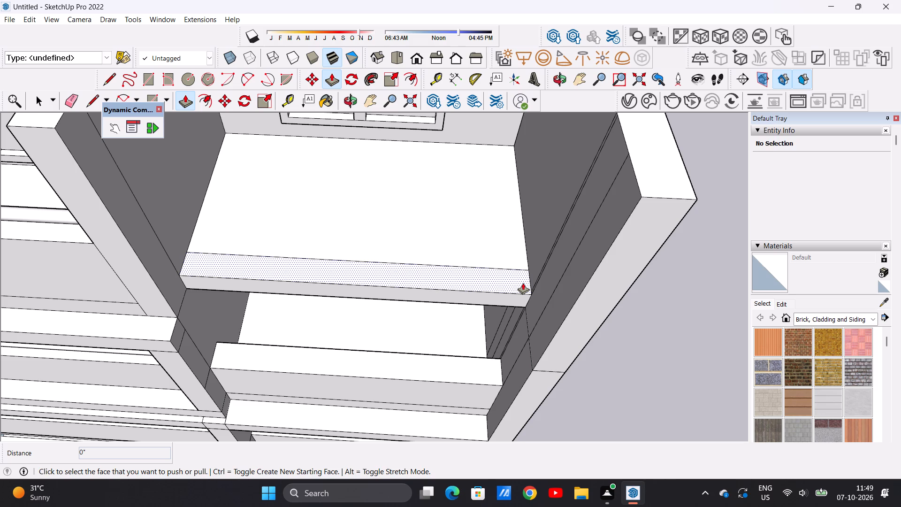
left_click(523, 283)
scroll(542, 246, "down", 7)
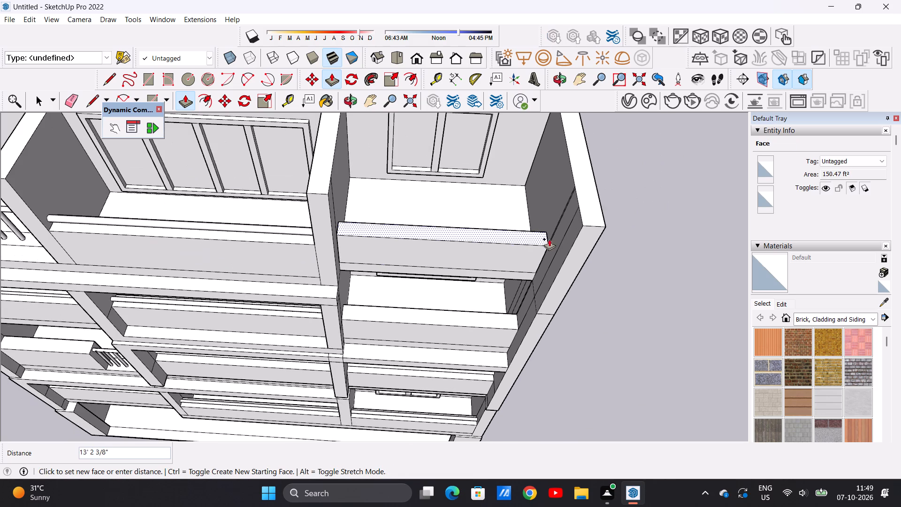
scroll(553, 233, "up", 5)
middle_click_drag(548, 254, 553, 179)
scroll(518, 218, "down", 11)
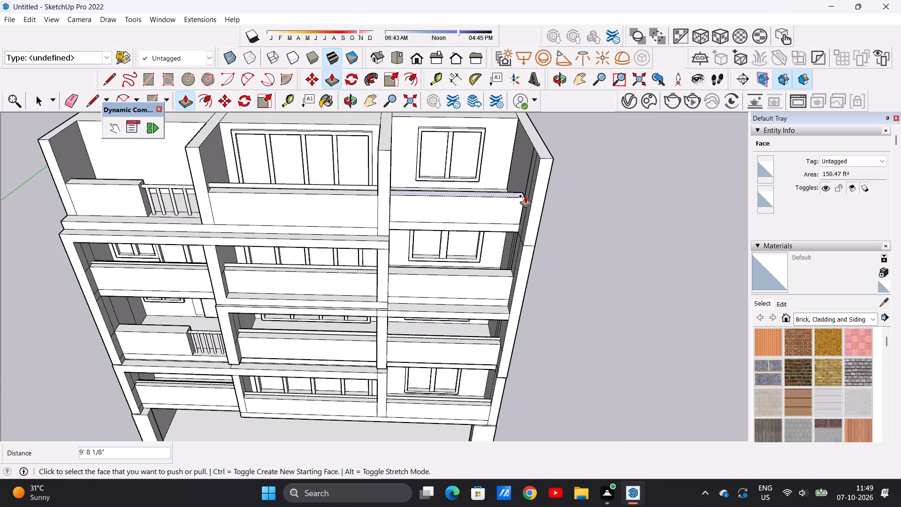
left_click(525, 196)
key("space")
scroll(496, 210, "down", 13)
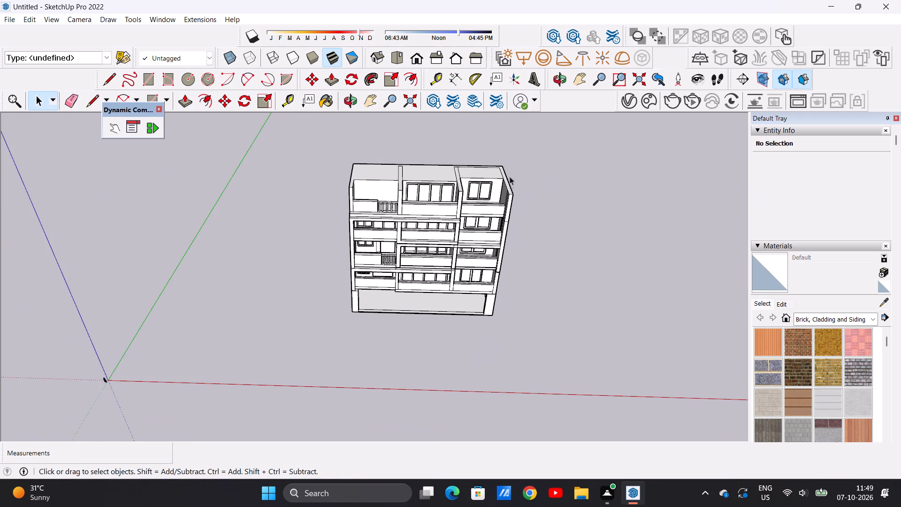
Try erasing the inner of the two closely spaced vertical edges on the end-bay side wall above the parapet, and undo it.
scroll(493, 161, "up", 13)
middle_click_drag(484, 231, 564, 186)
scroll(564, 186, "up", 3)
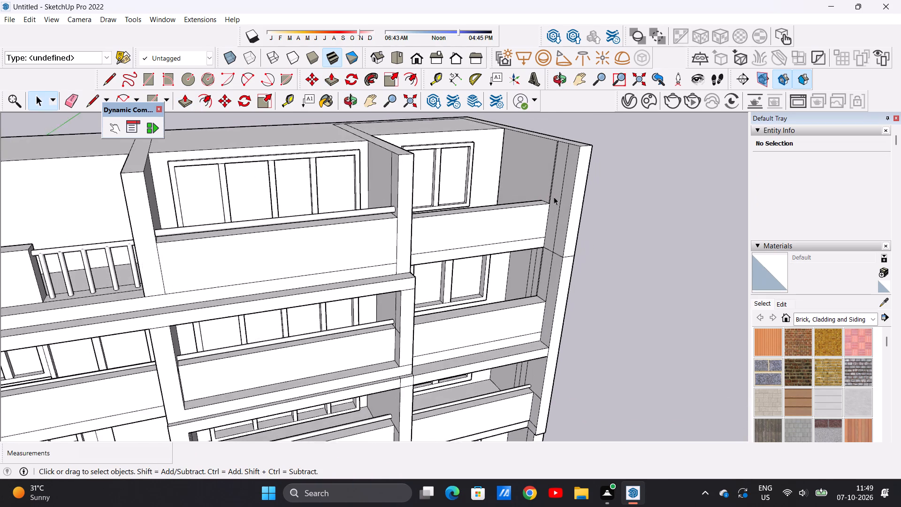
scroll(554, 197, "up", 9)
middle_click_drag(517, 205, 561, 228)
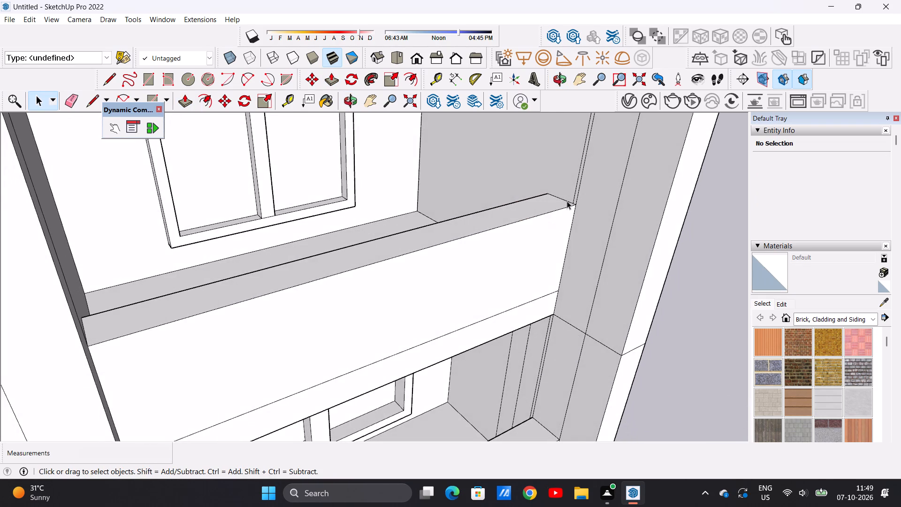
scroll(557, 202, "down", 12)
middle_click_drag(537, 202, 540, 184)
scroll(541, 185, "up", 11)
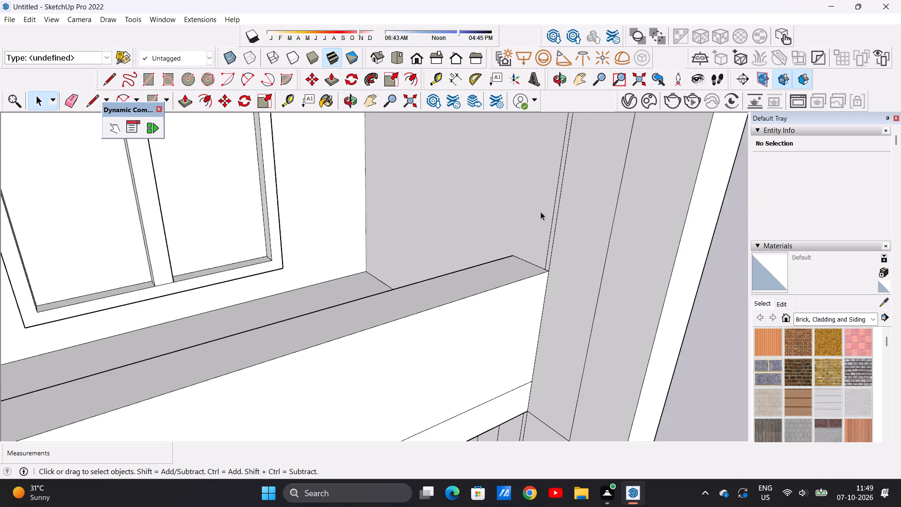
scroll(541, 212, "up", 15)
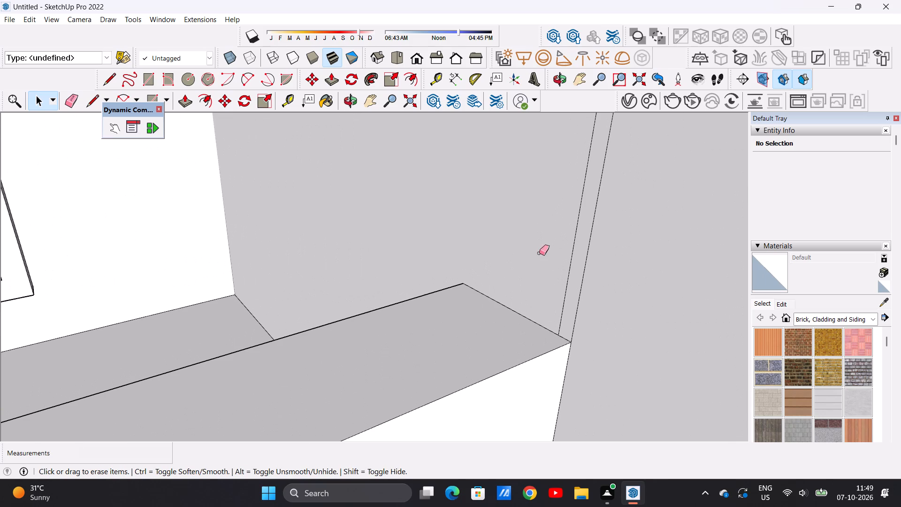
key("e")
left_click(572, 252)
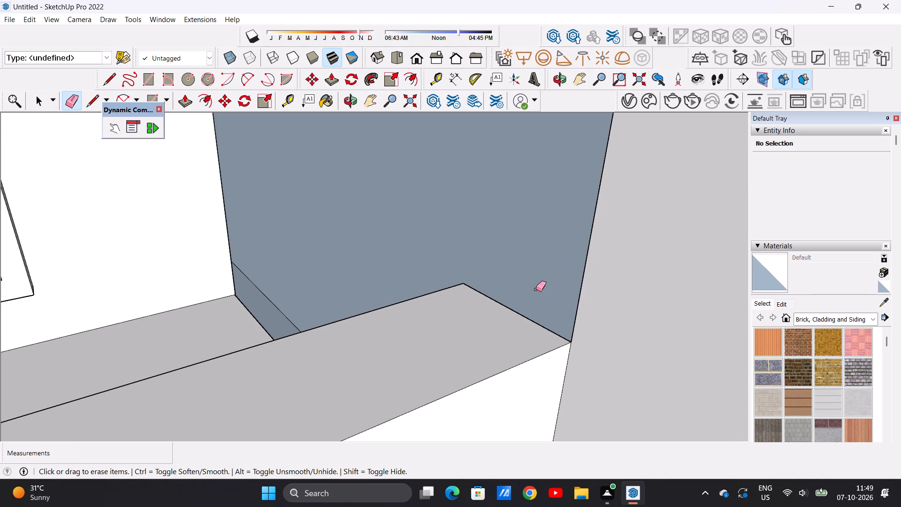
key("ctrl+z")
Erase the outer of the two closely spaced vertical edges on the end-bay side wall above the parapet corner.
scroll(578, 309, "up", 1)
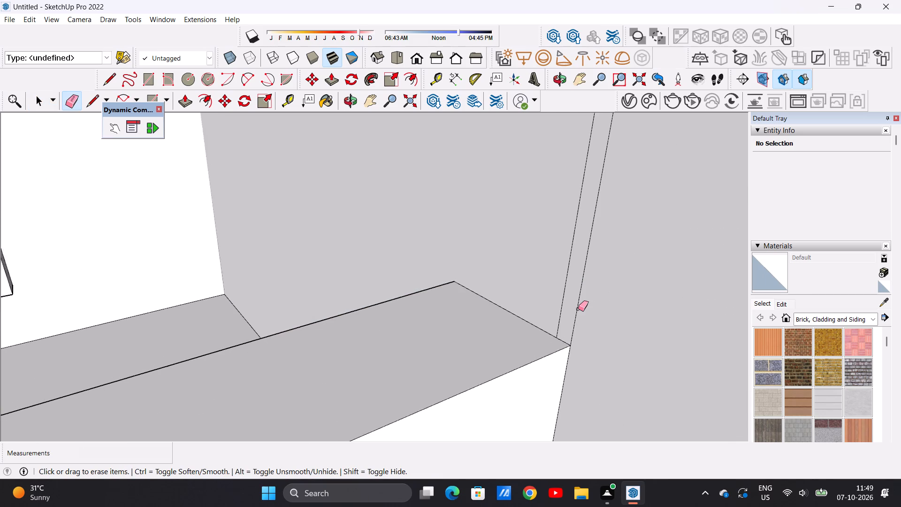
scroll(578, 309, "up", 6)
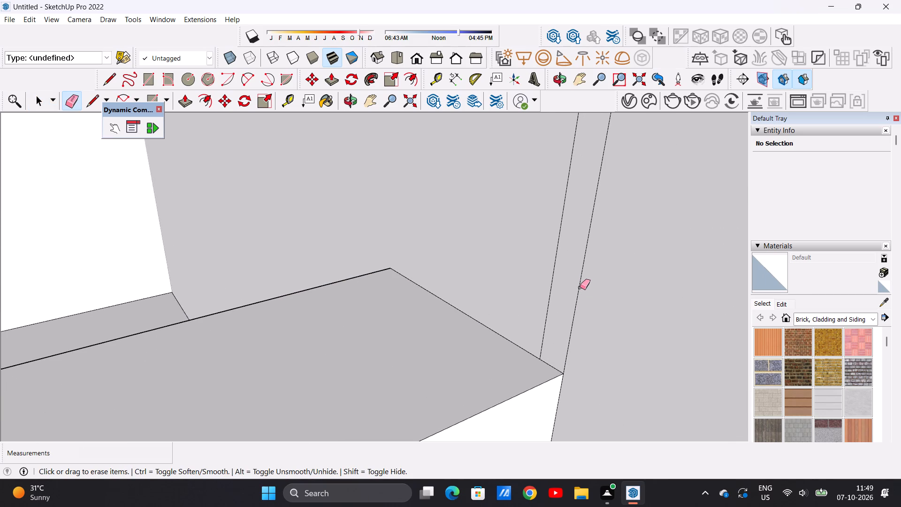
left_click(580, 287)
scroll(571, 315, "down", 20)
scroll(571, 315, "down", 9)
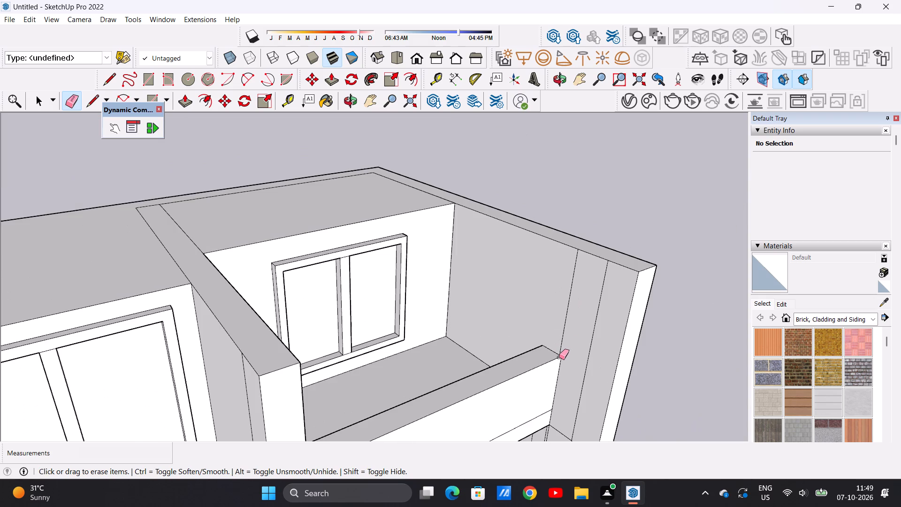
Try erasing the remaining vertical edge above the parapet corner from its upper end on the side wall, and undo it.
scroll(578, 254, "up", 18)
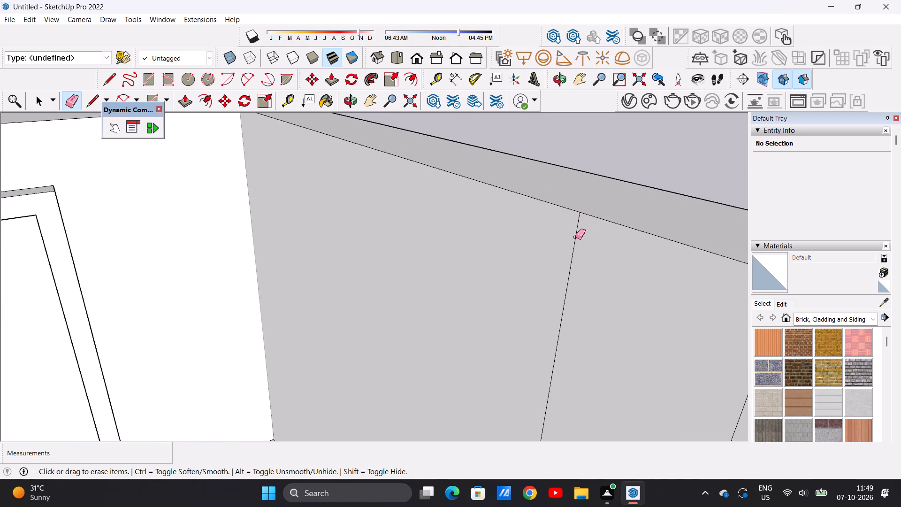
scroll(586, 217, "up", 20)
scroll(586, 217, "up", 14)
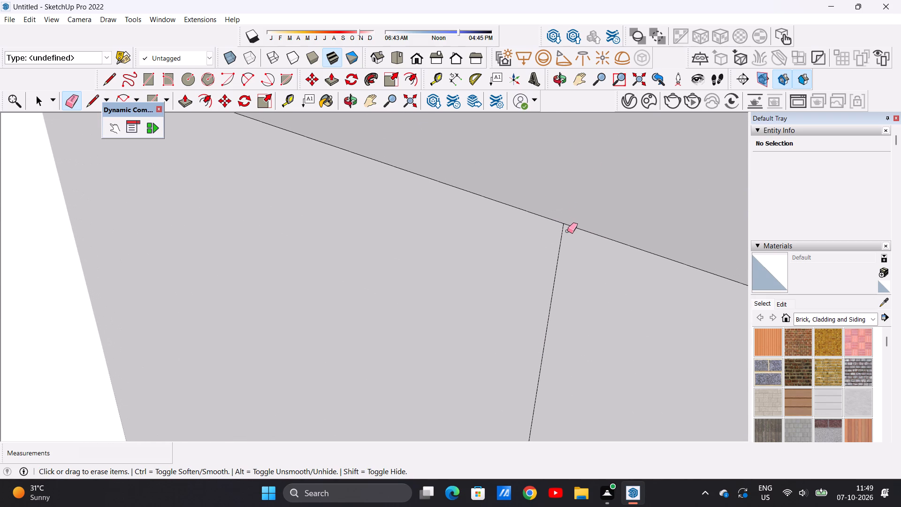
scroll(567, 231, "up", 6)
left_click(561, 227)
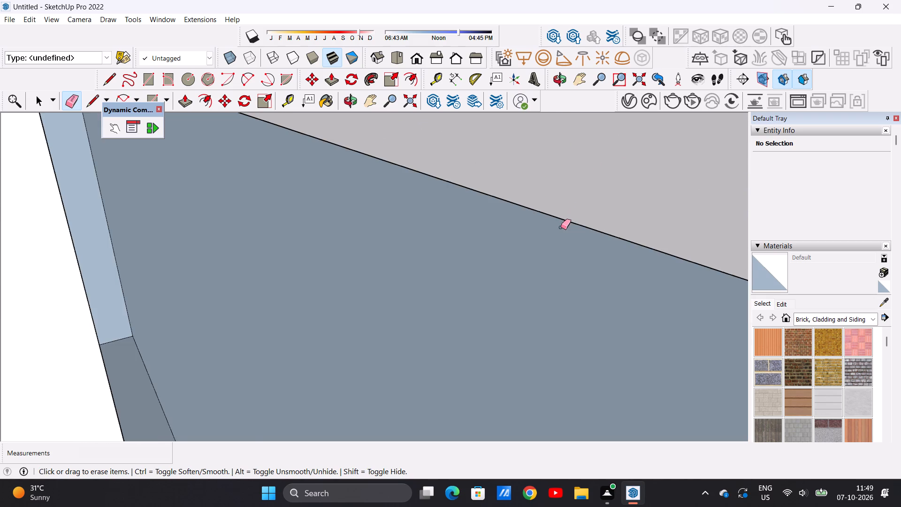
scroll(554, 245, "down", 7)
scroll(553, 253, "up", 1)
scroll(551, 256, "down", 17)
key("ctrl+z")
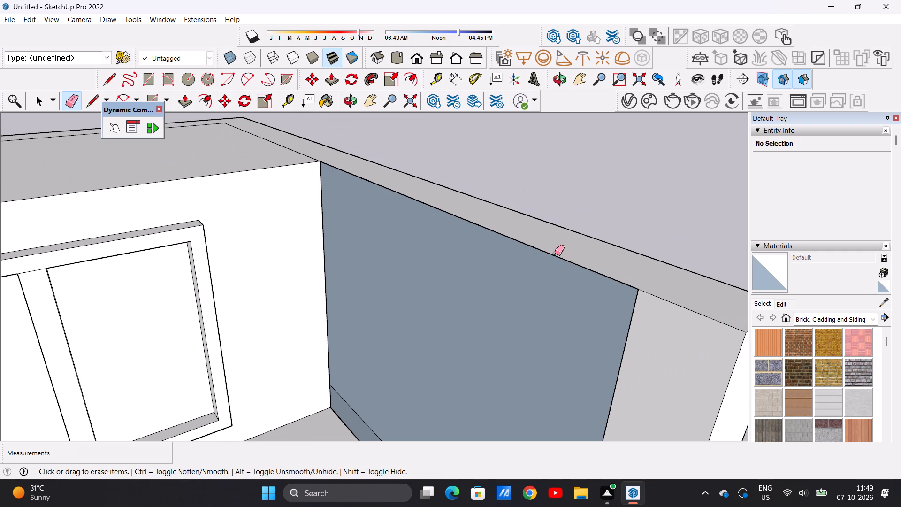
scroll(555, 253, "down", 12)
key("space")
Draw a circle of about 6" radius on the end-bay side wall just above the top of the parapet.
scroll(538, 348, "up", 2)
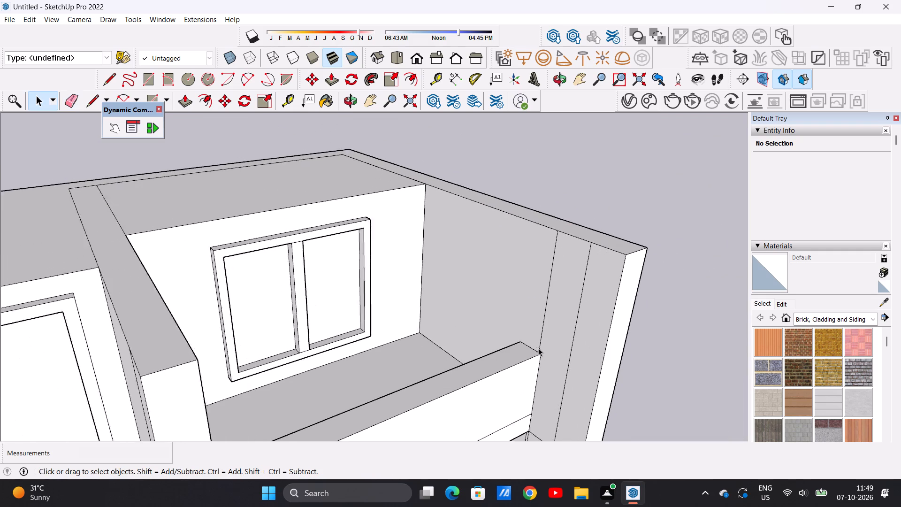
scroll(538, 348, "up", 1)
middle_click_drag(529, 346, 562, 320)
scroll(547, 318, "up", 6)
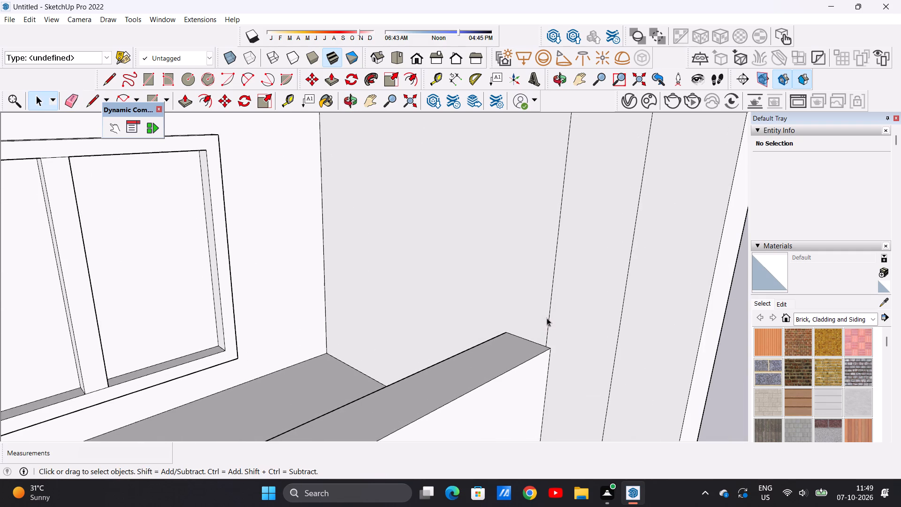
key("c")
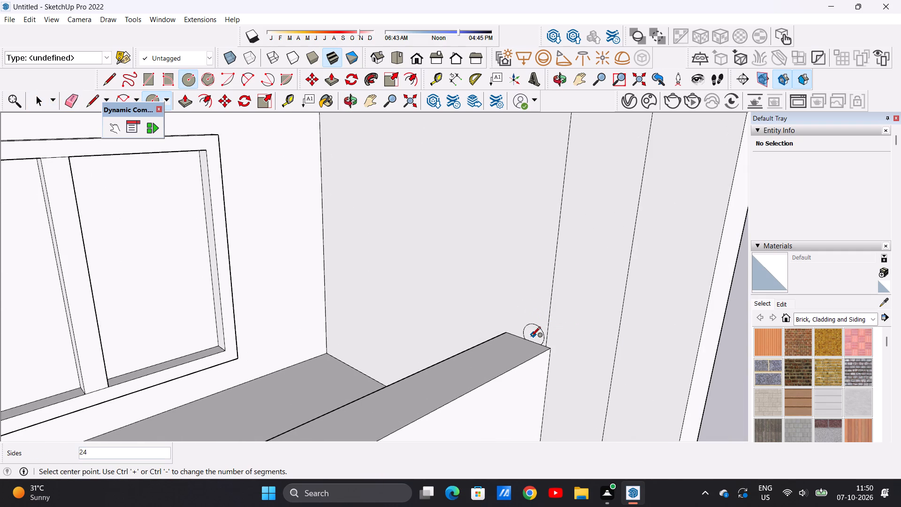
scroll(529, 313, "up", 4)
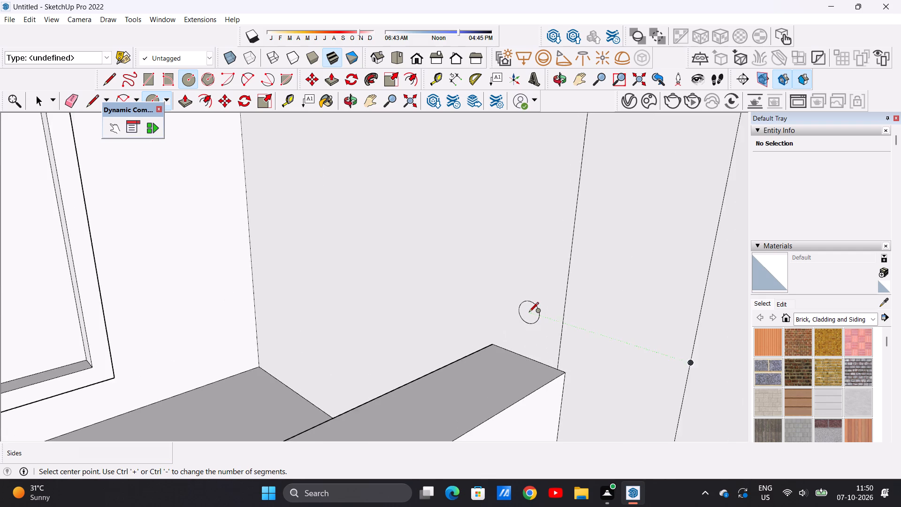
scroll(529, 313, "up", 6)
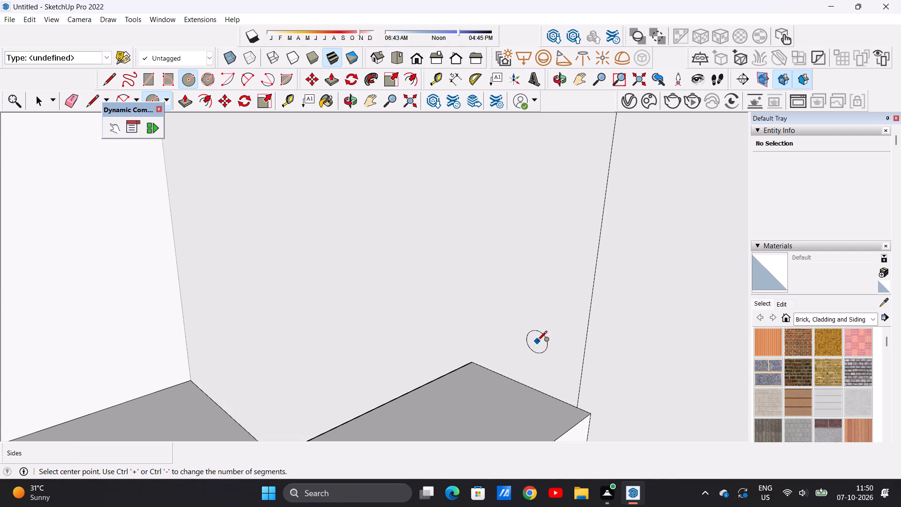
left_click(538, 341)
left_click(544, 323)
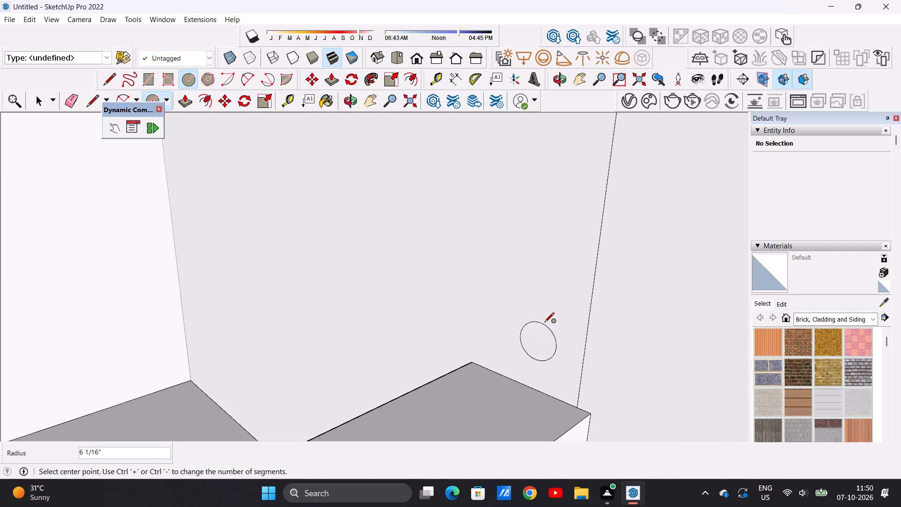
key("space")
Push/Pull the circle about 43' across the end bay to the opposite dividing wall to form the parapet handrail.
key("p")
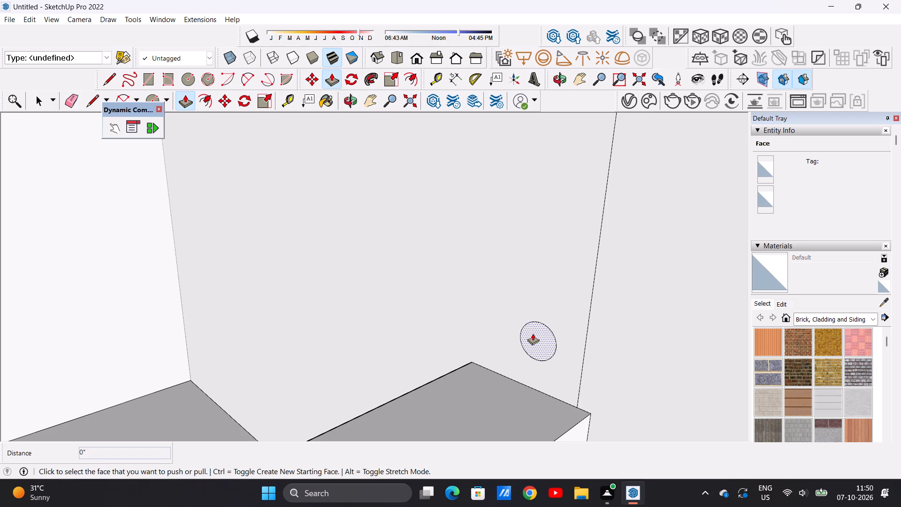
left_click(533, 333)
scroll(477, 337, "down", 12)
scroll(417, 342, "down", 12)
middle_click_drag(422, 341, 331, 336)
scroll(328, 336, "up", 6)
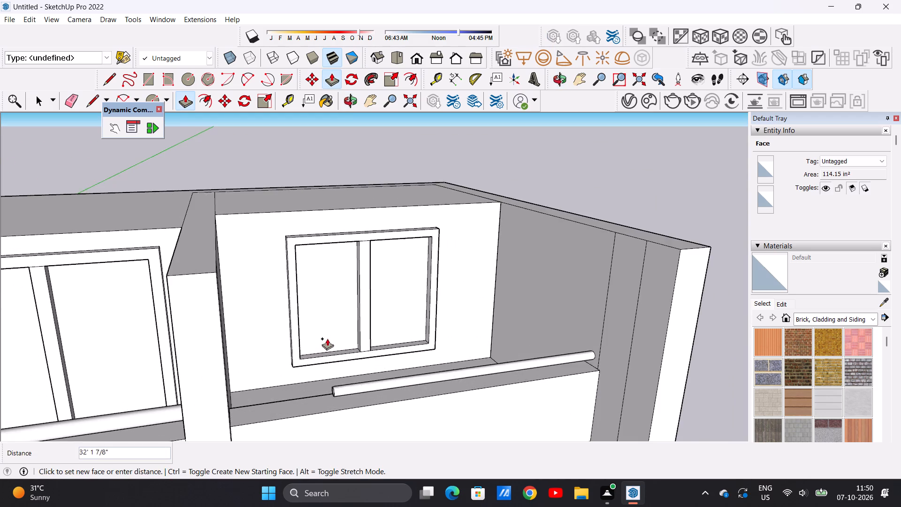
middle_click_drag(298, 351, 239, 314)
scroll(188, 332, "up", 5)
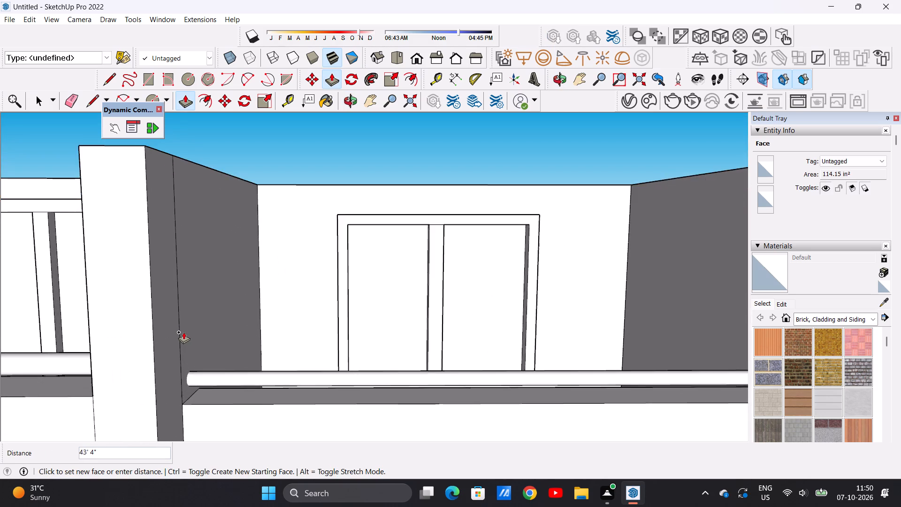
scroll(183, 332, "up", 2)
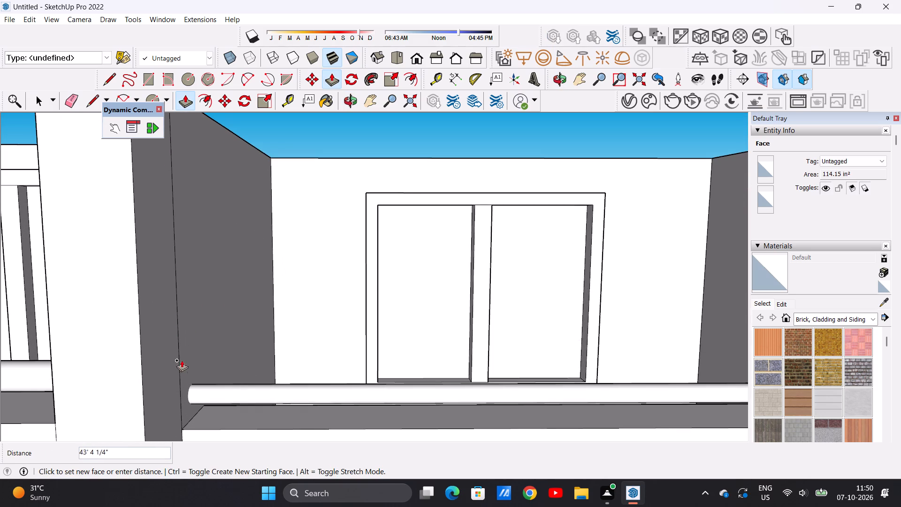
scroll(187, 367, "up", 3)
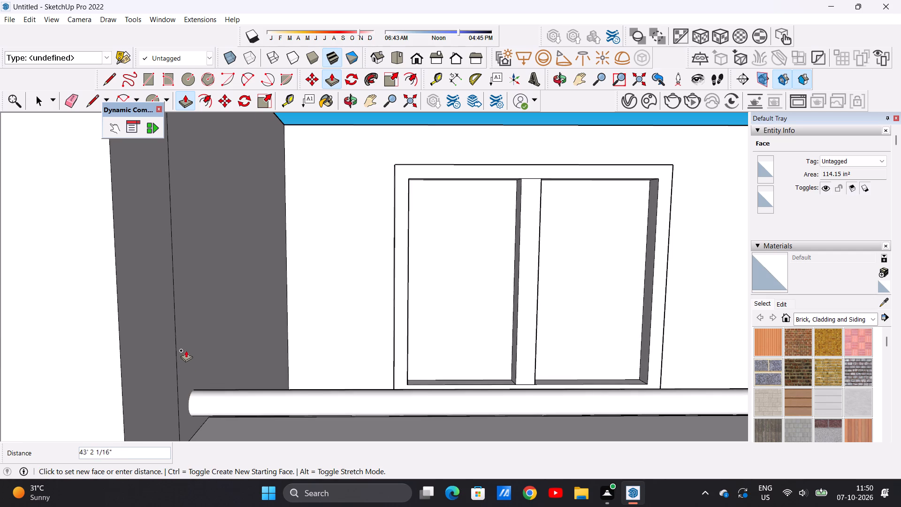
scroll(194, 387, "down", 10)
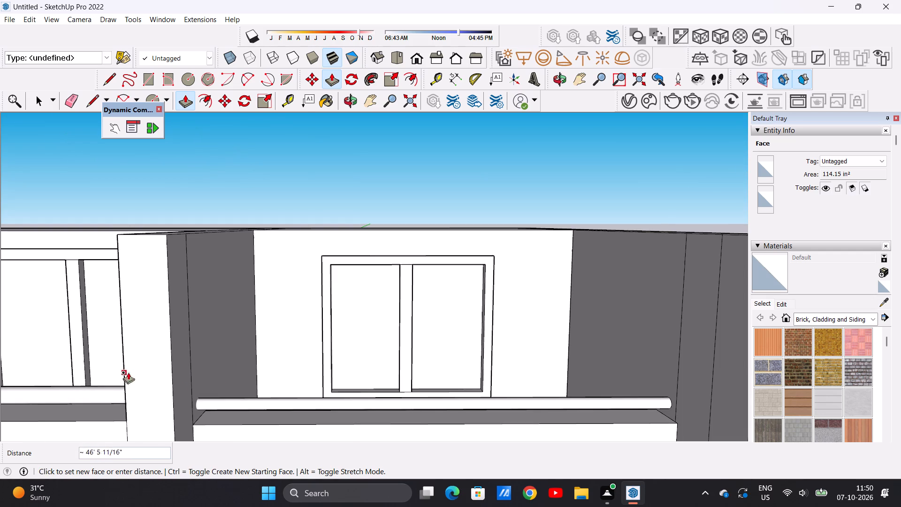
scroll(198, 385, "up", 16)
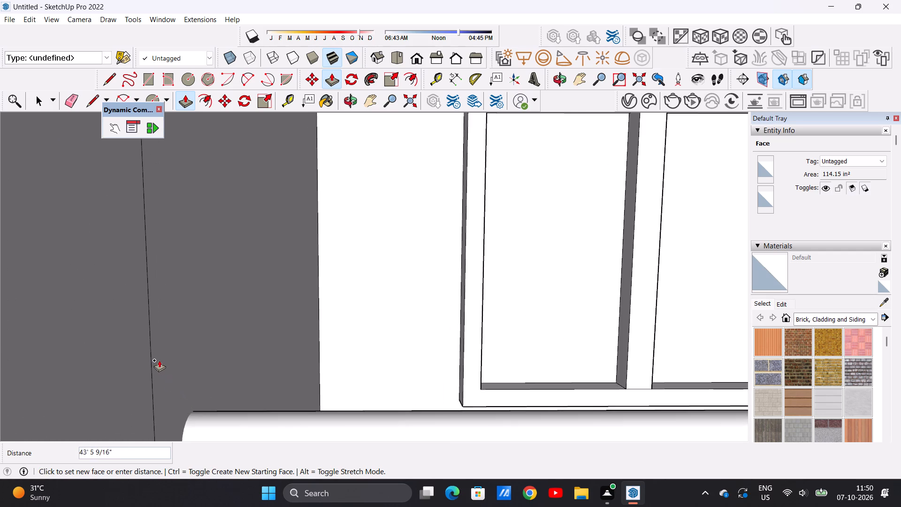
left_click(159, 360)
key("space")
Examine the end-bay handrail where it meets the dividing wall, and the whole building from the front and above.
scroll(351, 360, "down", 14)
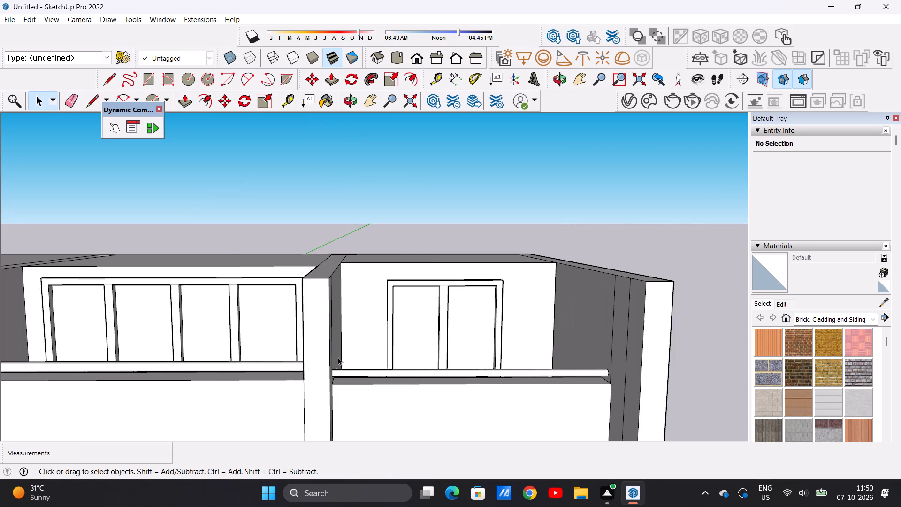
middle_click_drag(327, 370, 305, 364)
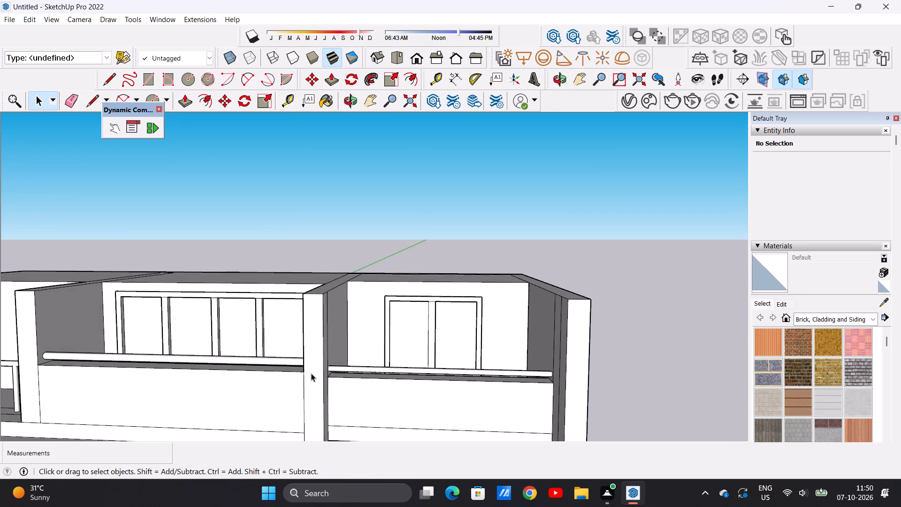
scroll(313, 370, "up", 12)
scroll(416, 315, "up", 4)
scroll(315, 330, "down", 3)
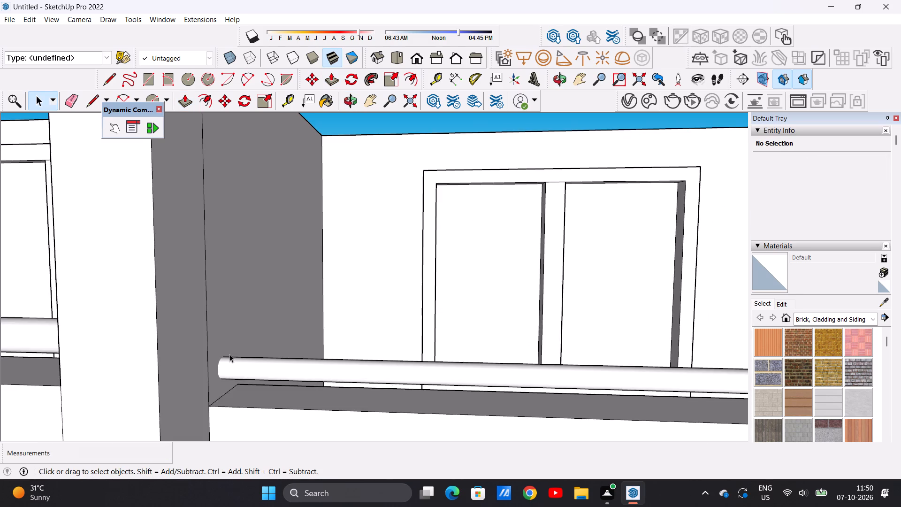
scroll(229, 362, "up", 13)
key("space")
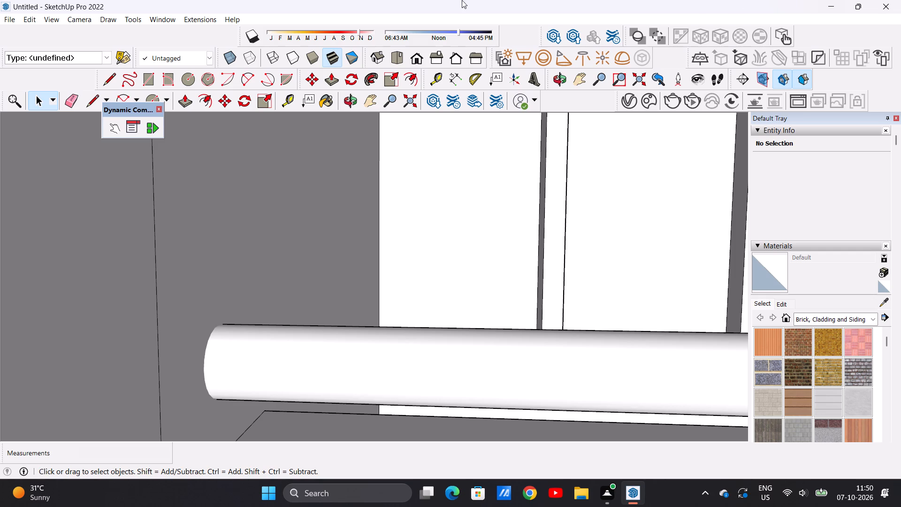
scroll(410, 290, "down", 20)
scroll(410, 290, "down", 7)
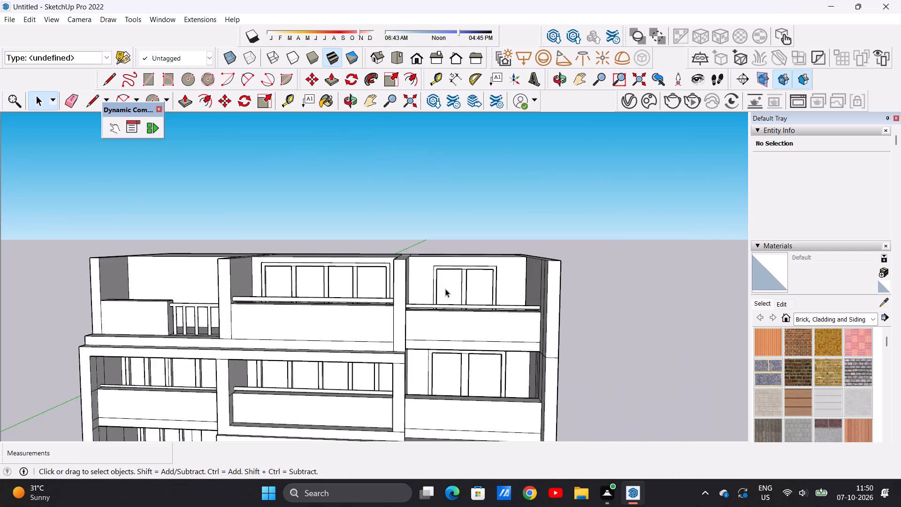
scroll(448, 287, "up", 10)
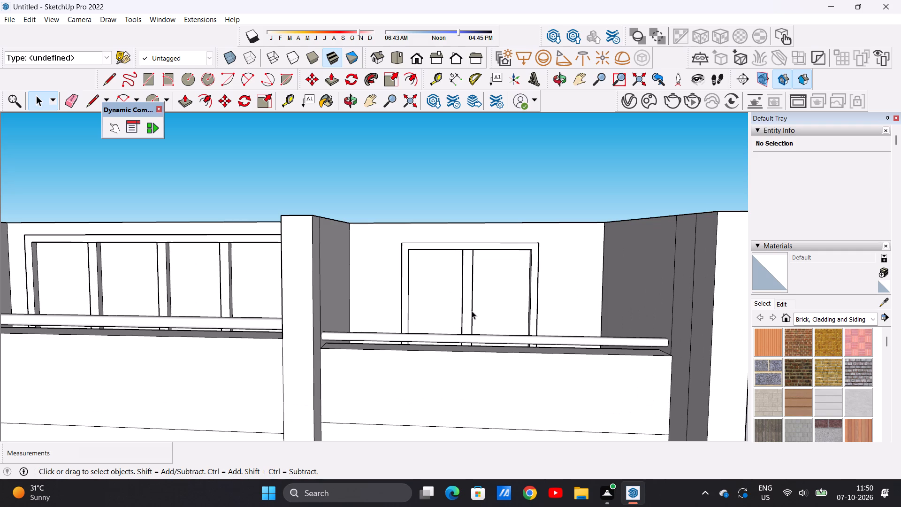
scroll(472, 311, "down", 20)
scroll(472, 311, "down", 6)
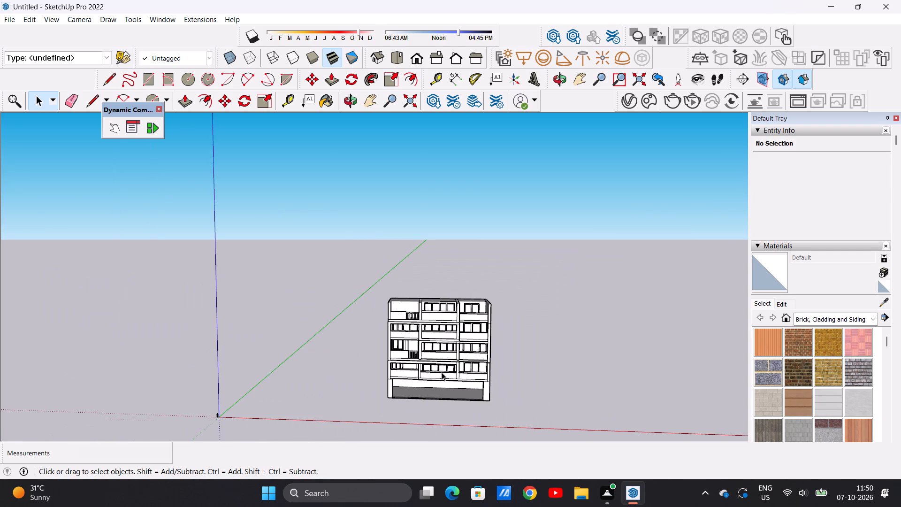
scroll(442, 372, "up", 6)
scroll(445, 243, "up", 4)
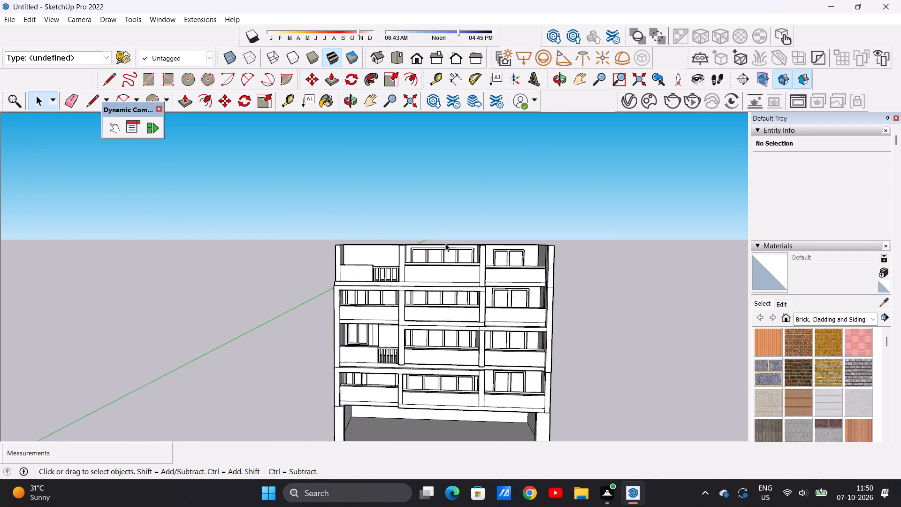
scroll(445, 243, "up", 4)
middle_click_drag(445, 243, 472, 385)
scroll(456, 306, "down", 9)
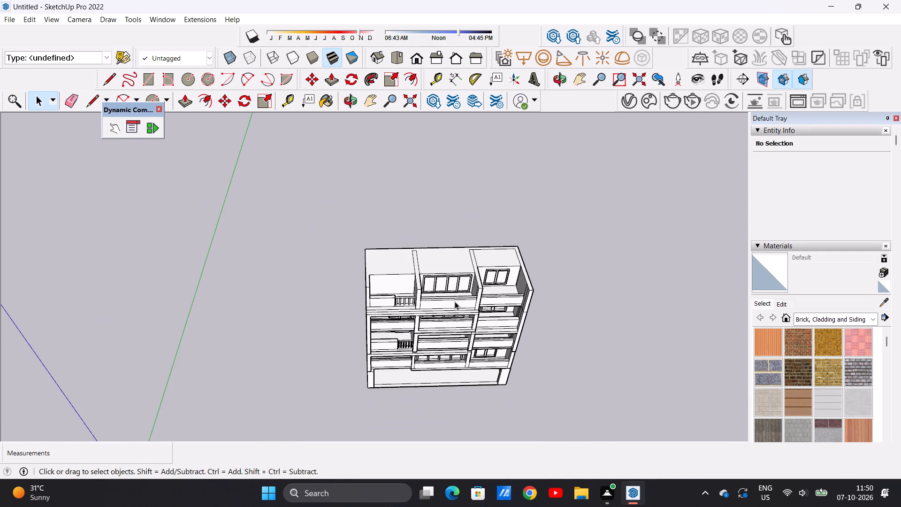
middle_click_drag(477, 286, 445, 323)
scroll(466, 292, "up", 7)
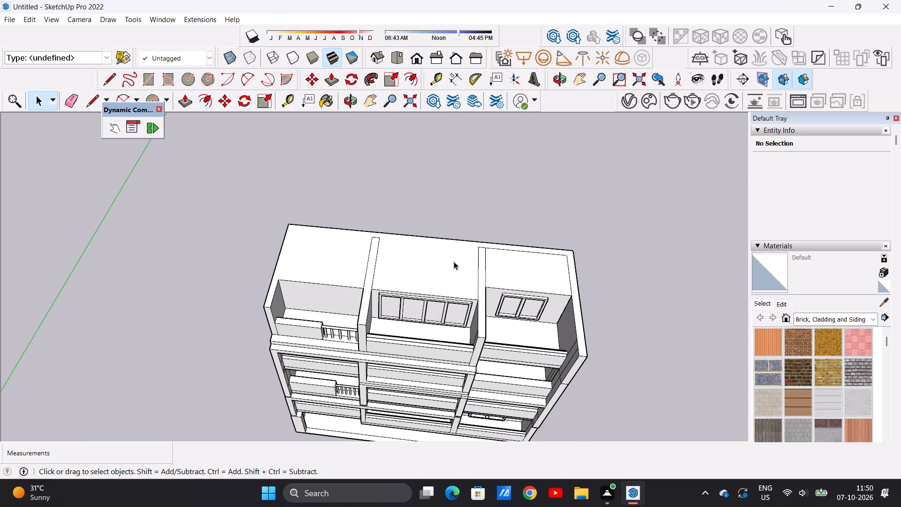
Draw a line about 101' long on the roof, parallel to its rear edge, from the end-bay dividing wall's back corner towards the opposite side wall.
scroll(454, 261, "up", 4)
scroll(454, 261, "down", 7)
middle_click_drag(464, 283, 446, 253)
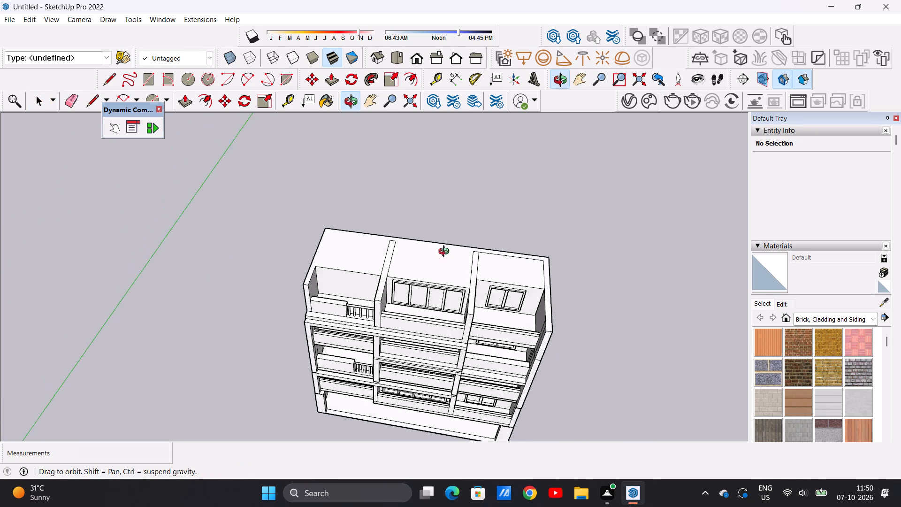
middle_click_drag(446, 253, 432, 241)
scroll(514, 277, "up", 6)
scroll(489, 268, "down", 8)
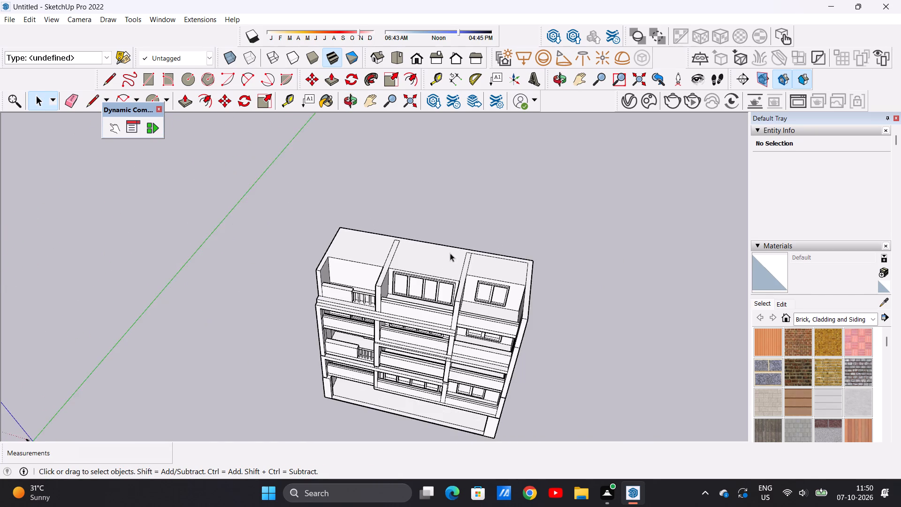
middle_click_drag(450, 253, 492, 336)
scroll(463, 237, "up", 11)
key("l")
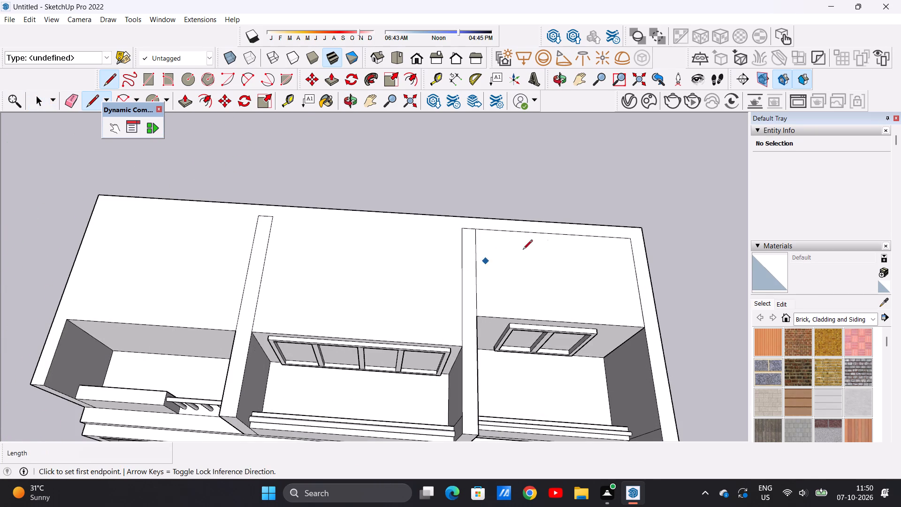
scroll(431, 254, "down", 10)
scroll(428, 242, "up", 10)
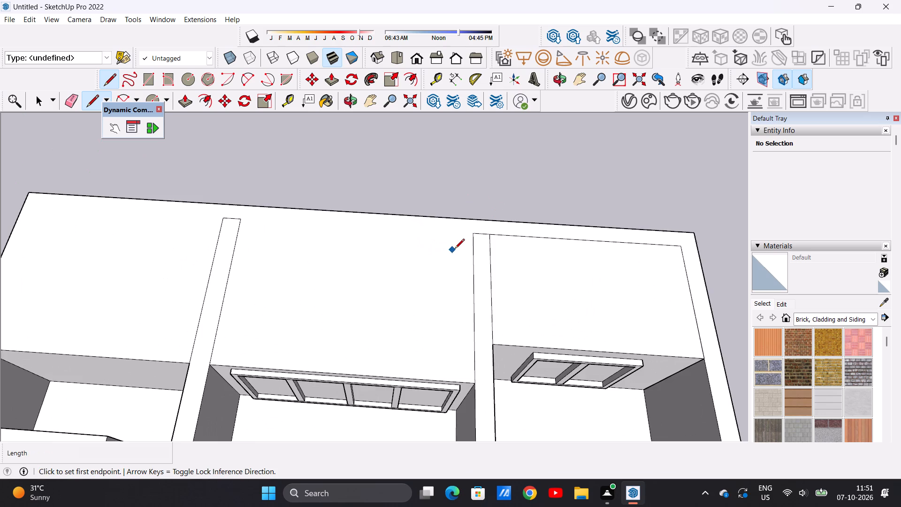
scroll(455, 249, "up", 5)
left_click(477, 231)
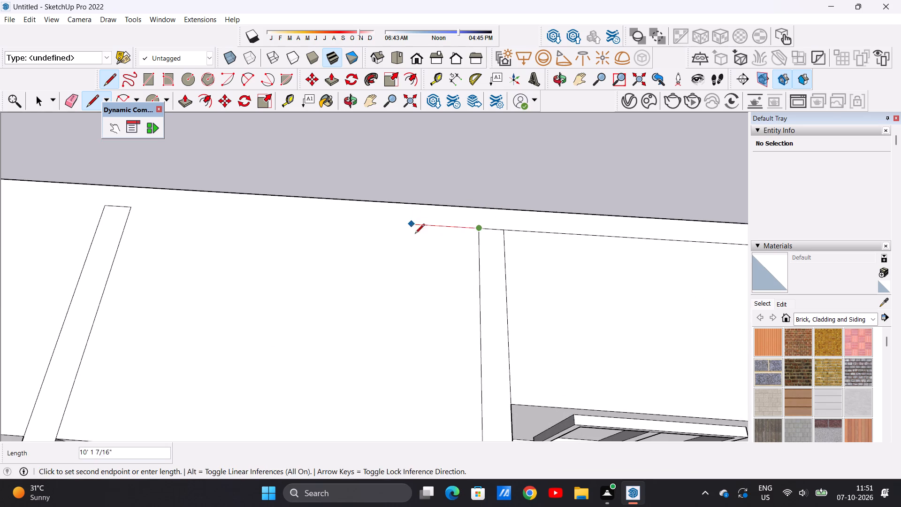
scroll(419, 242, "down", 10)
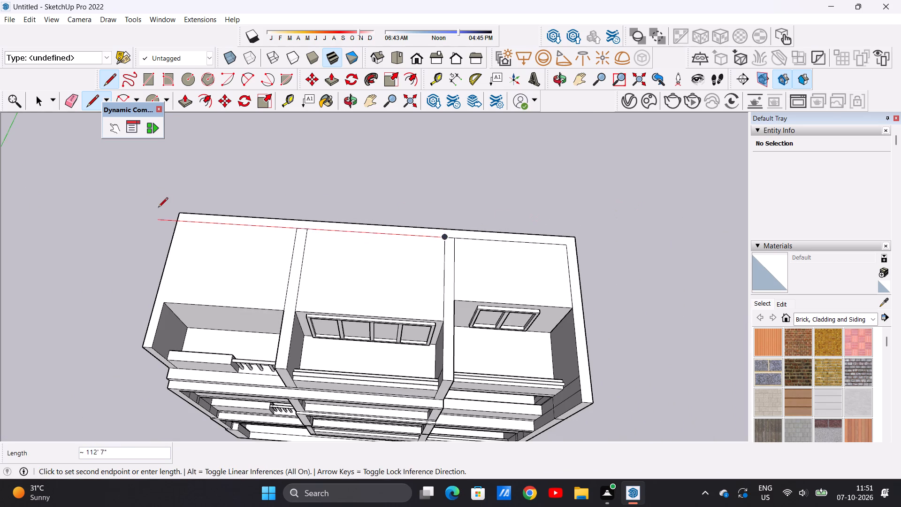
scroll(197, 219, "up", 6)
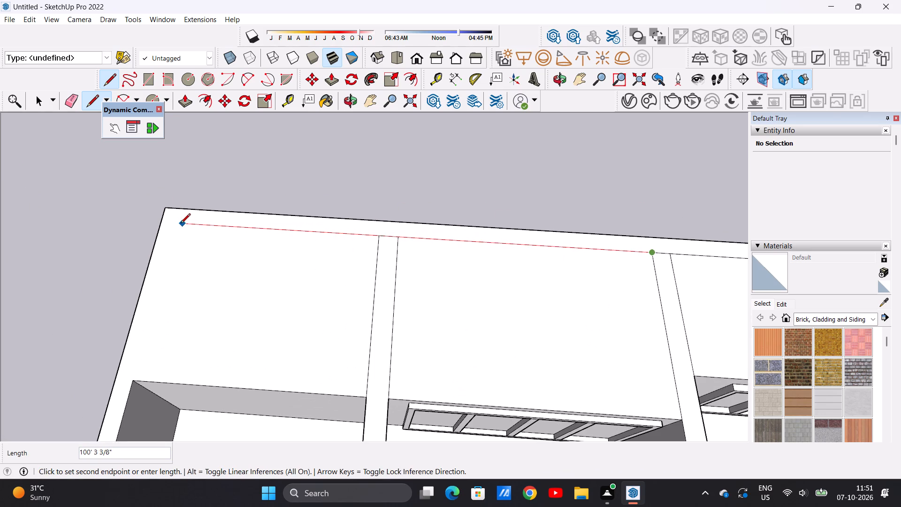
left_click(178, 223)
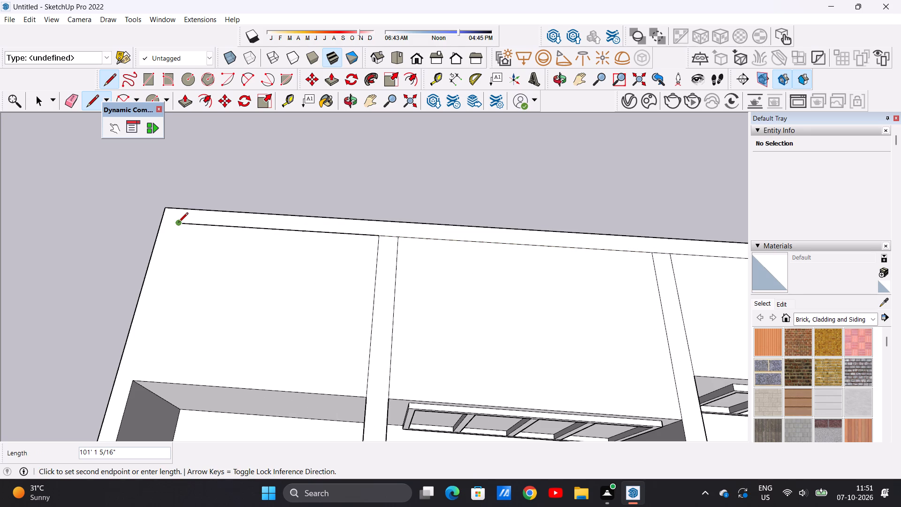
key("space")
Draw a line on the roof from the inner corner of the balustered end bay's side wall to the end of the rear line, closing the outline.
type("L")
scroll(250, 284, "down", 5)
scroll(185, 335, "up", 4)
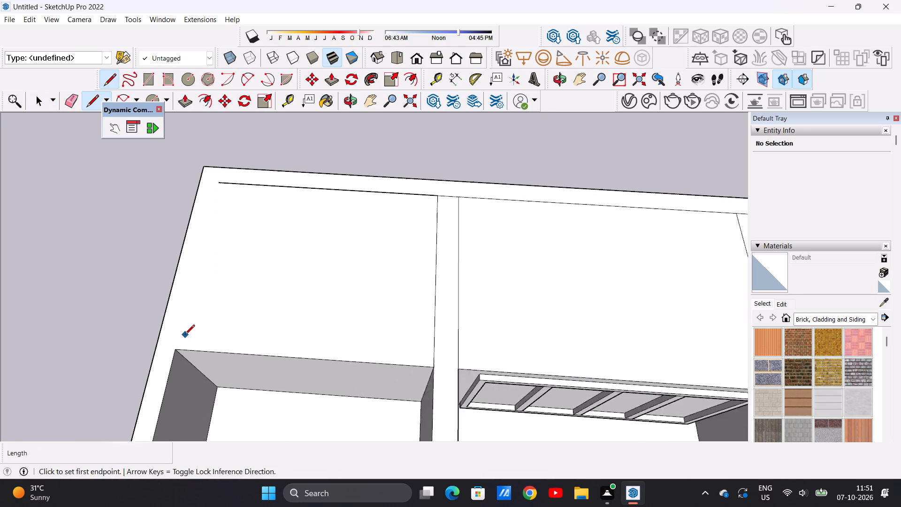
scroll(185, 335, "up", 6)
scroll(182, 338, "down", 1)
scroll(182, 338, "up", 1)
left_click(171, 353)
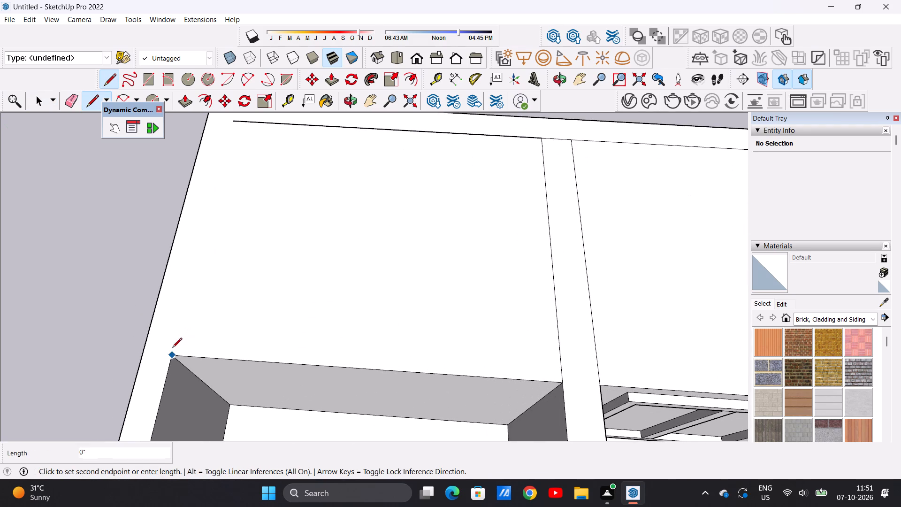
scroll(189, 294, "down", 8)
scroll(211, 202, "up", 7)
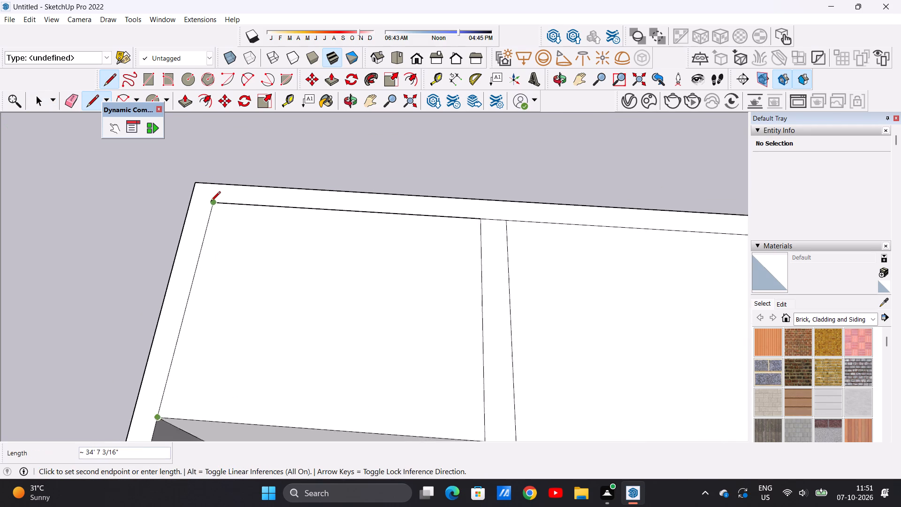
scroll(211, 202, "up", 2)
left_click(208, 200)
scroll(211, 200, "up", 12)
left_click(223, 208)
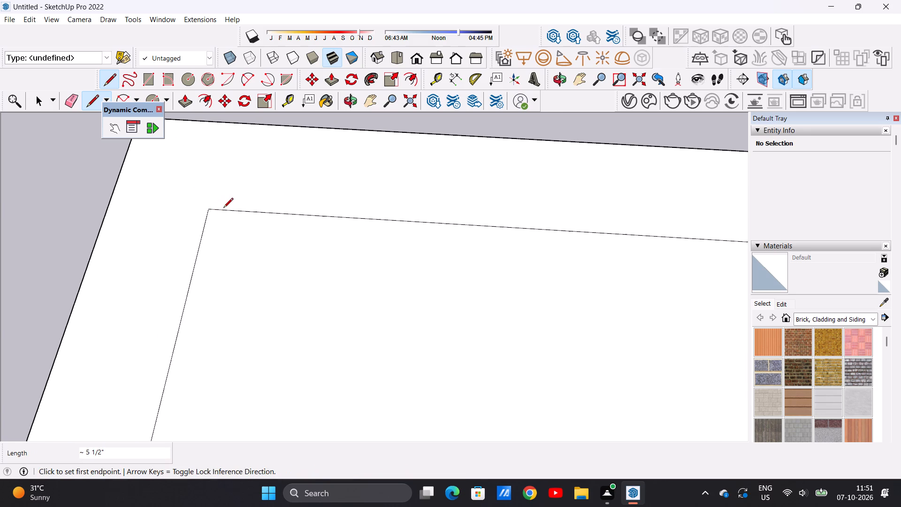
key("space")
Examine the outlined roof from above and the whole building's front facade.
scroll(265, 266, "down", 20)
scroll(265, 266, "down", 11)
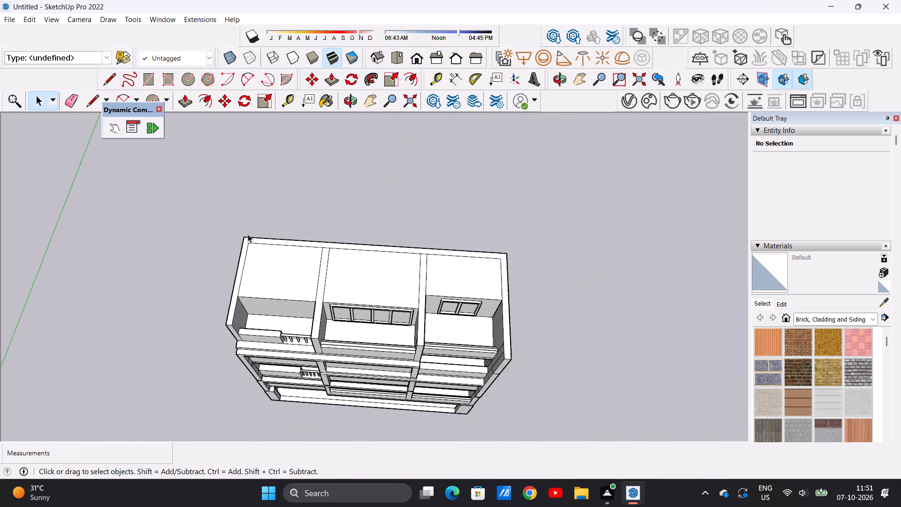
scroll(248, 234, "down", 7)
scroll(359, 258, "up", 1)
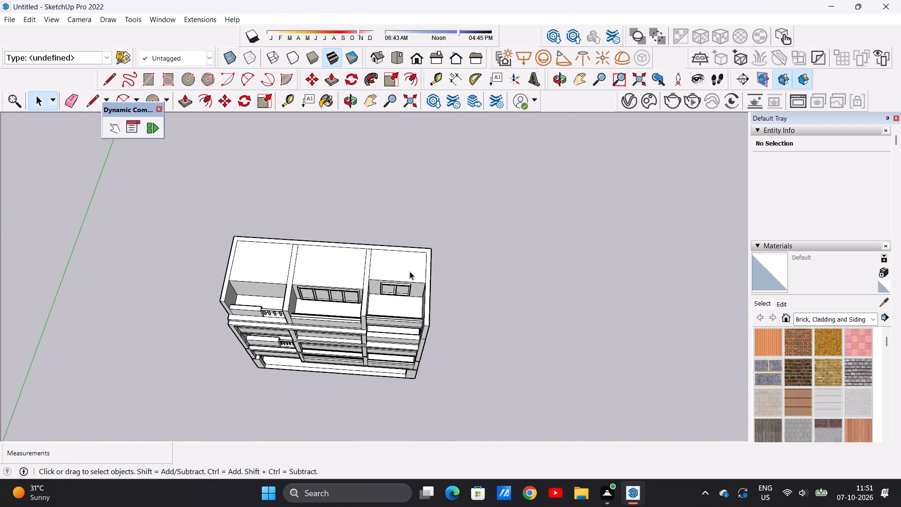
scroll(410, 271, "up", 3)
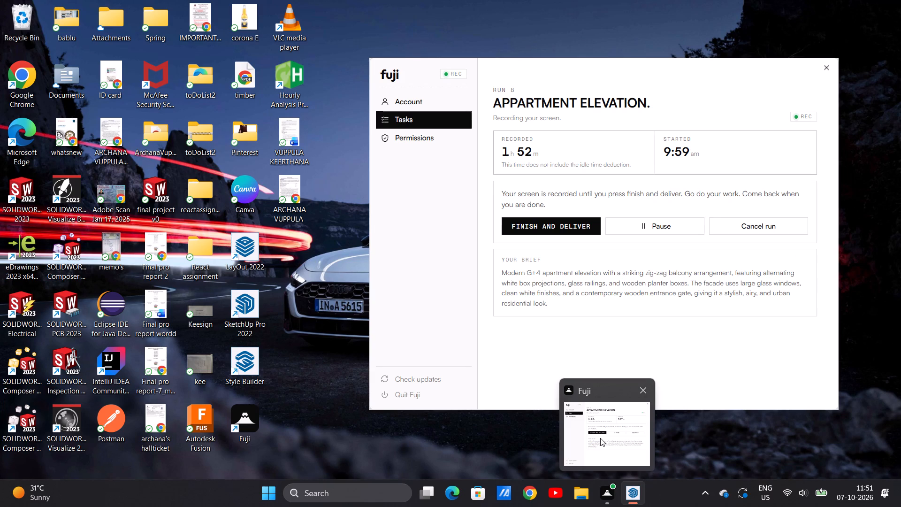
left_click(624, 437)
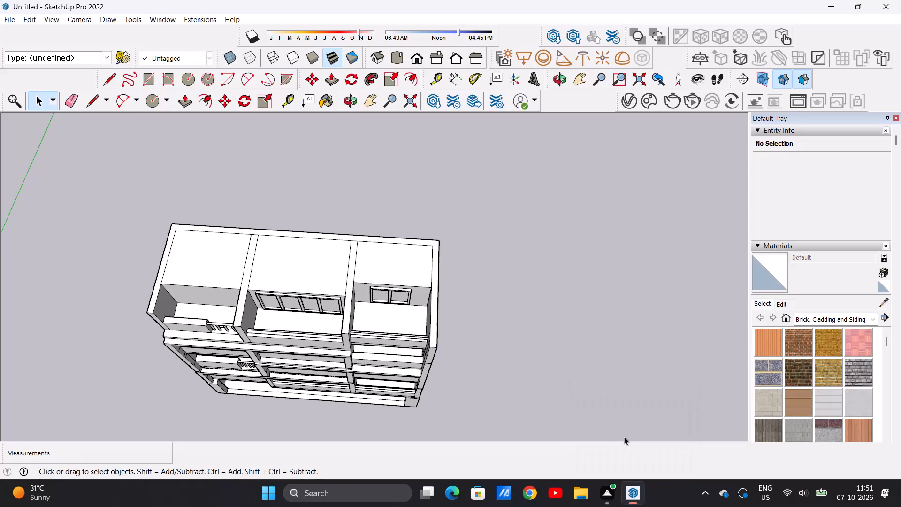
scroll(456, 238, "down", 4)
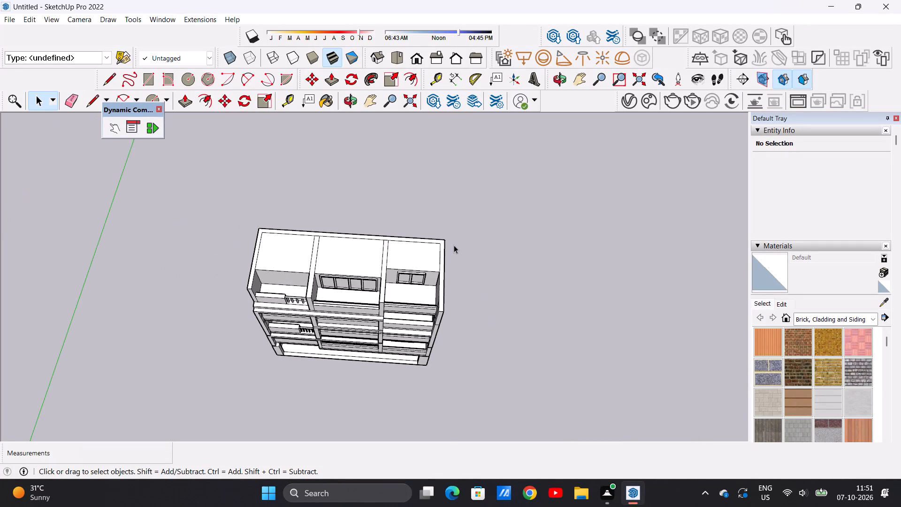
scroll(438, 295, "up", 5)
middle_click_drag(443, 307, 481, 175)
middle_click_drag(381, 276, 365, 210)
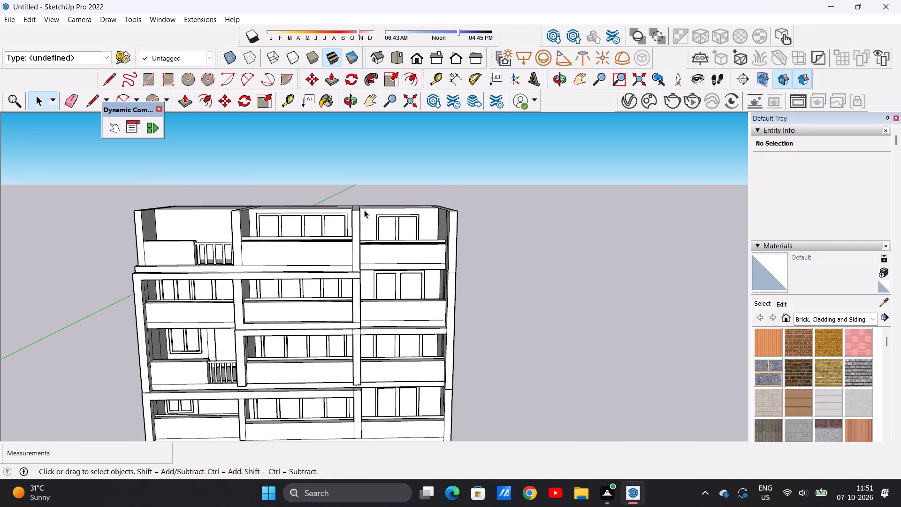
scroll(358, 226, "down", 2)
scroll(332, 257, "up", 6)
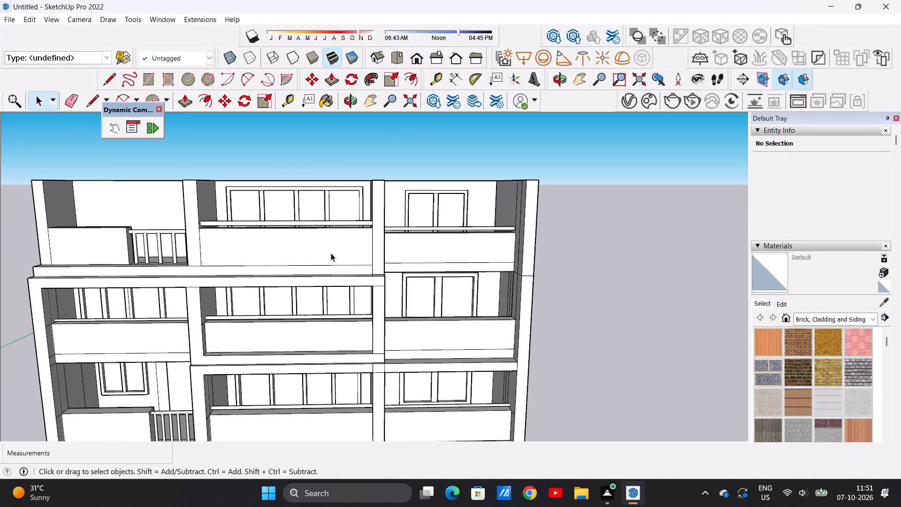
scroll(367, 228, "down", 7)
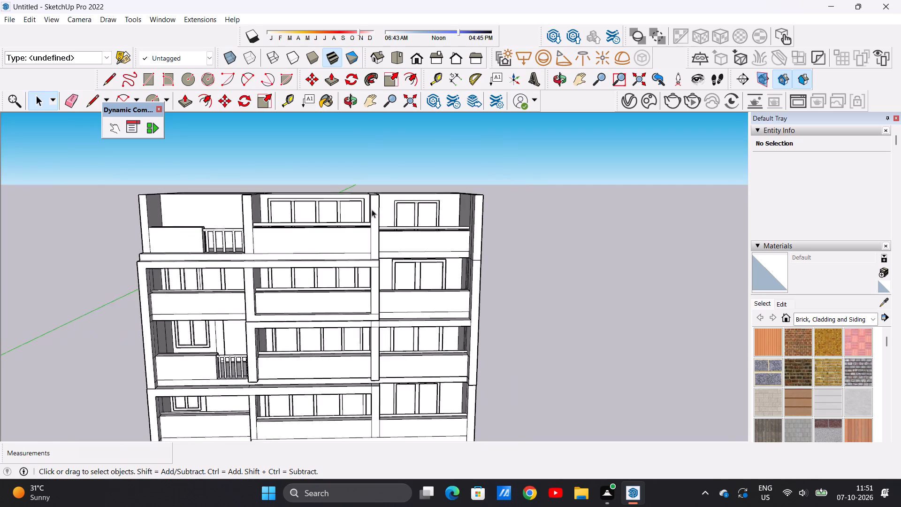
scroll(372, 209, "down", 5)
middle_click_drag(366, 205, 344, 346)
middle_click_drag(372, 184, 369, 230)
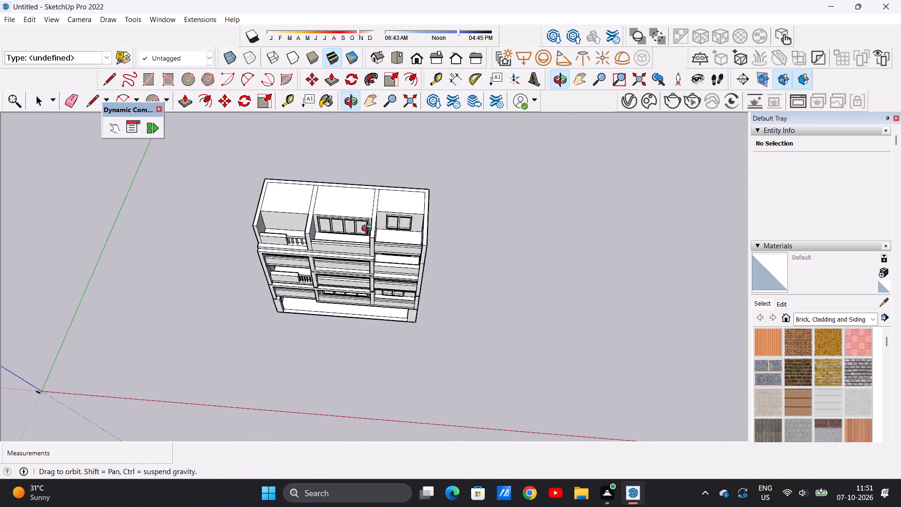
middle_click_drag(369, 230, 372, 293)
scroll(372, 291, "up", 3)
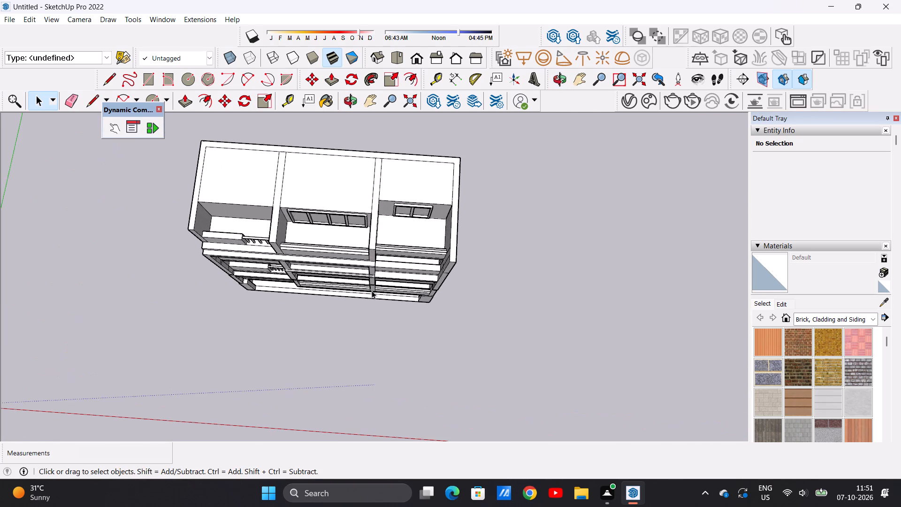
scroll(372, 291, "down", 3)
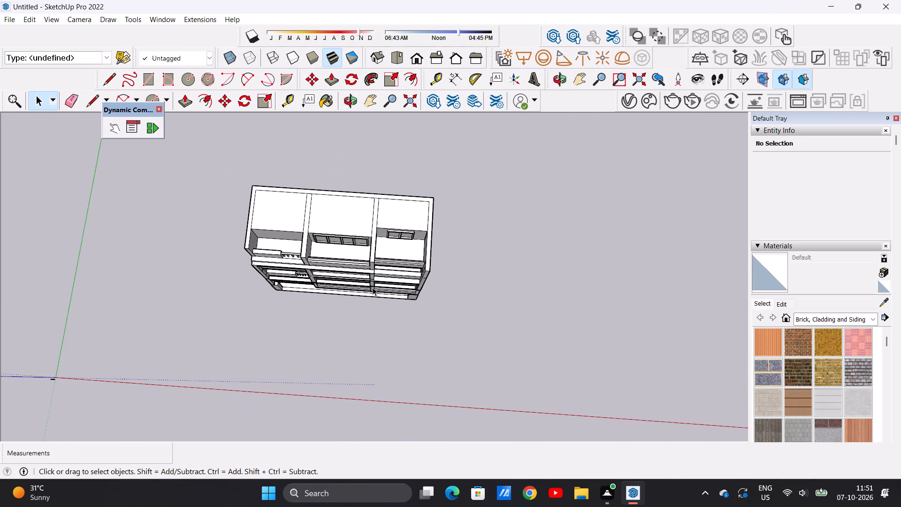
middle_click_drag(355, 291, 384, 112)
middle_click_drag(363, 240, 367, 162)
scroll(354, 202, "up", 2)
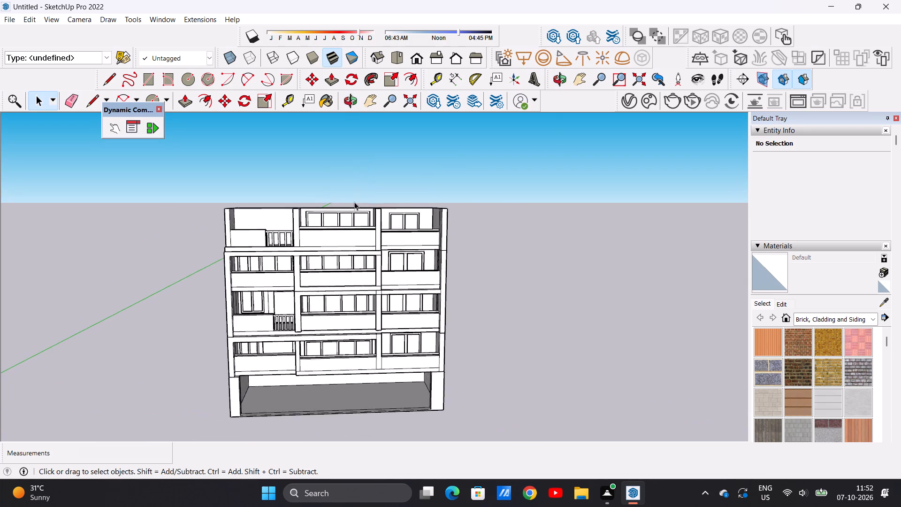
scroll(354, 202, "up", 5)
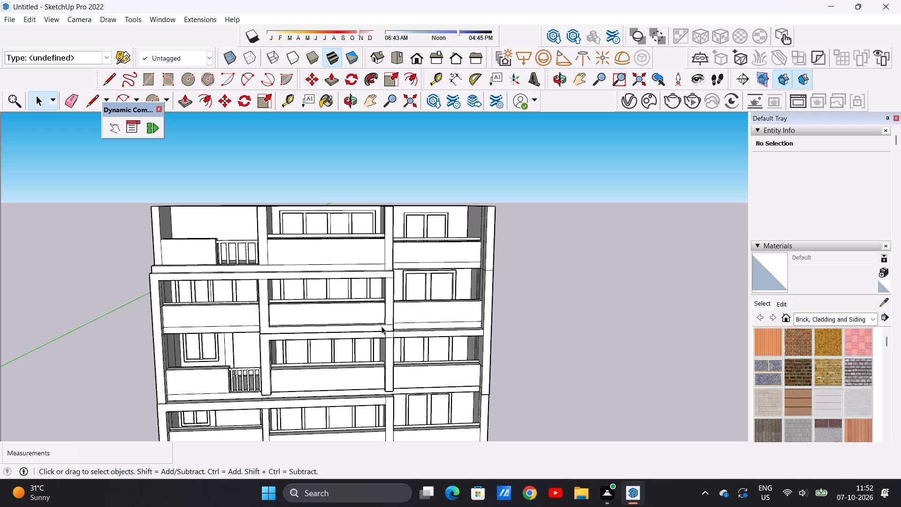
scroll(341, 295, "down", 2)
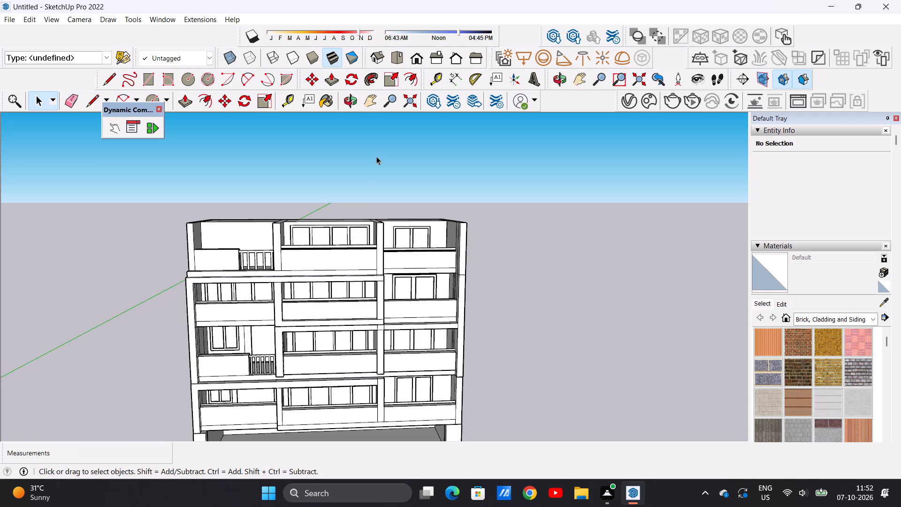
scroll(367, 194, "up", 4)
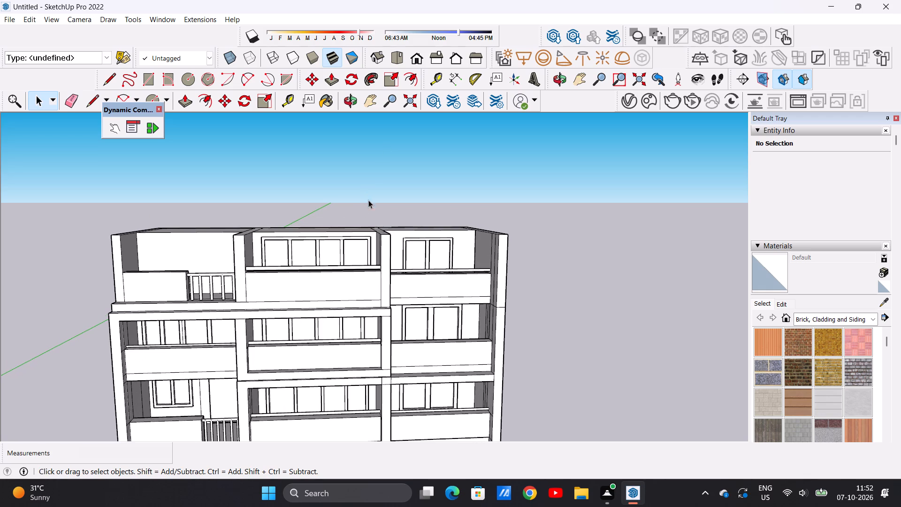
scroll(396, 241, "down", 11)
Draw a vertical line of 14' 8 5/8" on the balustered end bay's side wall, from the parapet's inner top corner to the wall's top edge.
middle_click_drag(368, 238, 365, 240)
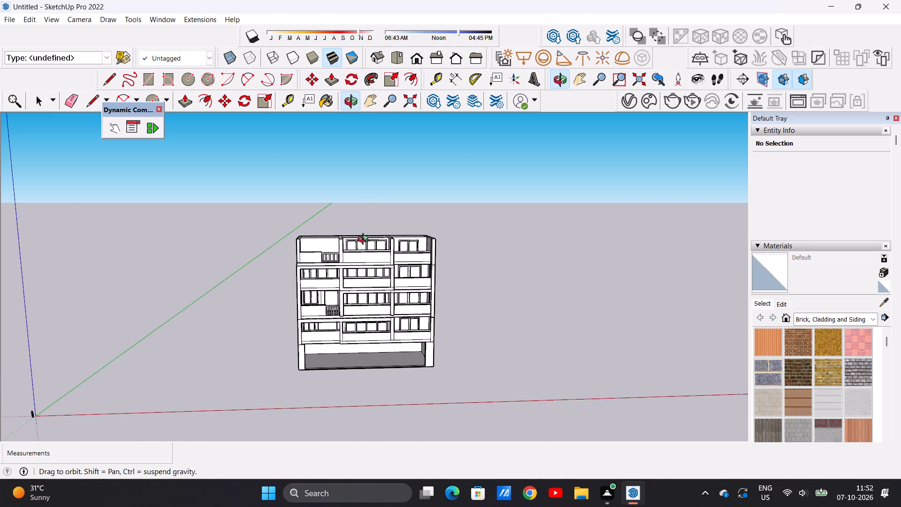
middle_click_drag(365, 240, 333, 257)
middle_click_drag(568, 223, 472, 246)
scroll(485, 235, "down", 7)
scroll(416, 219, "up", 3)
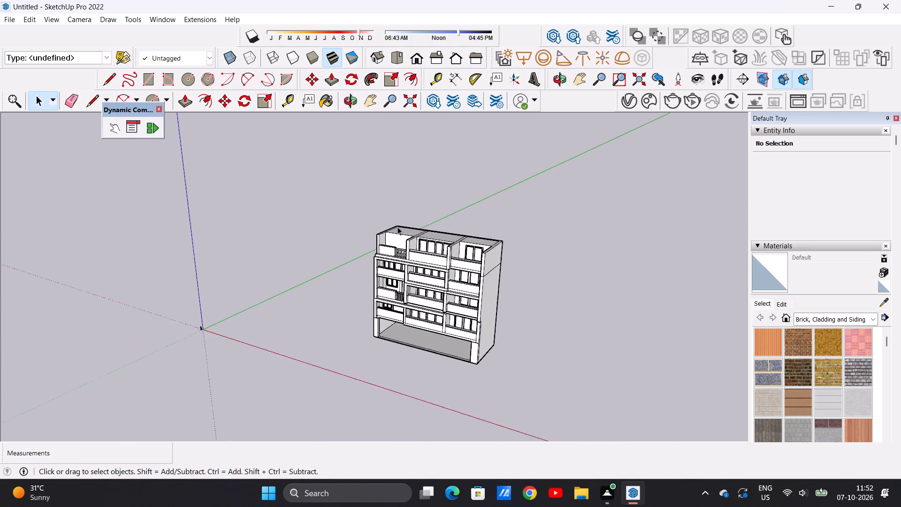
scroll(397, 227, "up", 10)
middle_click_drag(409, 253, 366, 260)
scroll(378, 230, "up", 4)
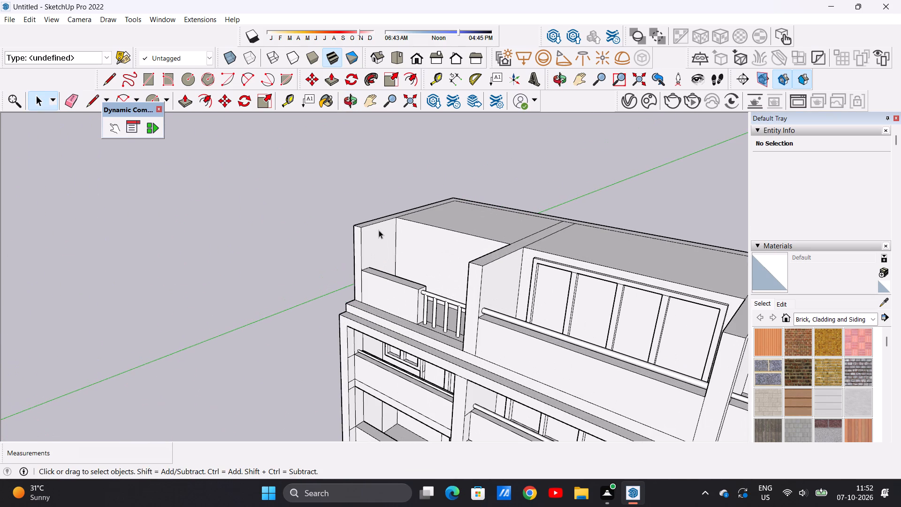
scroll(379, 230, "down", 6)
scroll(371, 225, "up", 3)
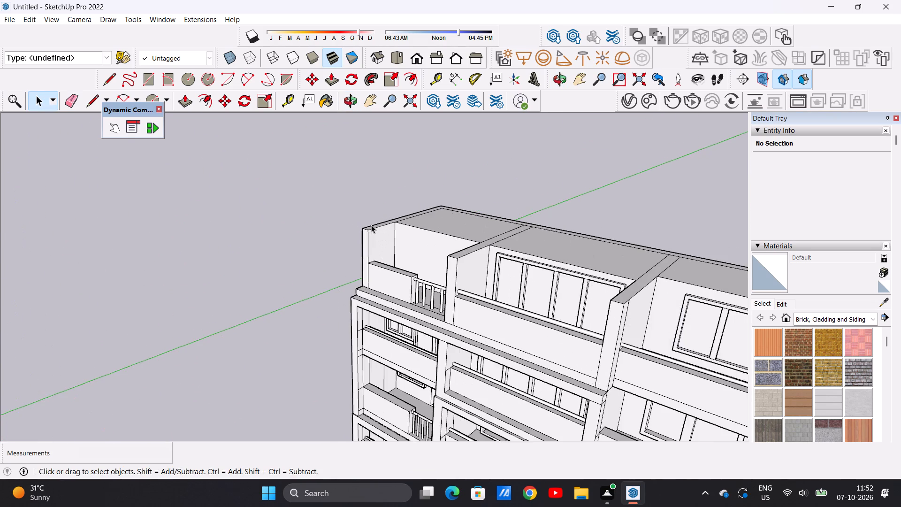
scroll(371, 225, "up", 8)
middle_click_drag(397, 238, 355, 253)
scroll(349, 254, "down", 5)
middle_click_drag(435, 265, 315, 264)
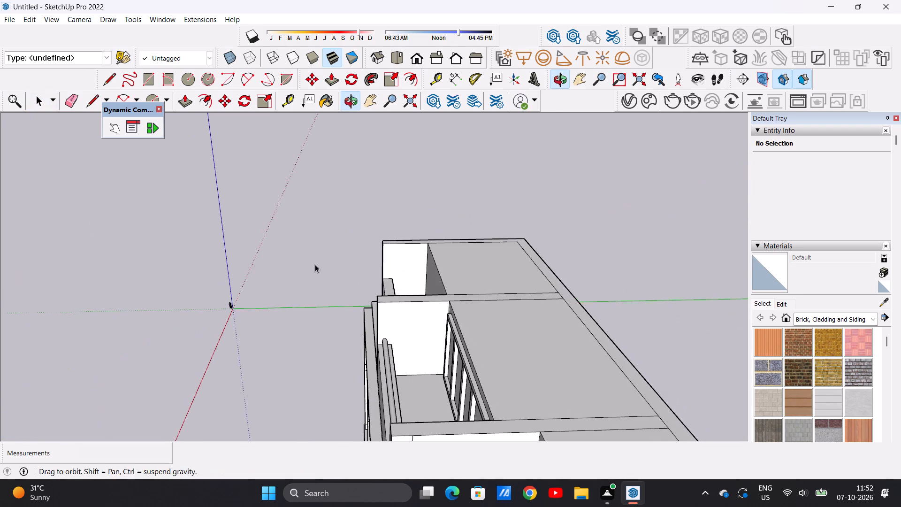
middle_click_drag(315, 264, 315, 264)
scroll(360, 250, "up", 11)
scroll(409, 288, "down", 5)
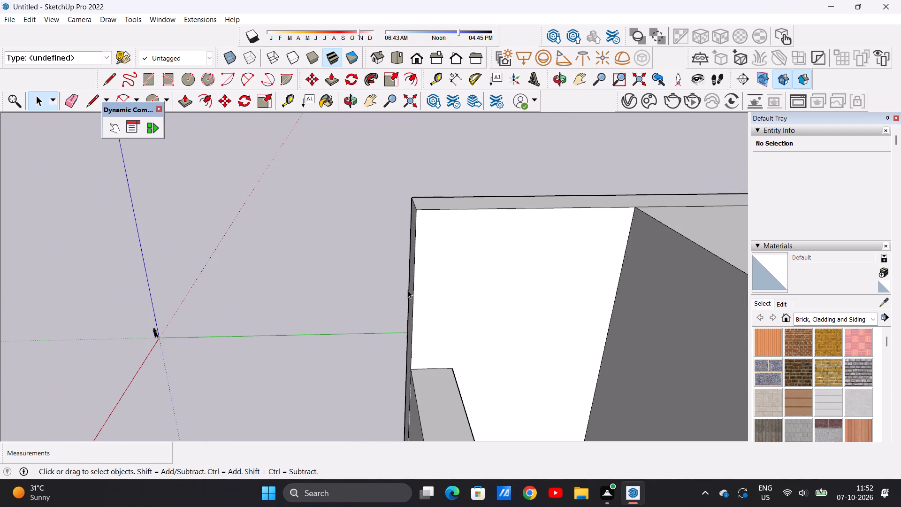
key("l")
scroll(420, 312, "down", 1)
left_click(448, 356)
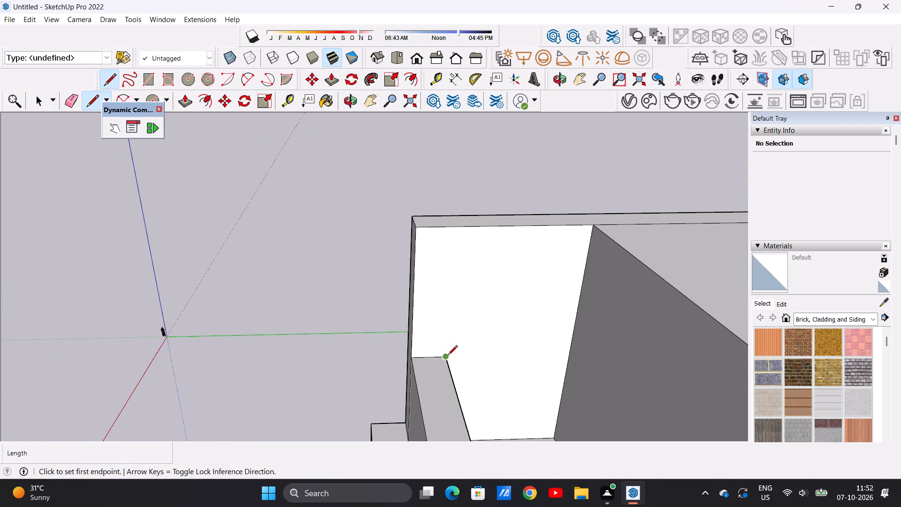
left_click(453, 228)
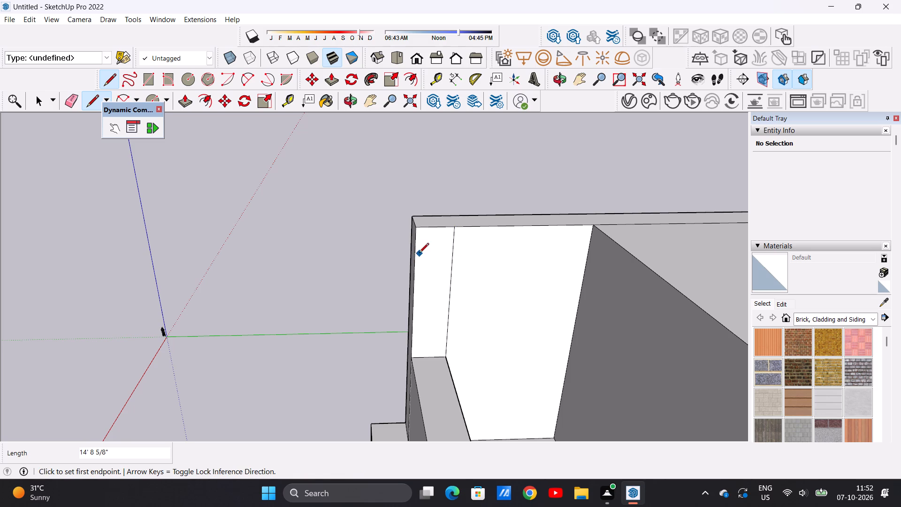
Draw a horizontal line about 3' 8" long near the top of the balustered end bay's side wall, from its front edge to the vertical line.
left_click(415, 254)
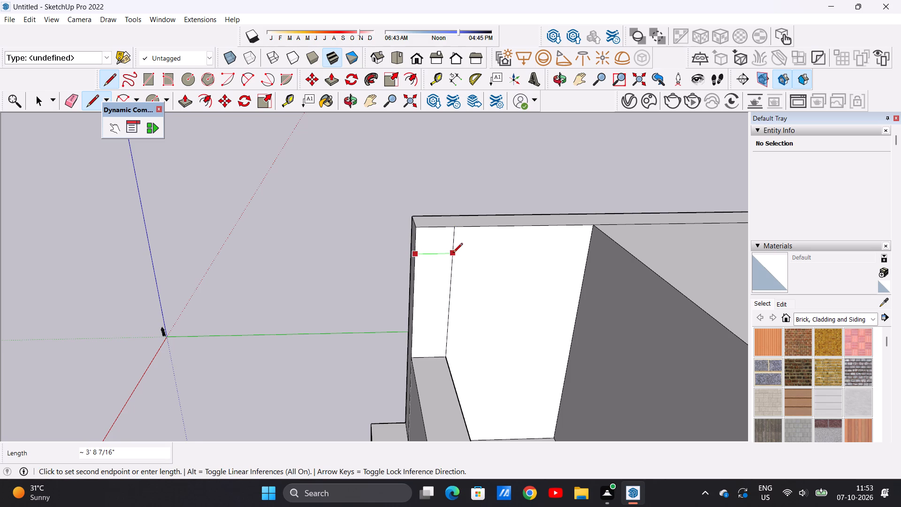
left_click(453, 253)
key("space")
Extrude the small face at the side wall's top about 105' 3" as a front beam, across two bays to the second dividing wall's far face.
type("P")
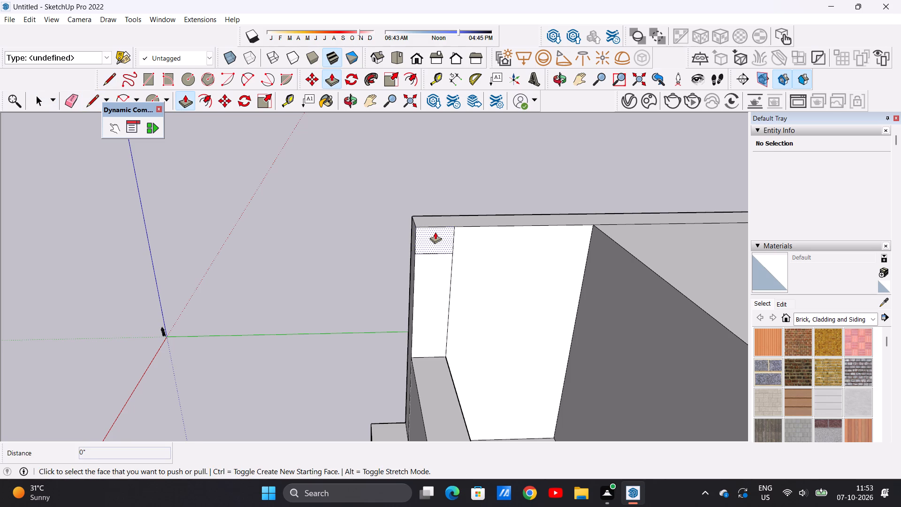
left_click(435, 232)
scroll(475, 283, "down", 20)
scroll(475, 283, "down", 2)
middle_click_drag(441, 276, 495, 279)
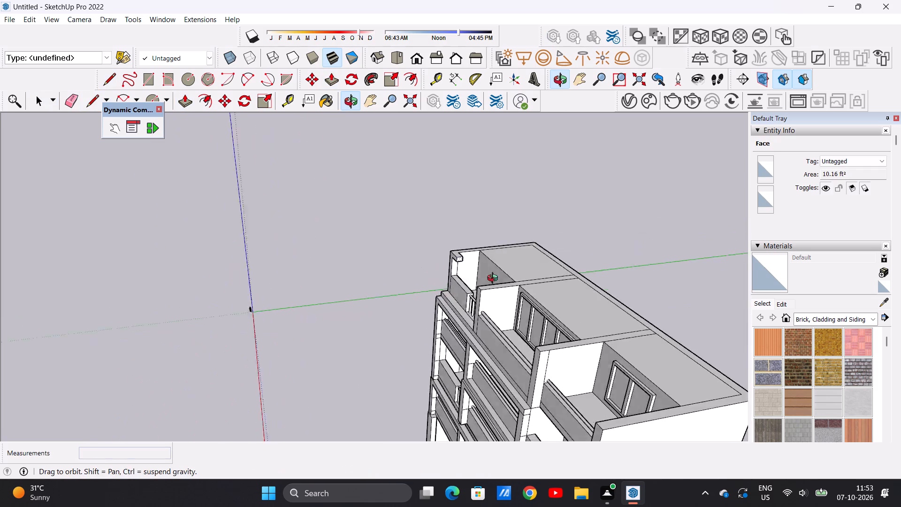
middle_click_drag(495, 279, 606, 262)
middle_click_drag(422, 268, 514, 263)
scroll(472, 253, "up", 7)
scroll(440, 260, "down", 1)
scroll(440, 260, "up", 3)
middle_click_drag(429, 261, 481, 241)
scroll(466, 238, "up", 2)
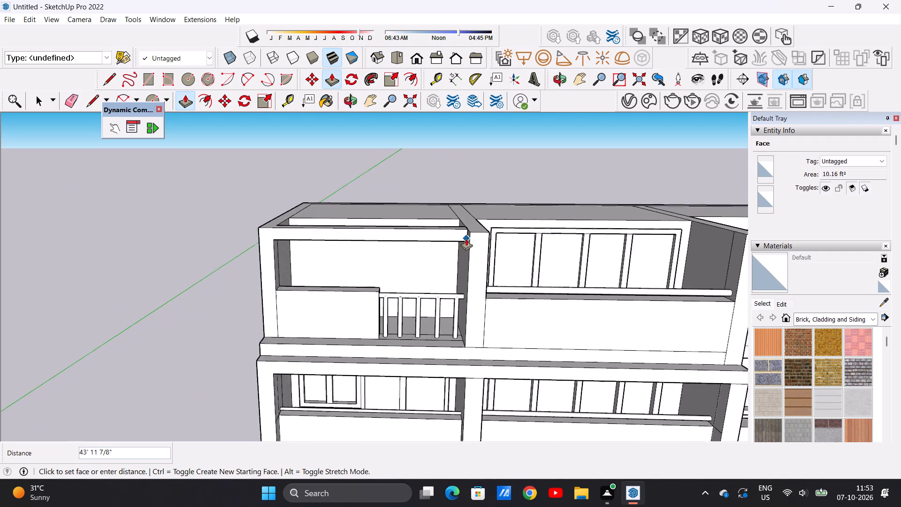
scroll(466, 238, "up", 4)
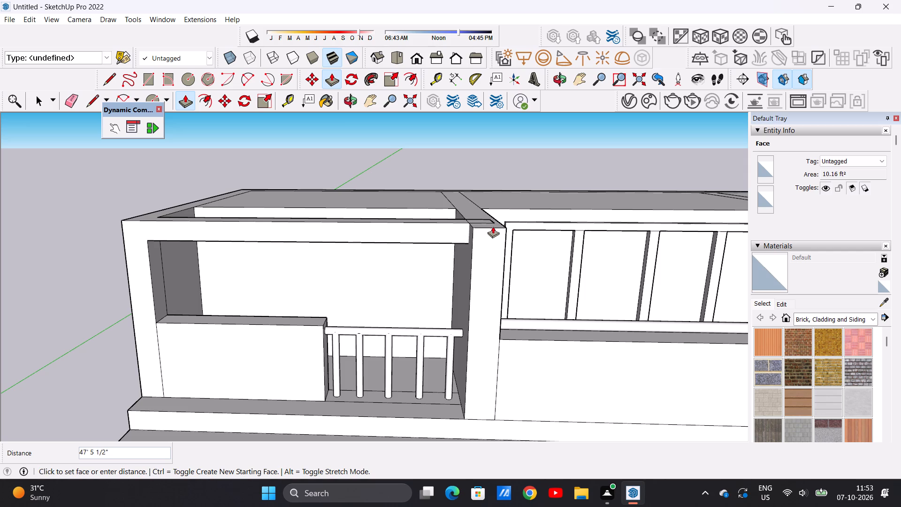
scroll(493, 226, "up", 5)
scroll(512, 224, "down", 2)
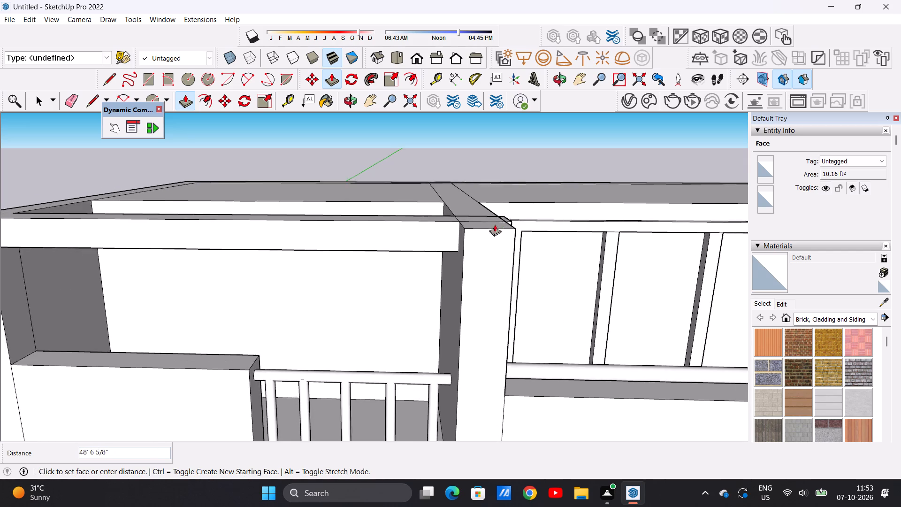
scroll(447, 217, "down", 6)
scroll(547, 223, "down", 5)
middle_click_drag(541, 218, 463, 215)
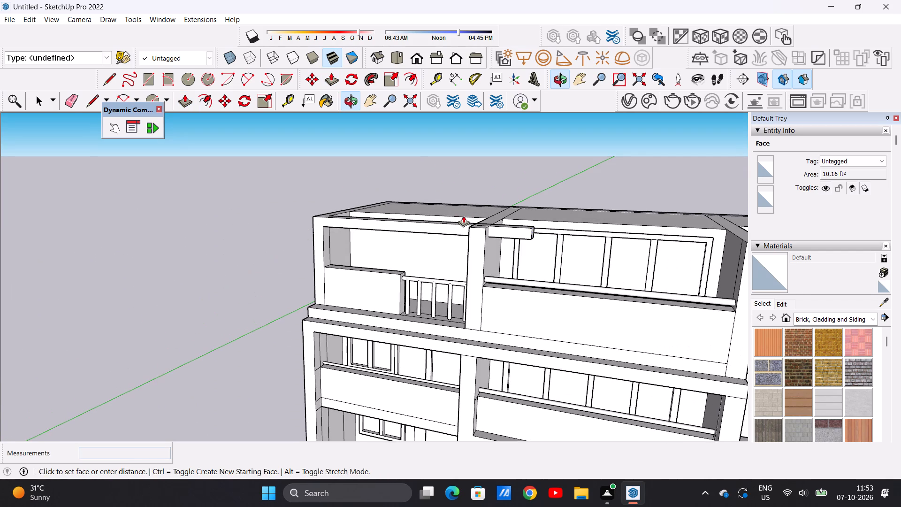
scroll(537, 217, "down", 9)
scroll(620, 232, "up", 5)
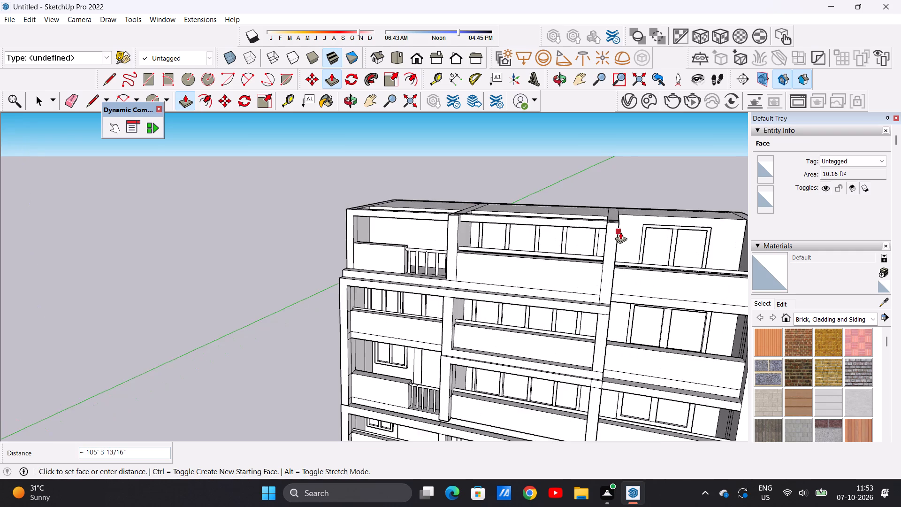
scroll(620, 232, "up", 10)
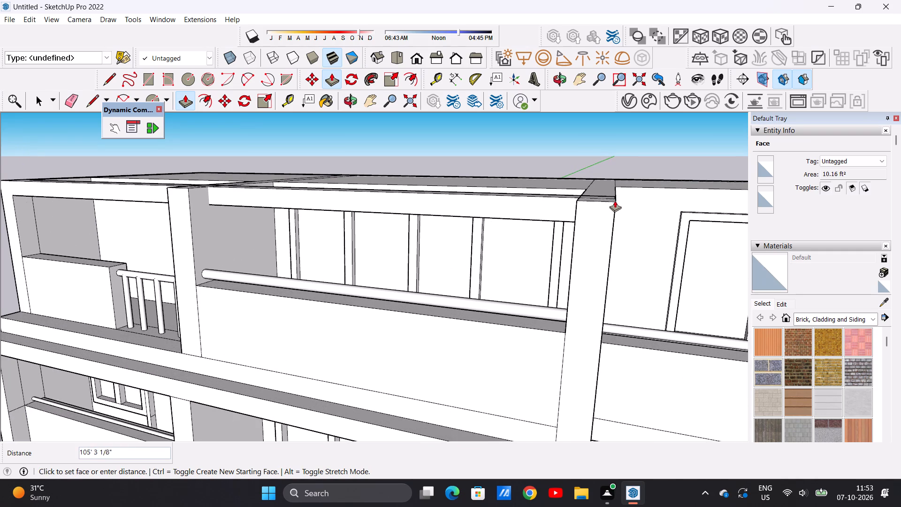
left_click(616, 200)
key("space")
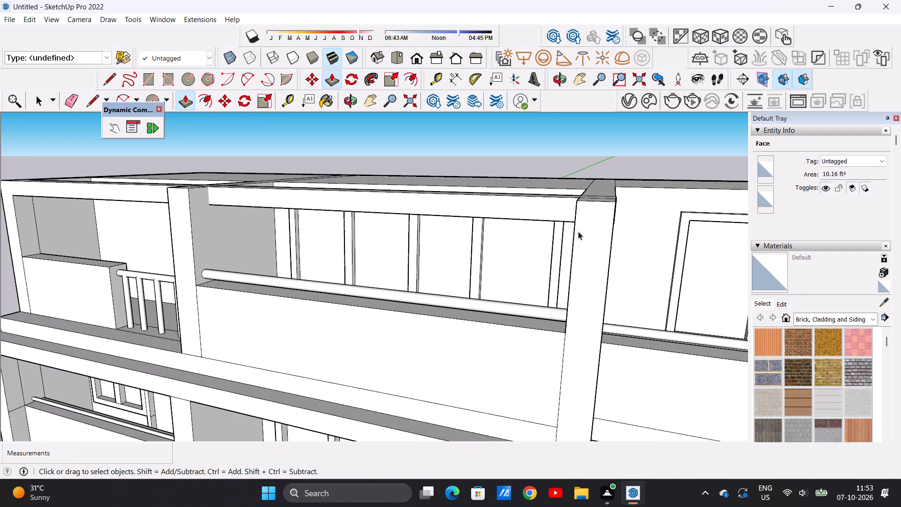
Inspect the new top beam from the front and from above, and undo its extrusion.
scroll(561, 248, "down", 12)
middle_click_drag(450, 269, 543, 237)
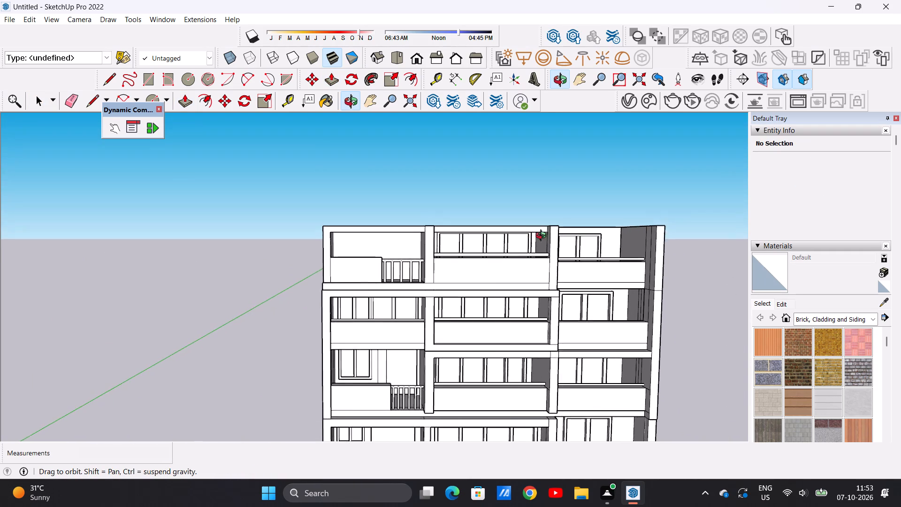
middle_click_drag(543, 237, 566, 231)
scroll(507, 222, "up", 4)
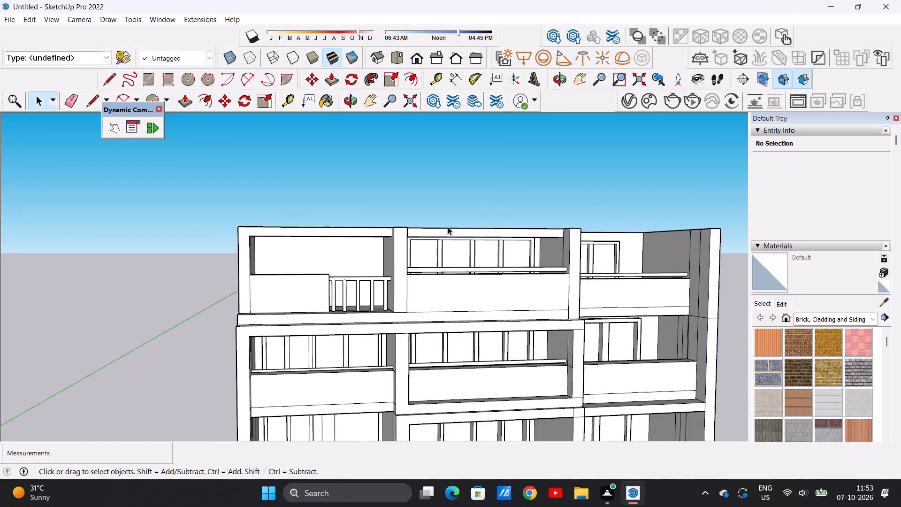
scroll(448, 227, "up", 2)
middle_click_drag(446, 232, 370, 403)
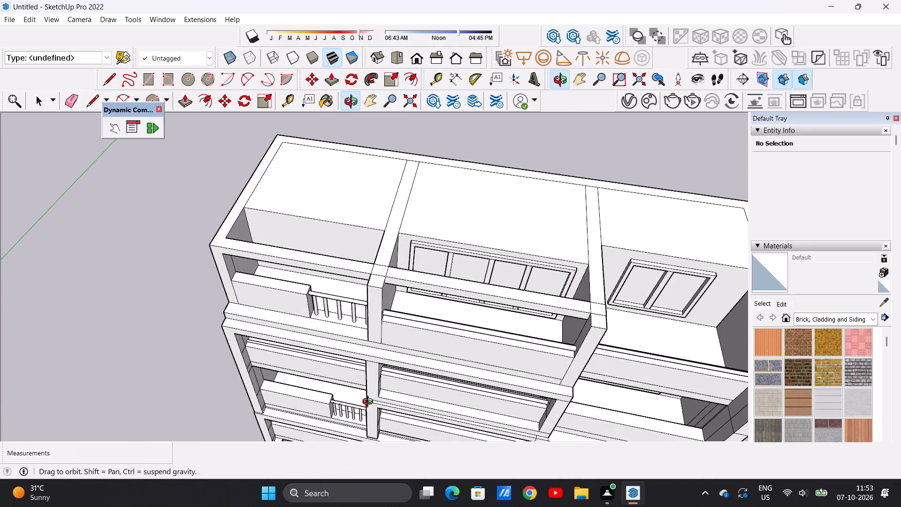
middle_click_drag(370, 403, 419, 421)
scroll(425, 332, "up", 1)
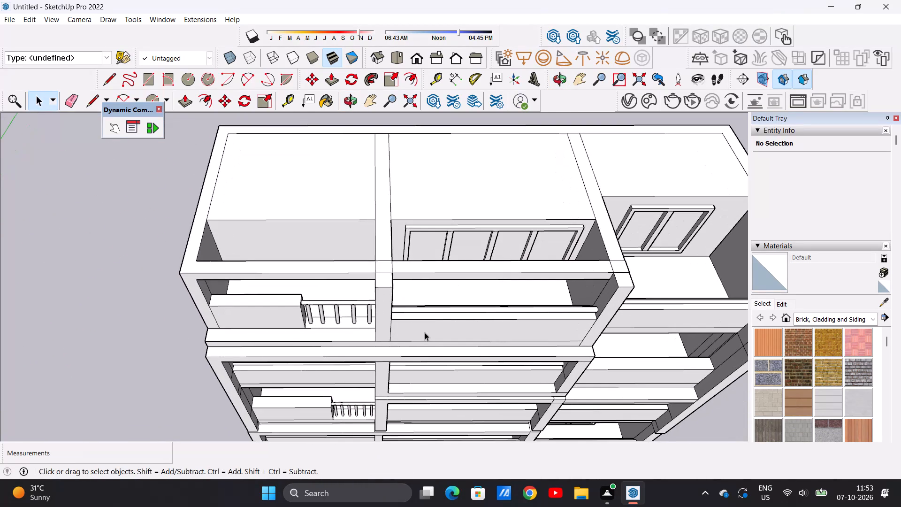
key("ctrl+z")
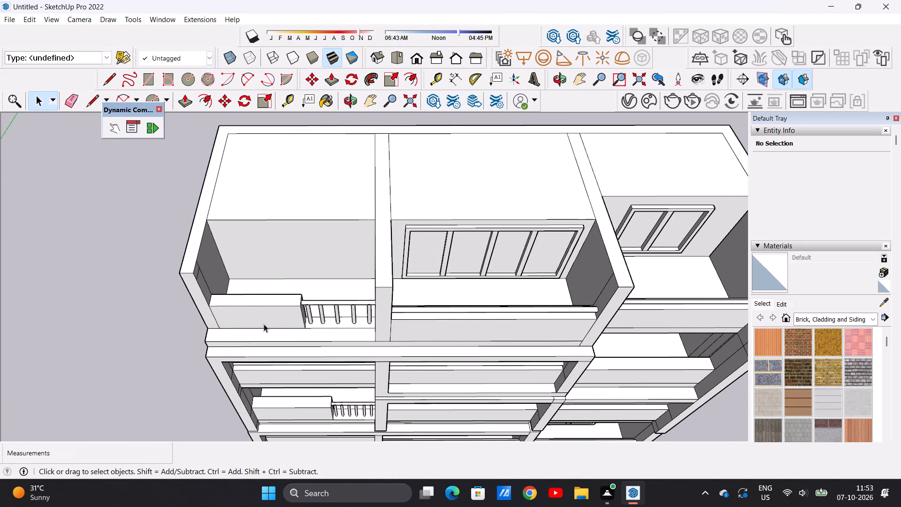
Pull the front end face of the balustered end bay's side wall forward about 4' 2 9/16", to the storey below's front edge.
scroll(278, 311, "down", 3)
middle_click_drag(161, 348, 339, 313)
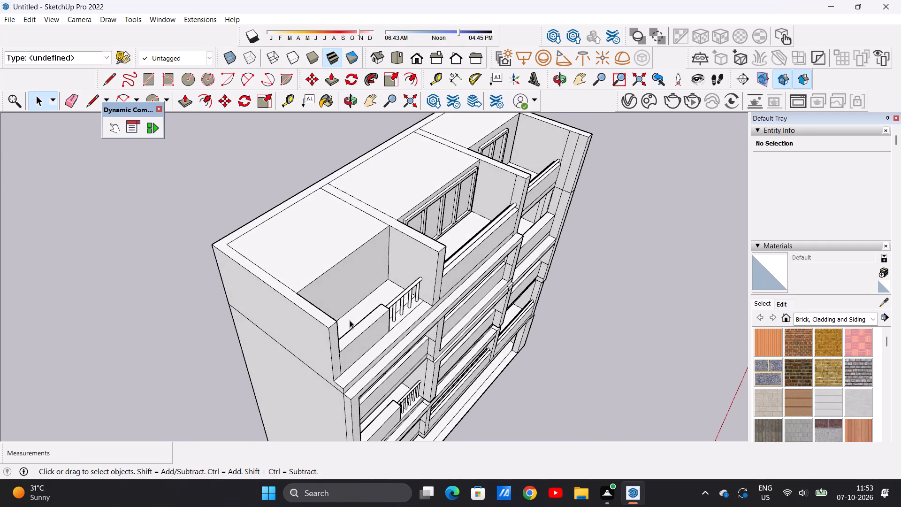
scroll(339, 337, "up", 8)
key("p")
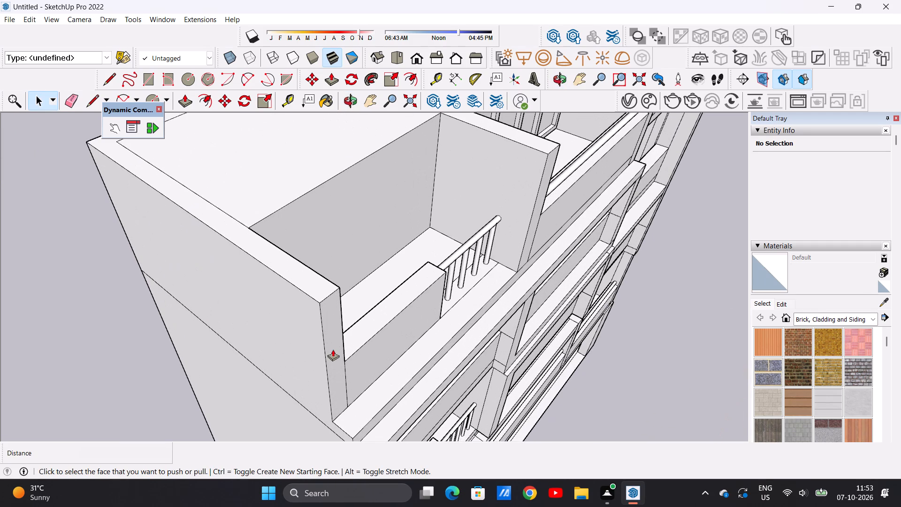
left_click(332, 344)
scroll(347, 367, "down", 7)
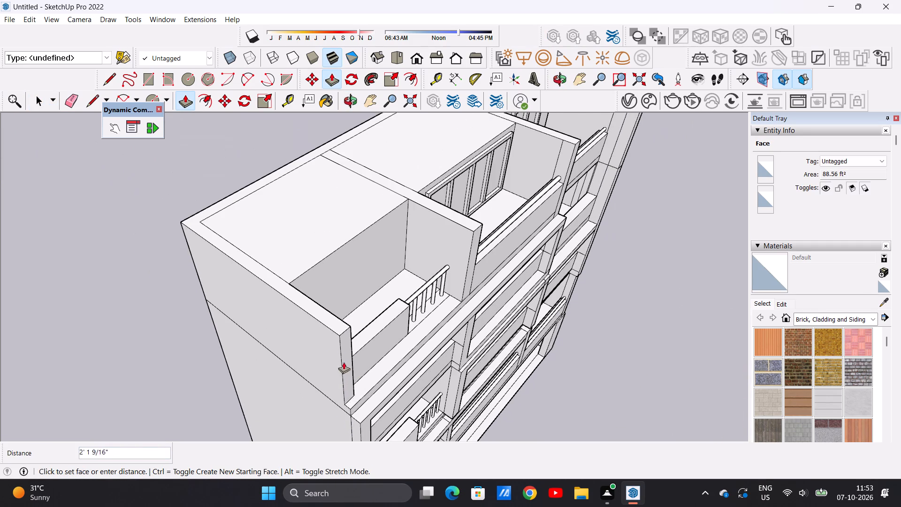
left_click(349, 413)
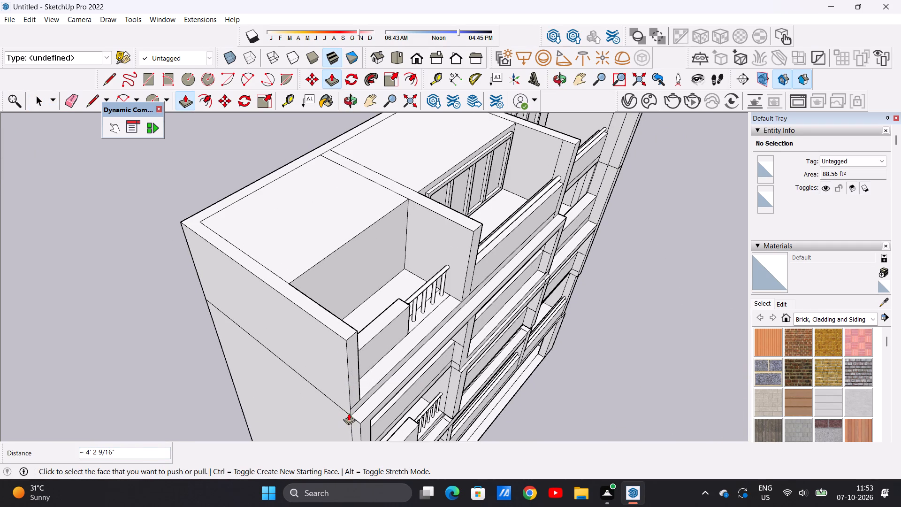
key("space")
Erase the parapet-level line and the horizontal line near the top on the side wall's inner face.
middle_click_drag(409, 344, 284, 297)
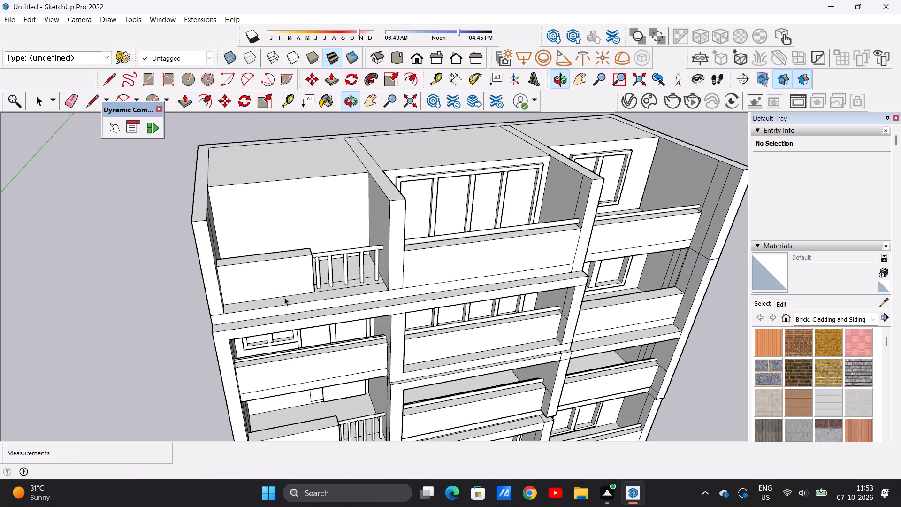
scroll(284, 297, "down", 3)
middle_click_drag(303, 274, 179, 258)
scroll(226, 194, "up", 15)
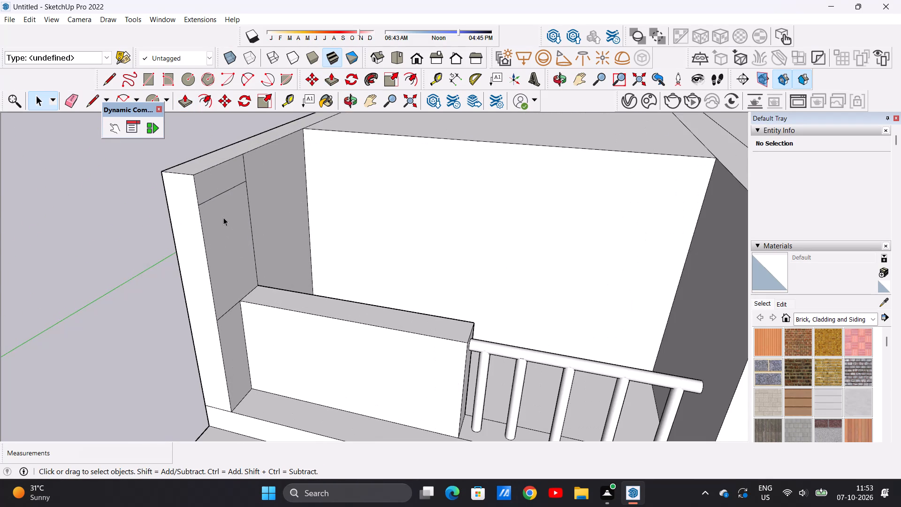
key("e")
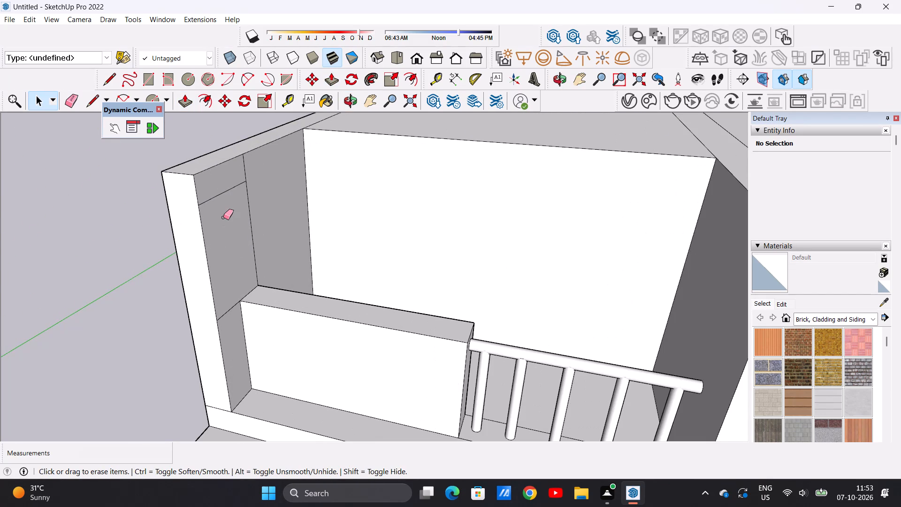
scroll(223, 217, "down", 6)
scroll(248, 268, "up", 11)
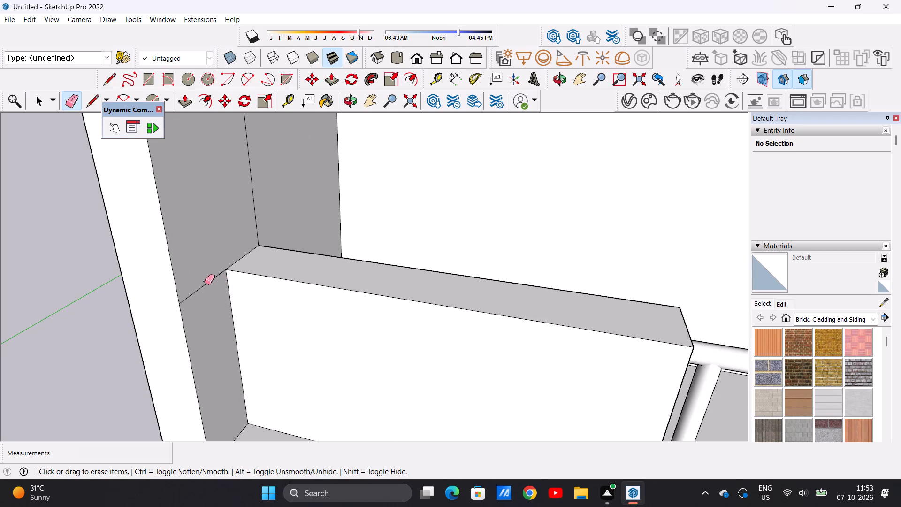
left_click_drag(193, 282, 199, 295)
scroll(205, 315, "down", 8)
scroll(196, 167, "up", 3)
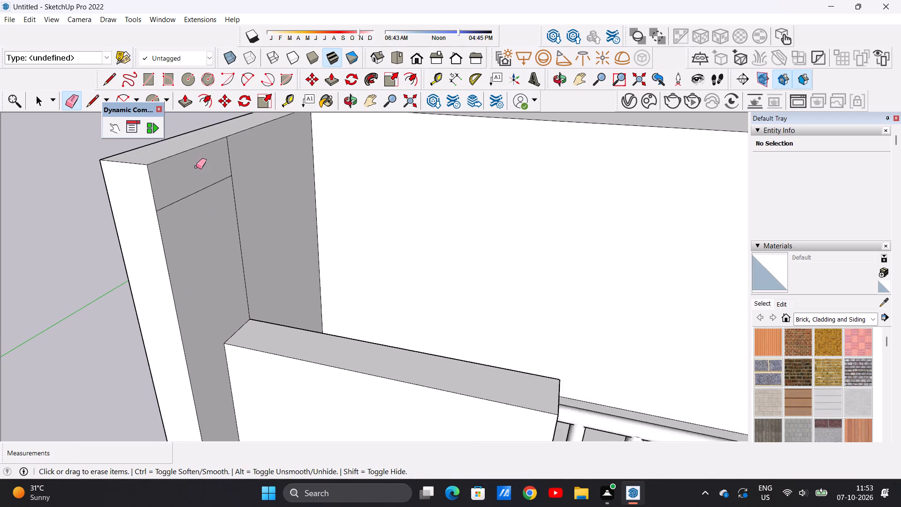
scroll(196, 167, "up", 2)
left_click_drag(188, 198, 192, 203)
scroll(202, 252, "down", 10)
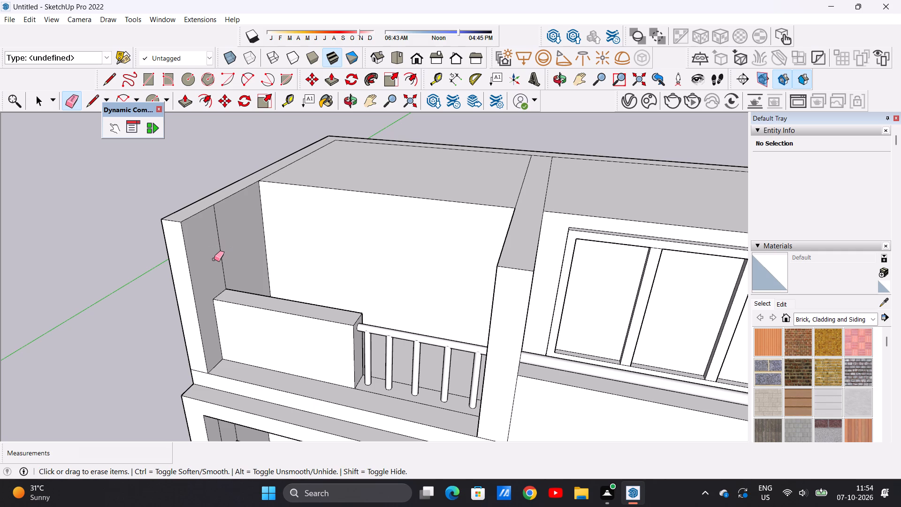
Draw a rectangle about 6' 1/2" by 4' 8 3/4" in the top front corner of the side wall's inner face.
key("r")
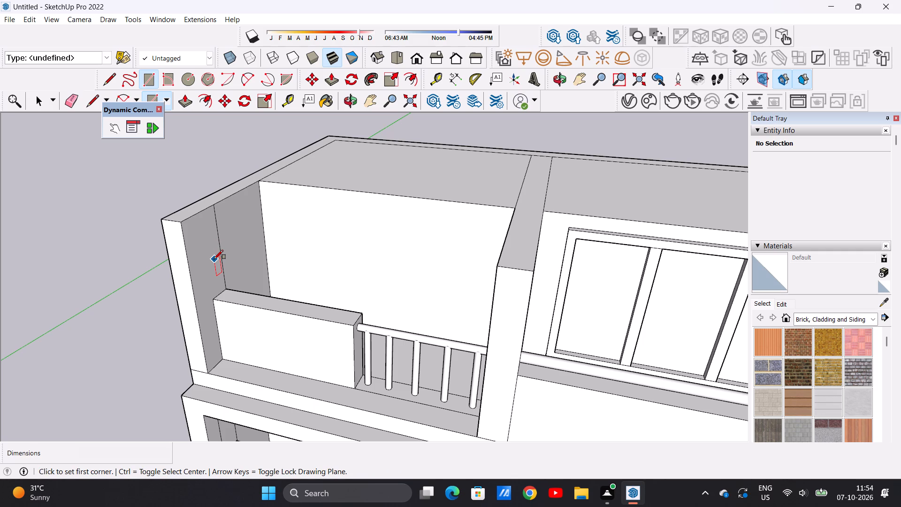
scroll(191, 217, "up", 5)
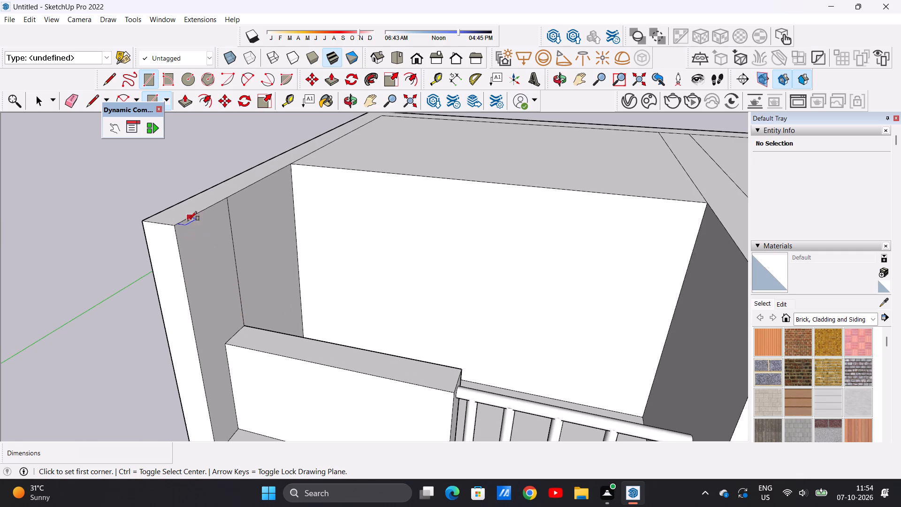
left_click(176, 226)
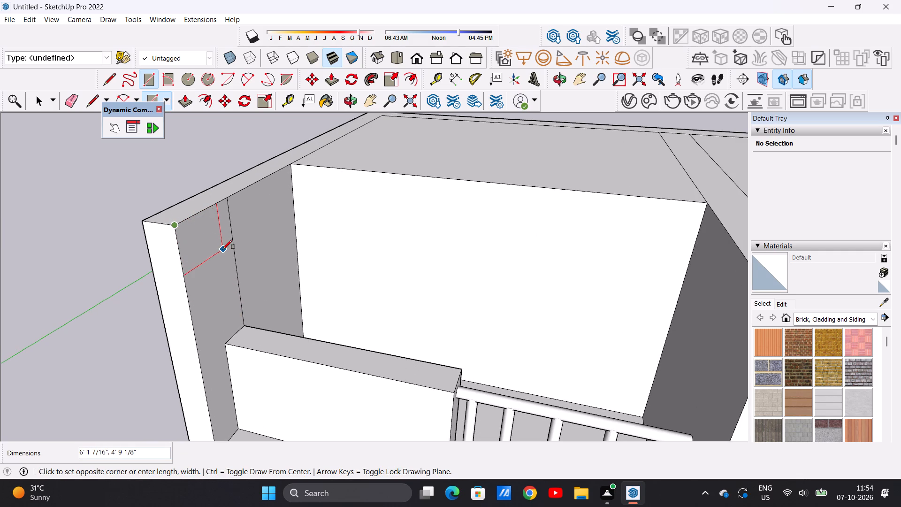
left_click(222, 249)
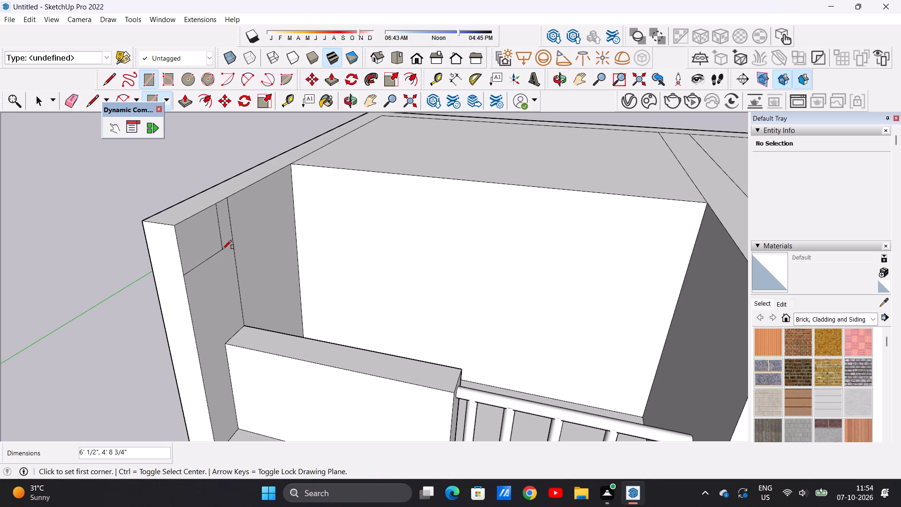
key("space")
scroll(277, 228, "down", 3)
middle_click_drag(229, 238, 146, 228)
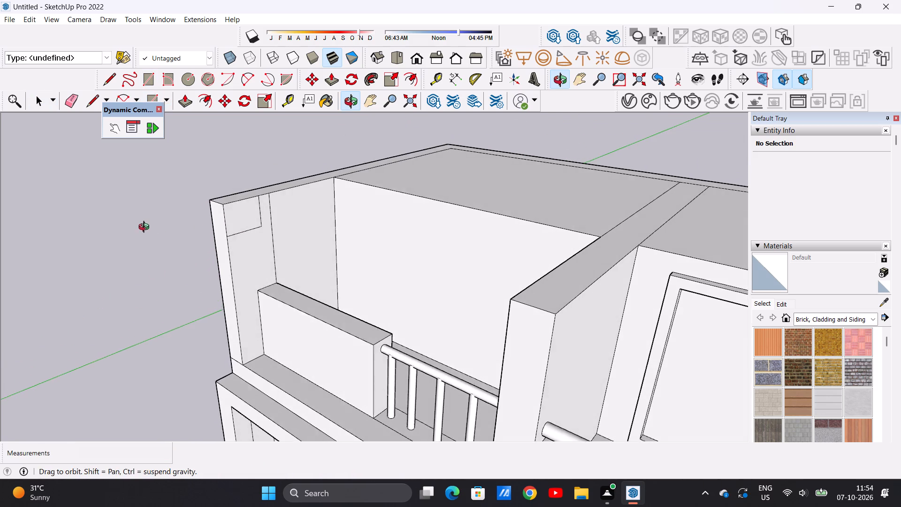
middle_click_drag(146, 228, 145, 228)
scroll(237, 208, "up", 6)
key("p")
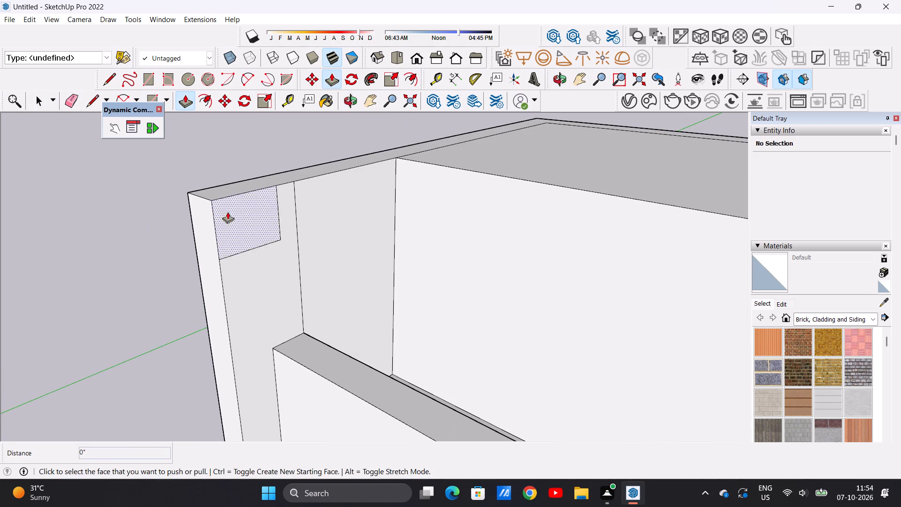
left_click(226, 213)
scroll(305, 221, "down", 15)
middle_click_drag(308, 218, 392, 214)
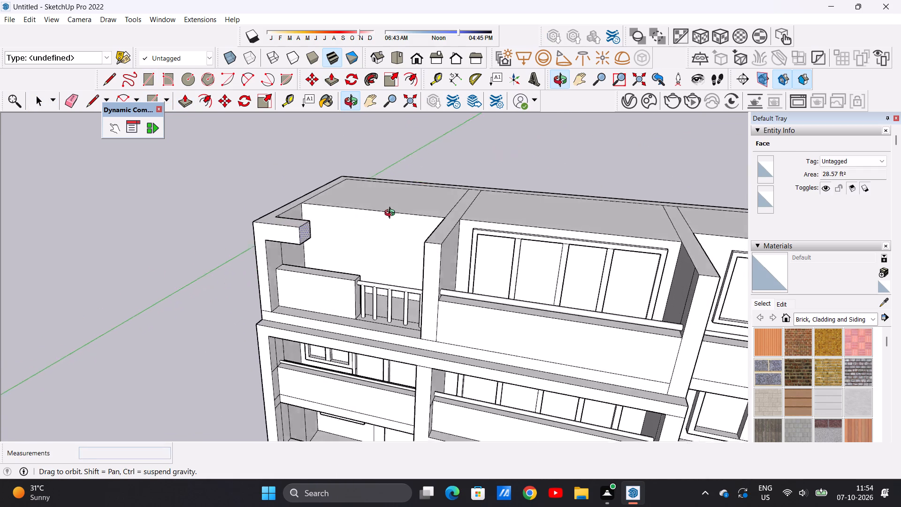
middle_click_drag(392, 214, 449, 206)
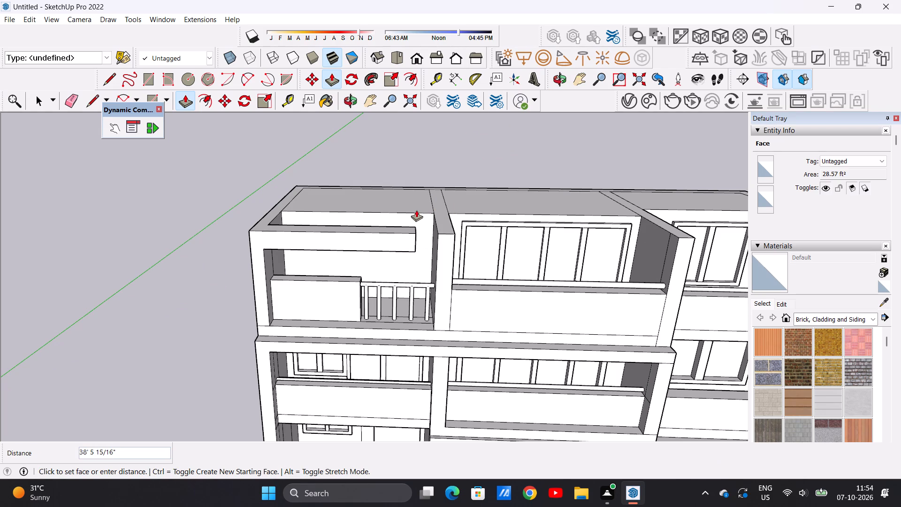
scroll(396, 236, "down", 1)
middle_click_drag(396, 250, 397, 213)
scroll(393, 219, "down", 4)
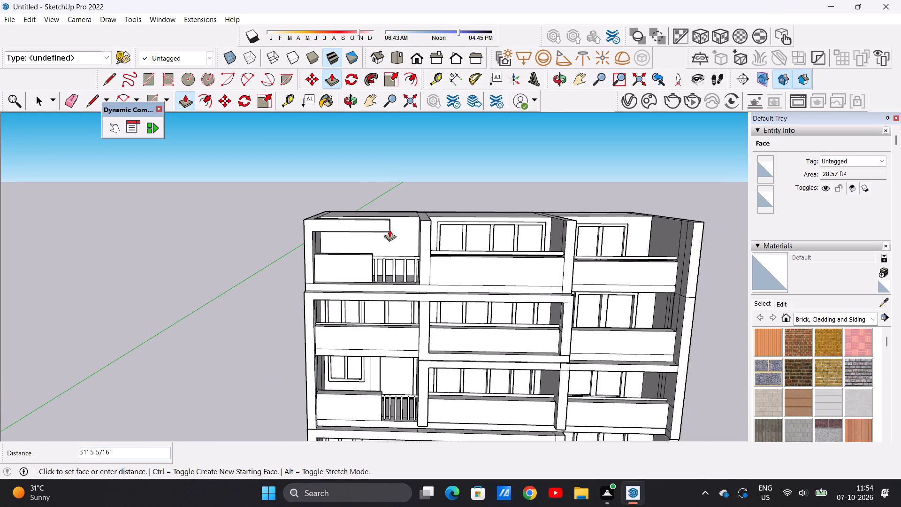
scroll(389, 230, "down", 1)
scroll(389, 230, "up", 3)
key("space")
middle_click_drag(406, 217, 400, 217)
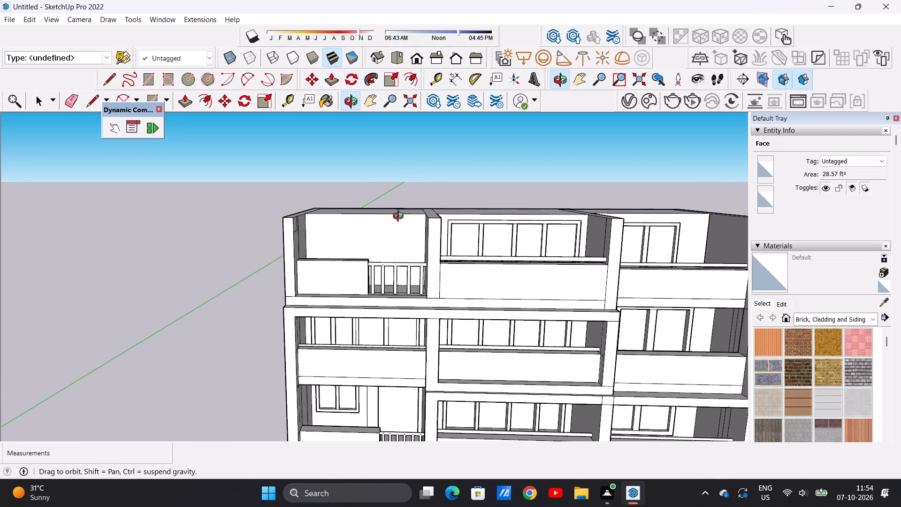
Undo the rectangle drawn in the top front corner of the side wall's inner face.
middle_click_drag(400, 217, 153, 222)
scroll(308, 213, "up", 5)
scroll(355, 216, "up", 6)
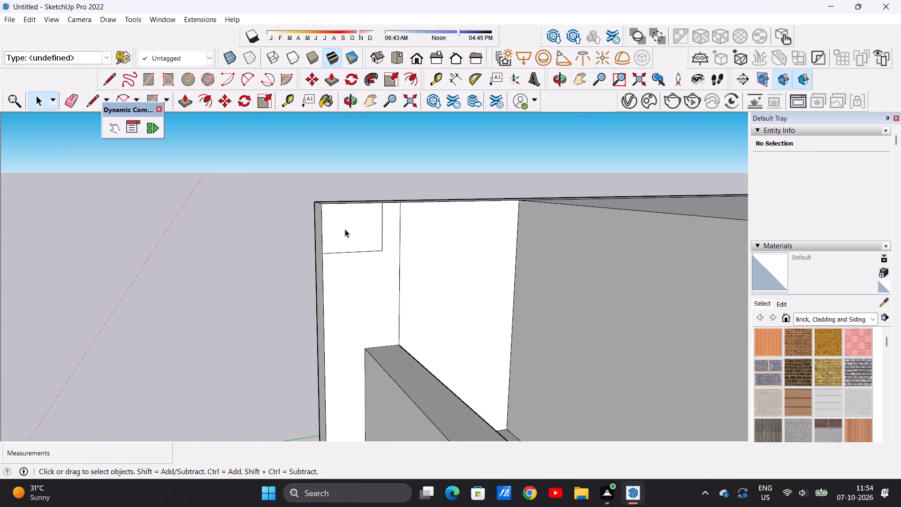
double_click(365, 231)
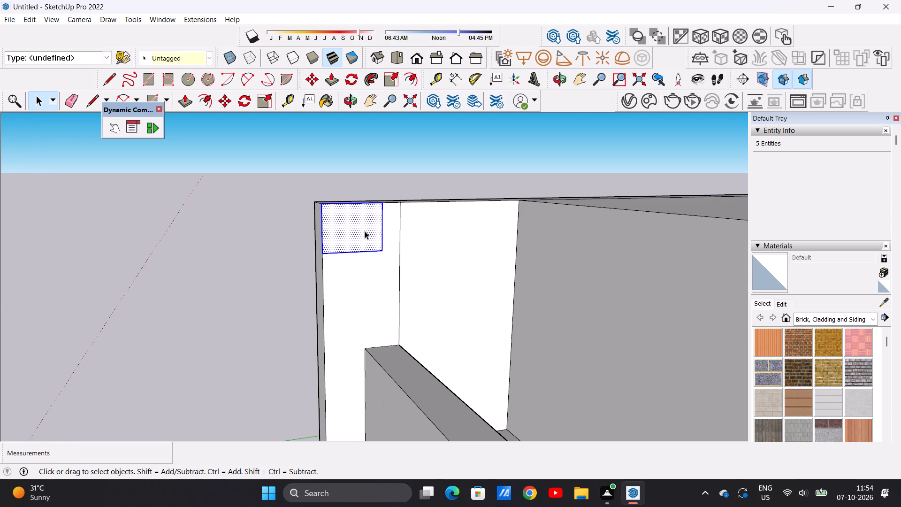
key("Delete")
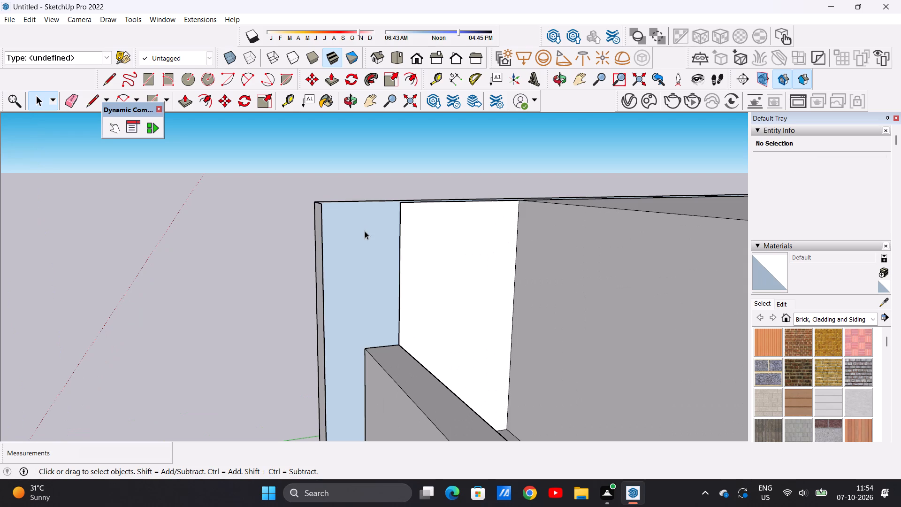
key("ctrl+z")
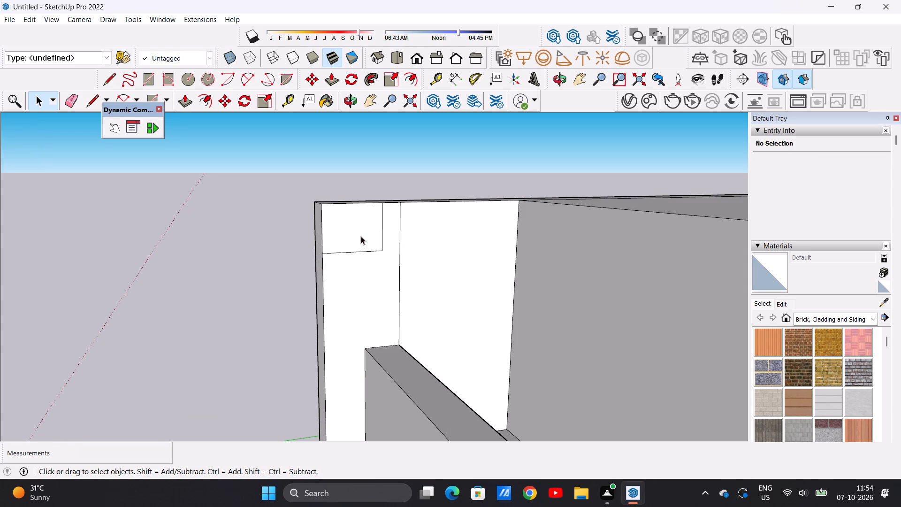
scroll(376, 253, "up", 4)
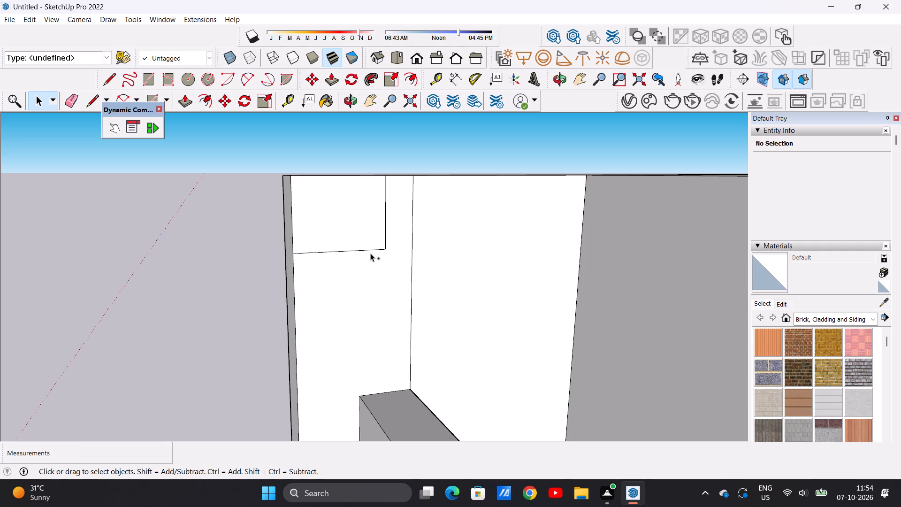
key("ctrl+z")
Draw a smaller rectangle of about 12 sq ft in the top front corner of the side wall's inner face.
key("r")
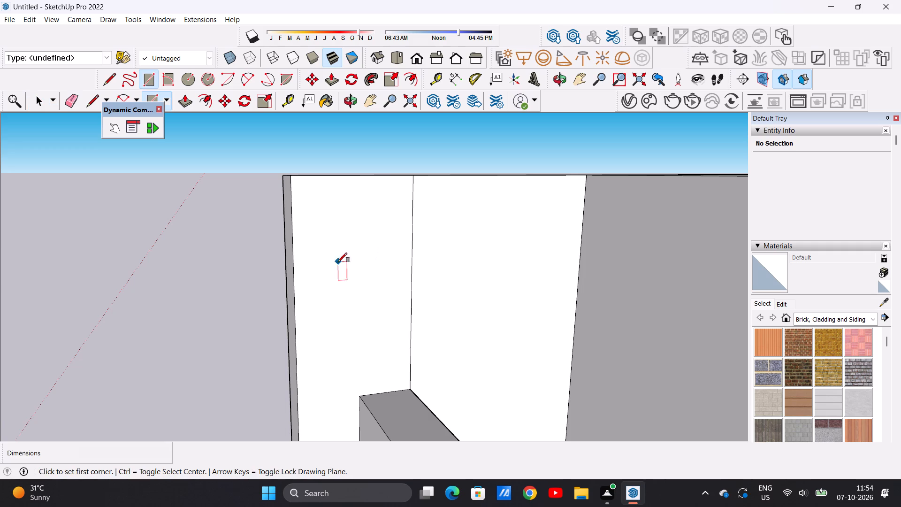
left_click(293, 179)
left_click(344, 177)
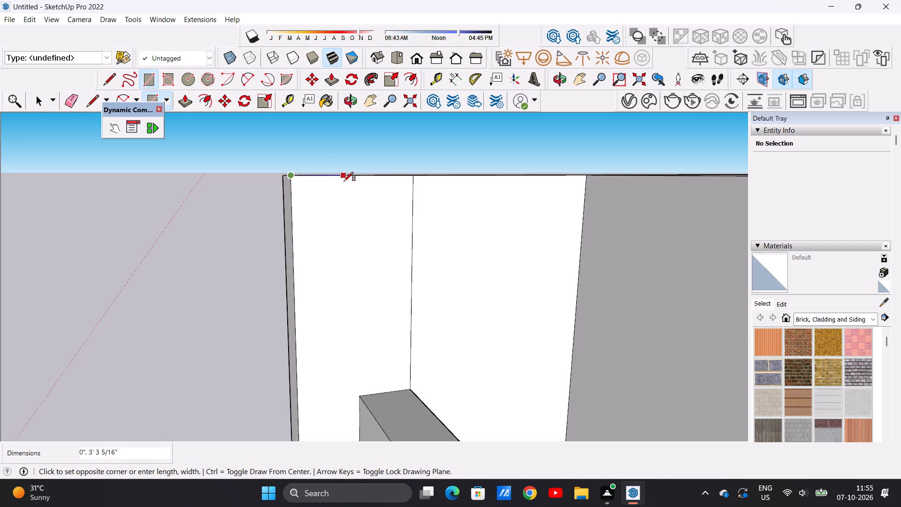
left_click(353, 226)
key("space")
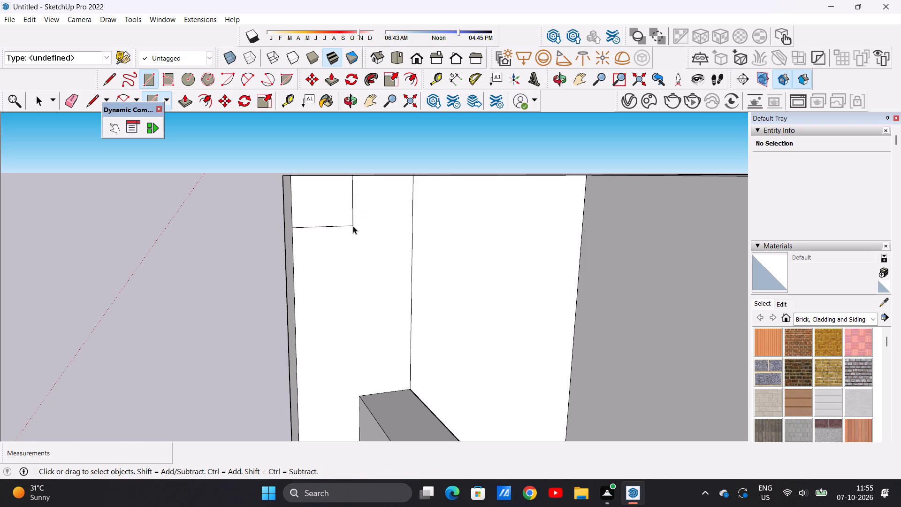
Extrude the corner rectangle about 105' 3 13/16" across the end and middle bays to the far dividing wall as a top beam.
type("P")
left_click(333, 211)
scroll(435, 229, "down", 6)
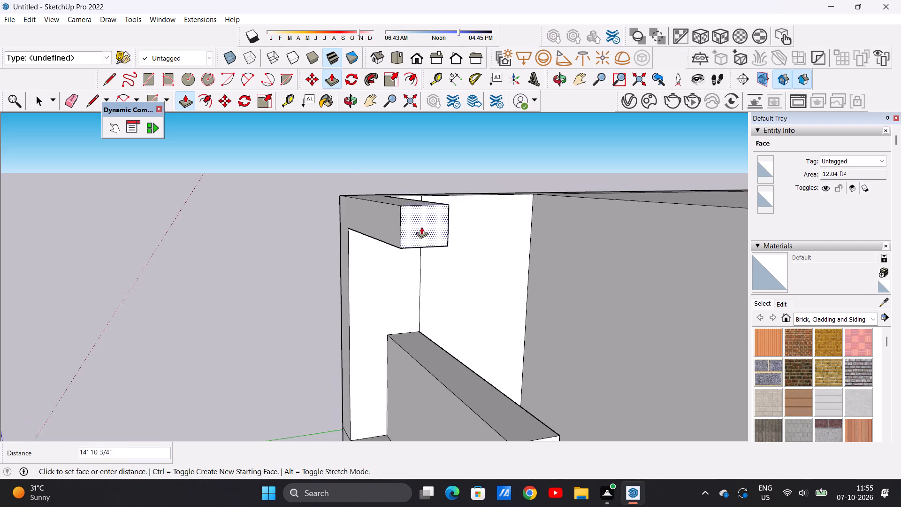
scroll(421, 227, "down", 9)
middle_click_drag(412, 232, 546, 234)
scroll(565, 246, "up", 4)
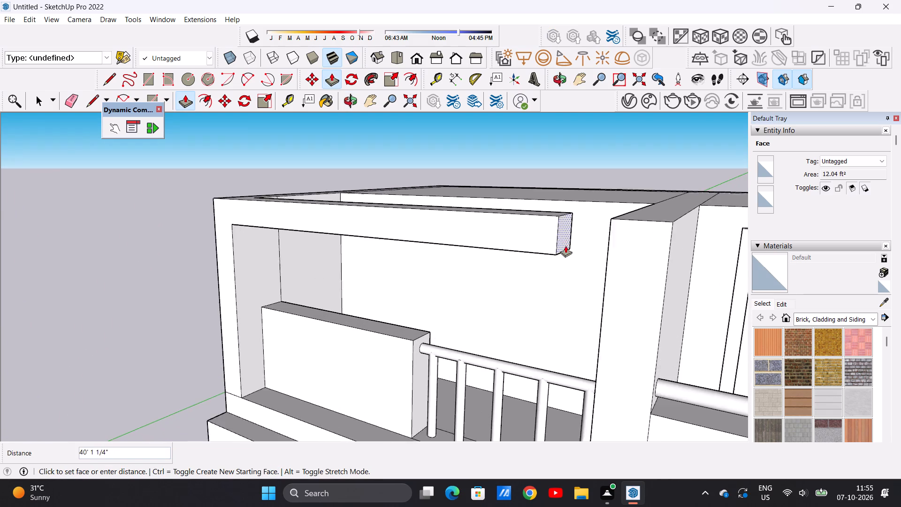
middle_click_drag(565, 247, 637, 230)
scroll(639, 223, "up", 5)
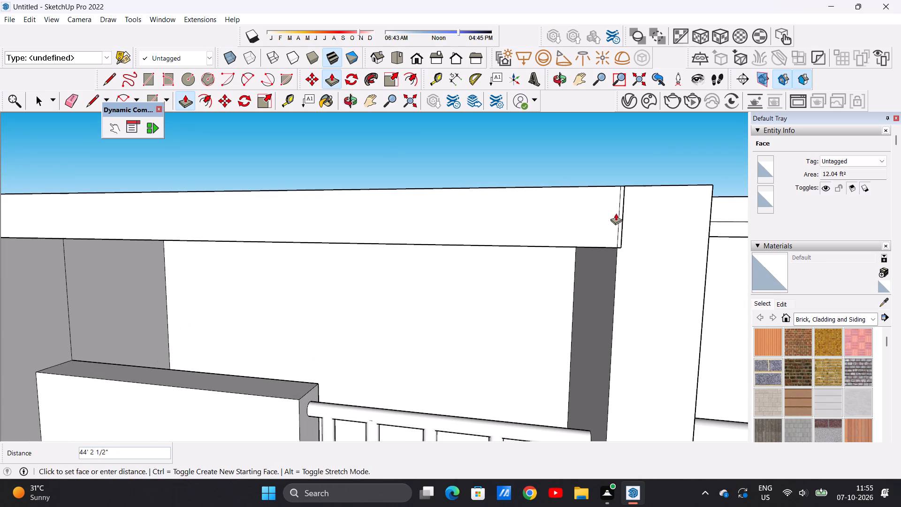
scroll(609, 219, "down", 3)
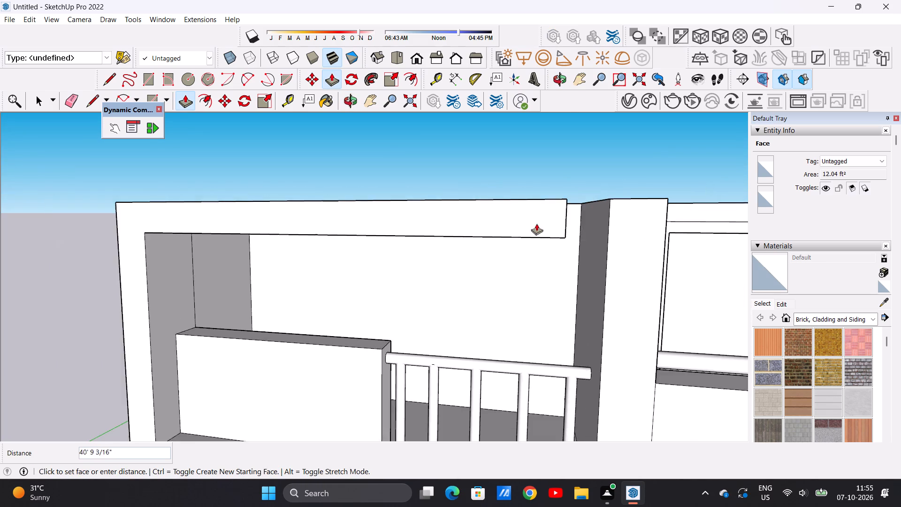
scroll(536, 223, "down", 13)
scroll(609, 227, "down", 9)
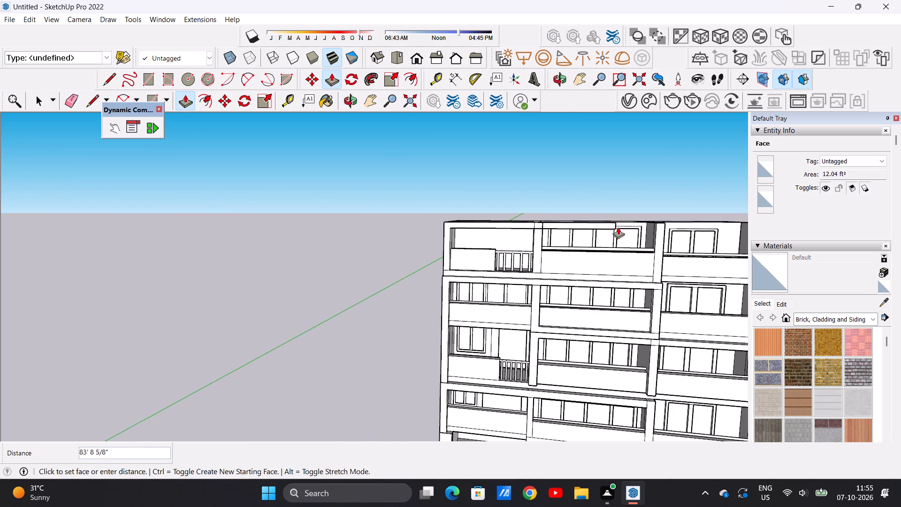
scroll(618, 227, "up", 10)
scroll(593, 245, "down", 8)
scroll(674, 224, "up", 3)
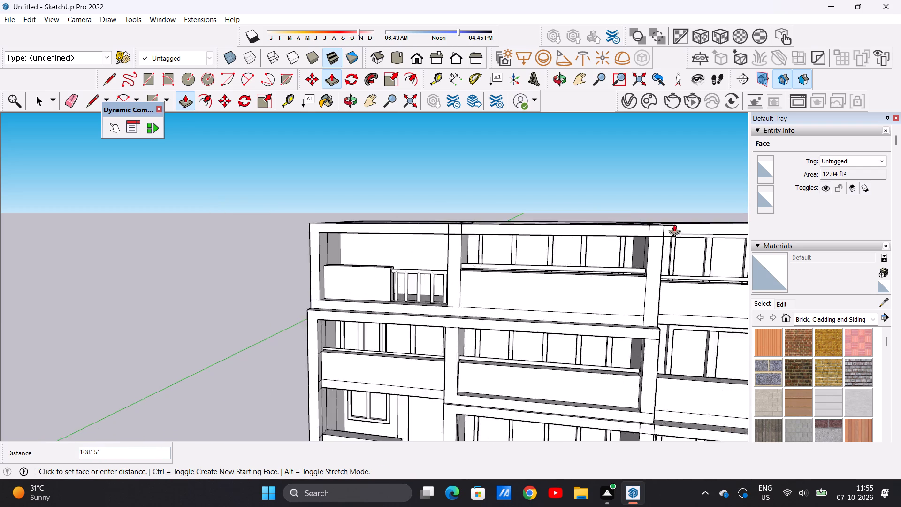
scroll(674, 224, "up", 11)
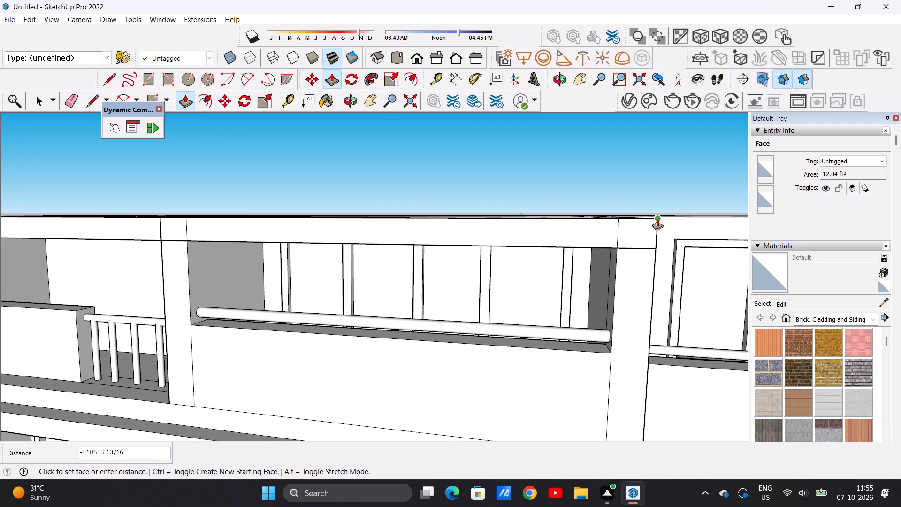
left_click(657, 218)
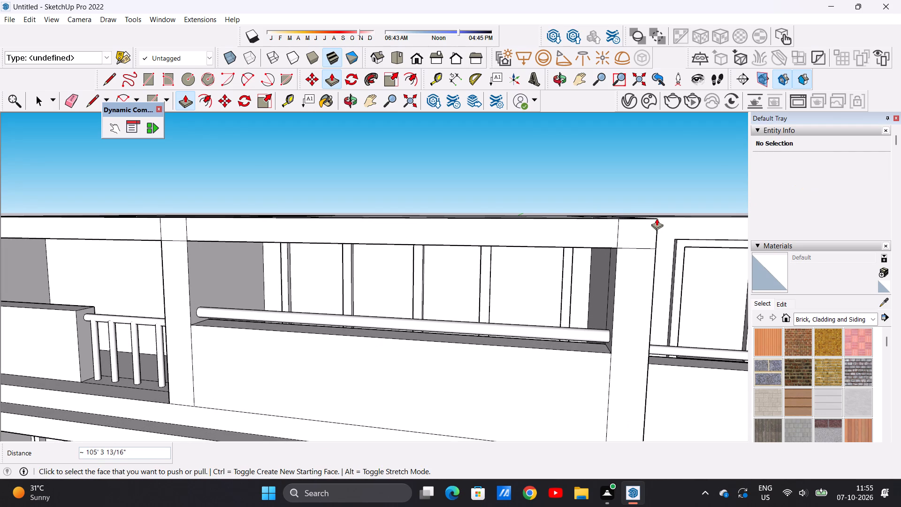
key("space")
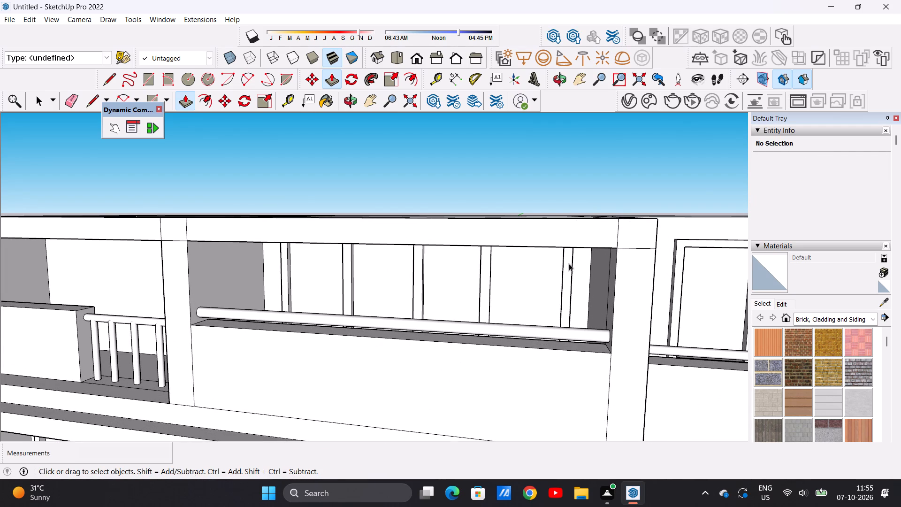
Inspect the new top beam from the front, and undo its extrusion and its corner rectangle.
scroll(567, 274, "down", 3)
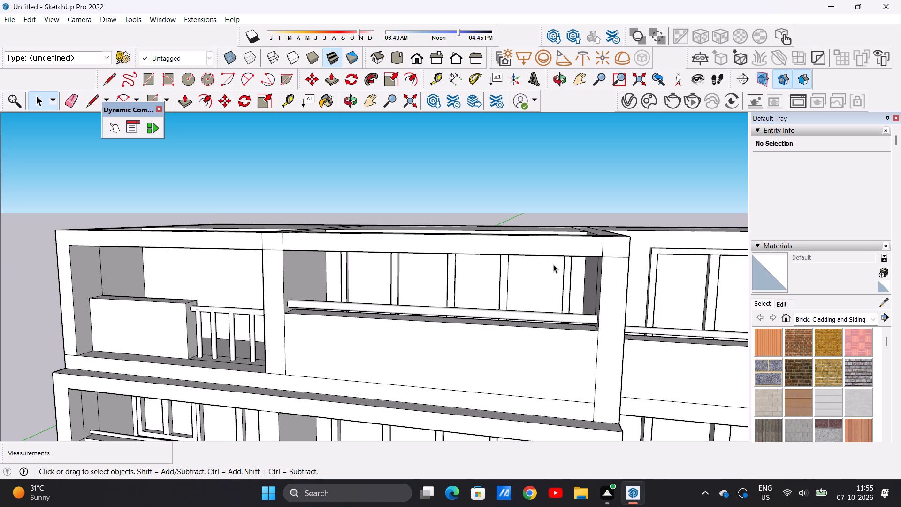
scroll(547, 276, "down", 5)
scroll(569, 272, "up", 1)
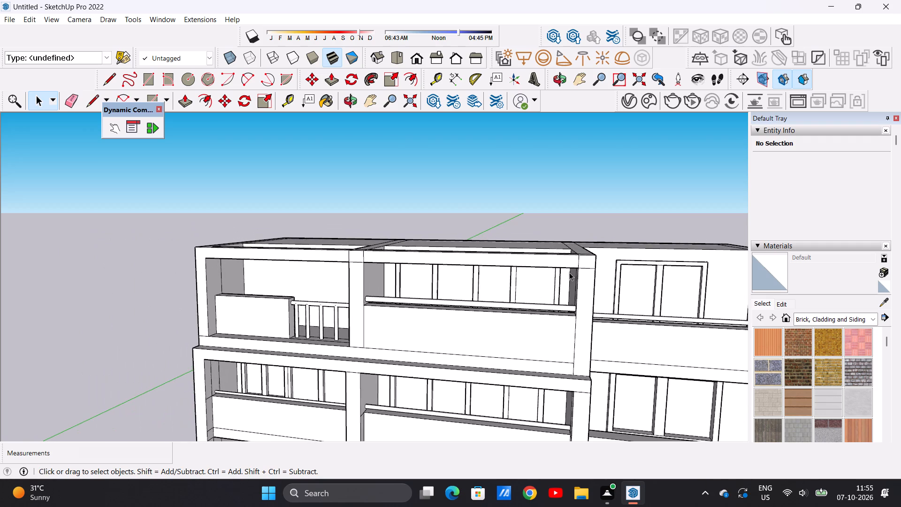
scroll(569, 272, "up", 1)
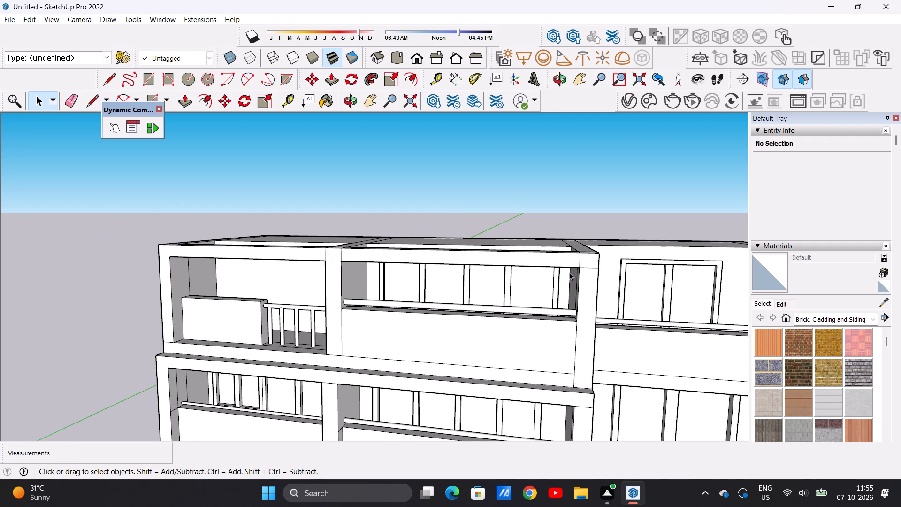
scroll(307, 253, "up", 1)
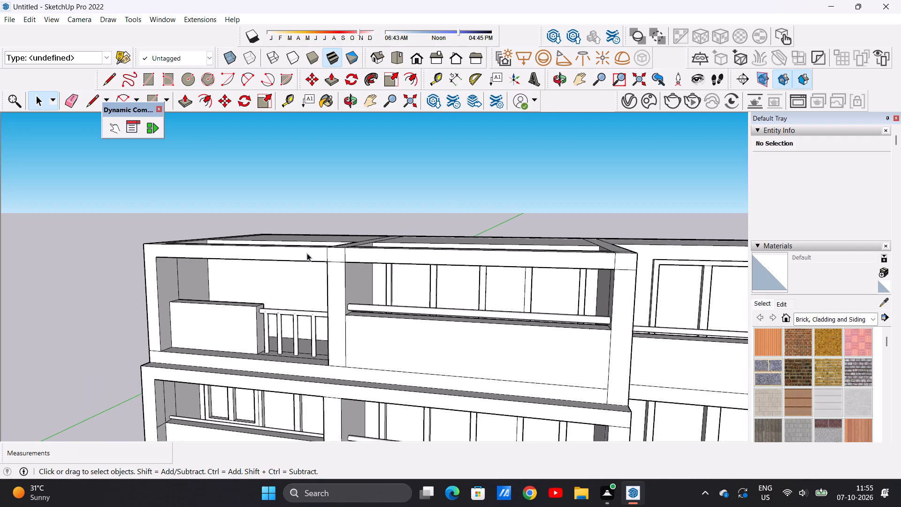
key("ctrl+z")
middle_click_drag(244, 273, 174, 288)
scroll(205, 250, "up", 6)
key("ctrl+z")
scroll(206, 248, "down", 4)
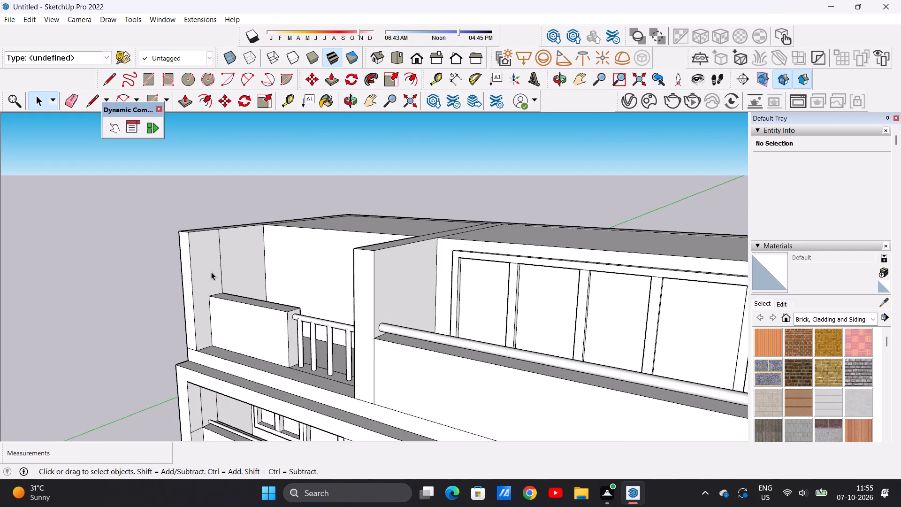
Draw a 14' 8 5/8" vertical line above the parapet and a 4' 2 9/16" horizontal line near the top front of the middle bay's wall.
middle_click_drag(214, 276, 357, 265)
scroll(271, 270, "down", 6)
middle_click_drag(372, 283, 335, 273)
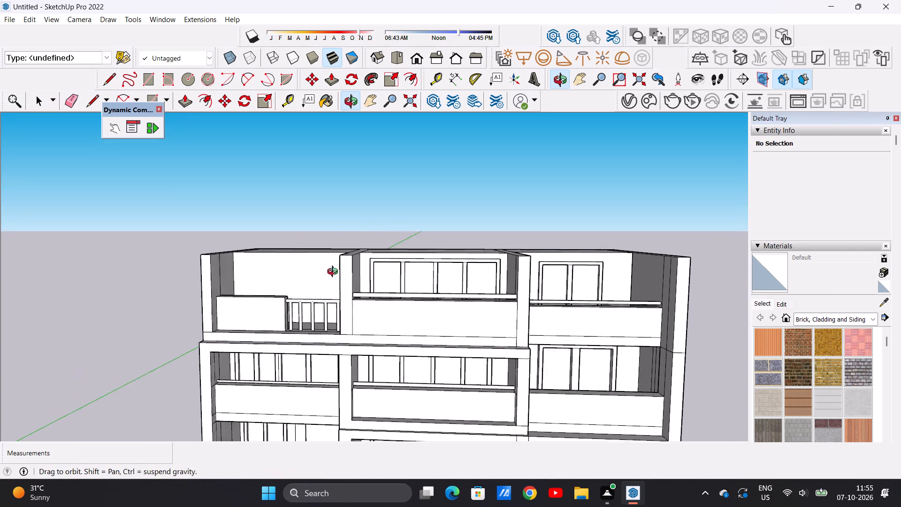
middle_click_drag(335, 273, 320, 277)
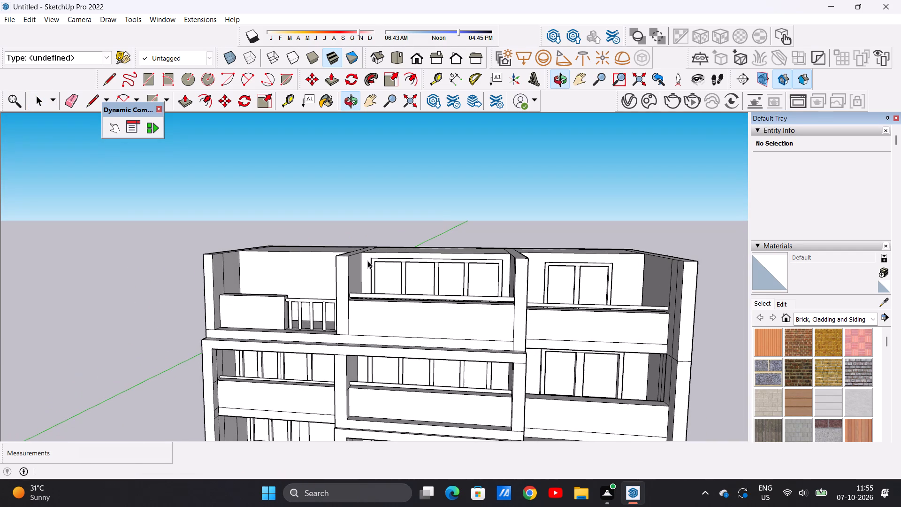
middle_click_drag(357, 276, 325, 280)
scroll(325, 280, "up", 1)
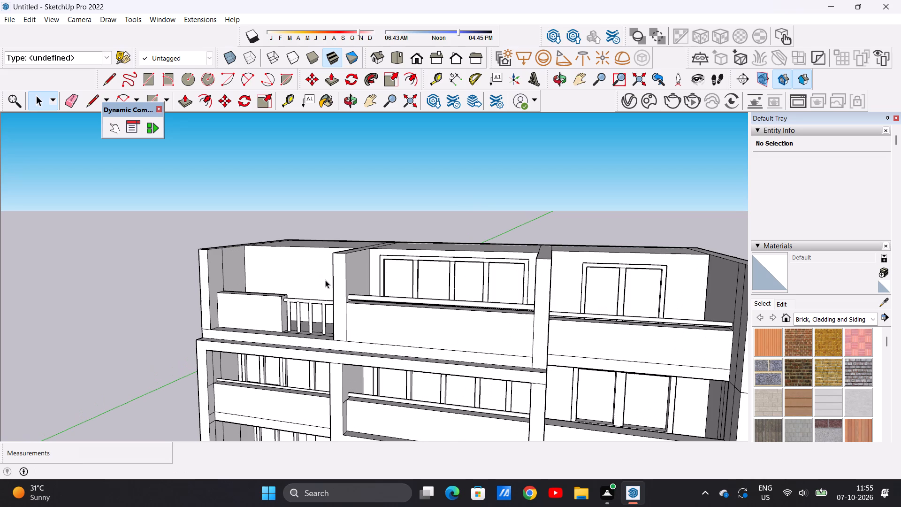
middle_click_drag(351, 259, 293, 272)
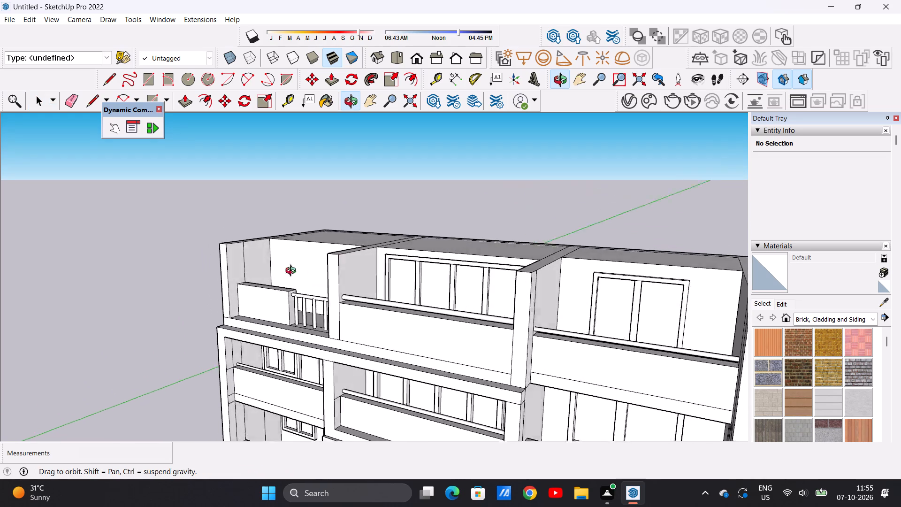
middle_click_drag(293, 272, 153, 296)
scroll(367, 267, "up", 6)
middle_click_drag(308, 314, 268, 353)
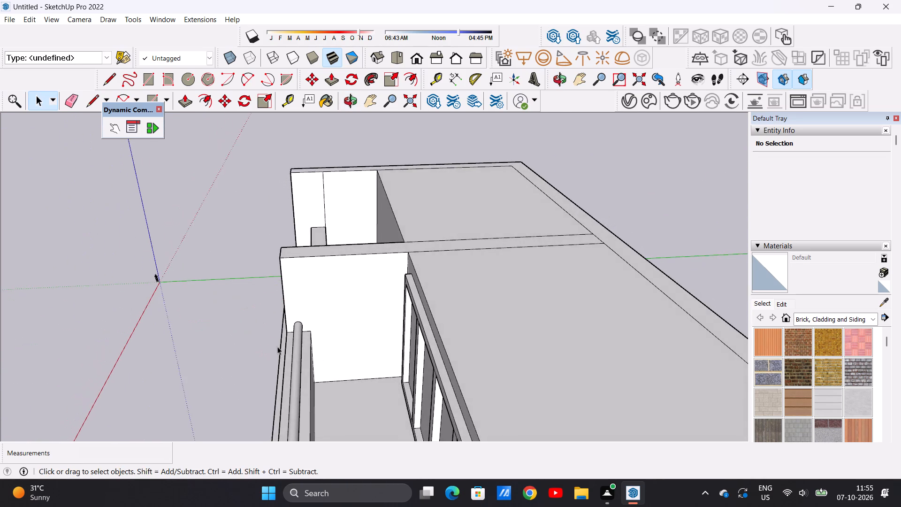
scroll(319, 319, "up", 4)
key("l")
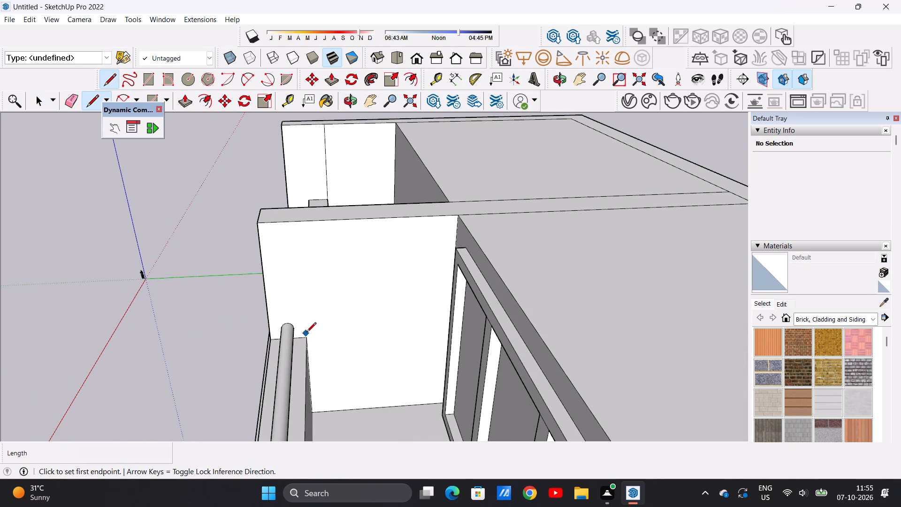
left_click(303, 336)
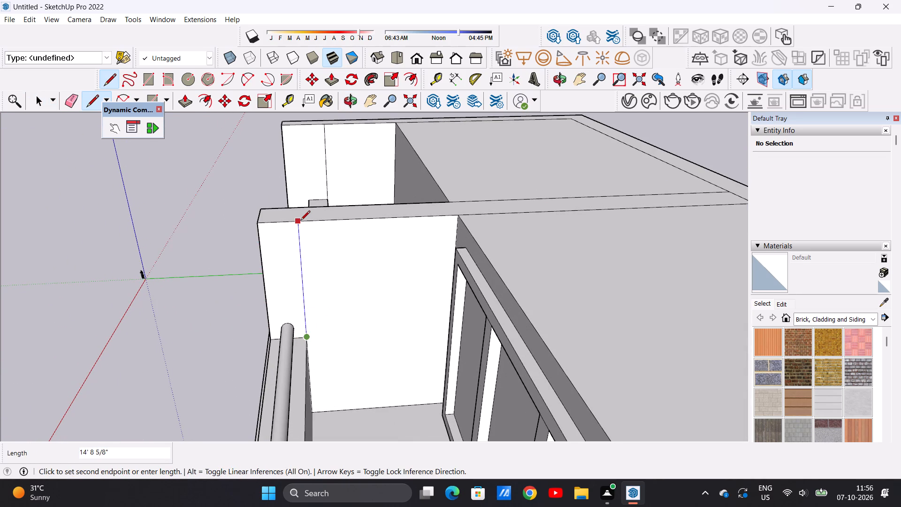
left_click(299, 222)
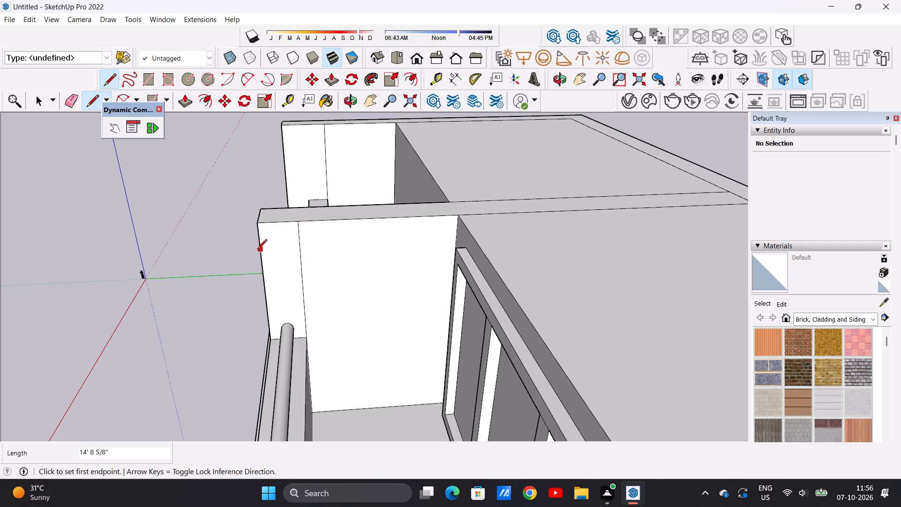
left_click(259, 250)
left_click(301, 246)
key("space")
Extrude the corner rectangle about 103' 8" across the middle and end bays to the end wall's outer face as a top beam.
key("p")
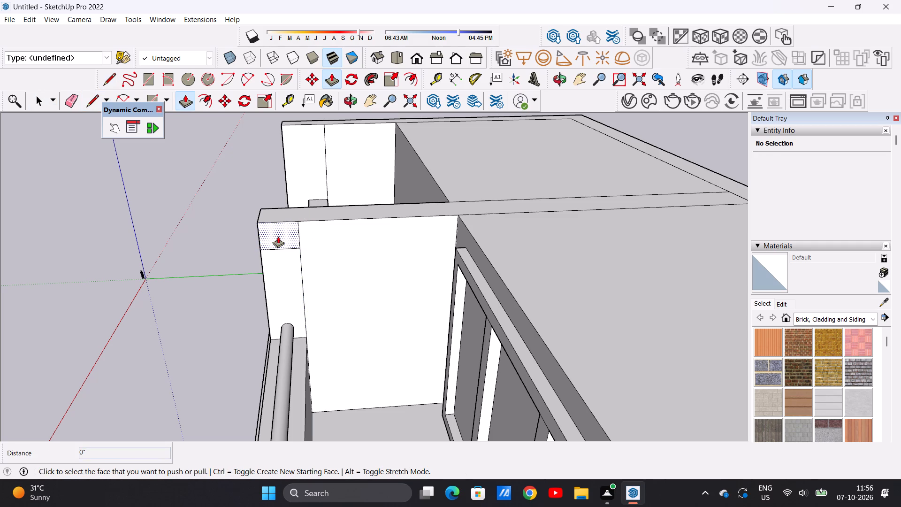
left_click(278, 236)
scroll(306, 290, "down", 13)
middle_click_drag(275, 288, 453, 269)
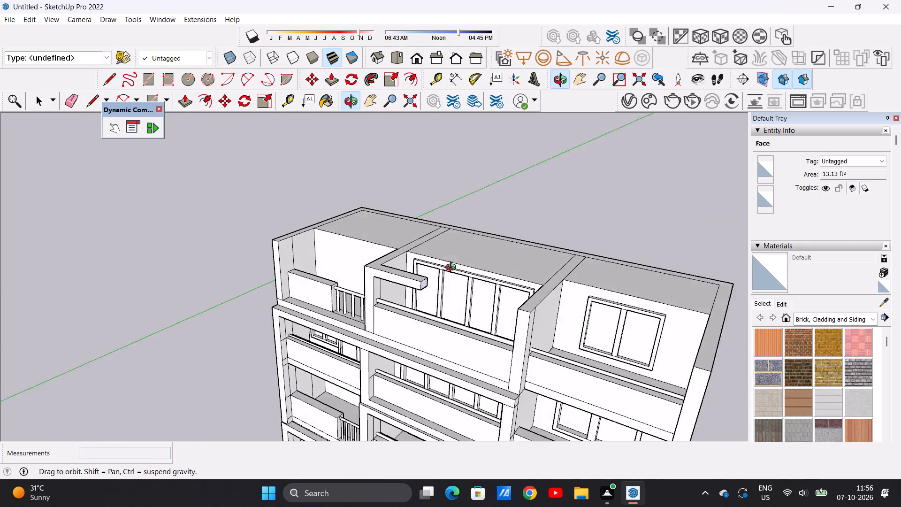
middle_click_drag(453, 269, 462, 264)
scroll(495, 304, "up", 3)
middle_click_drag(493, 307, 565, 269)
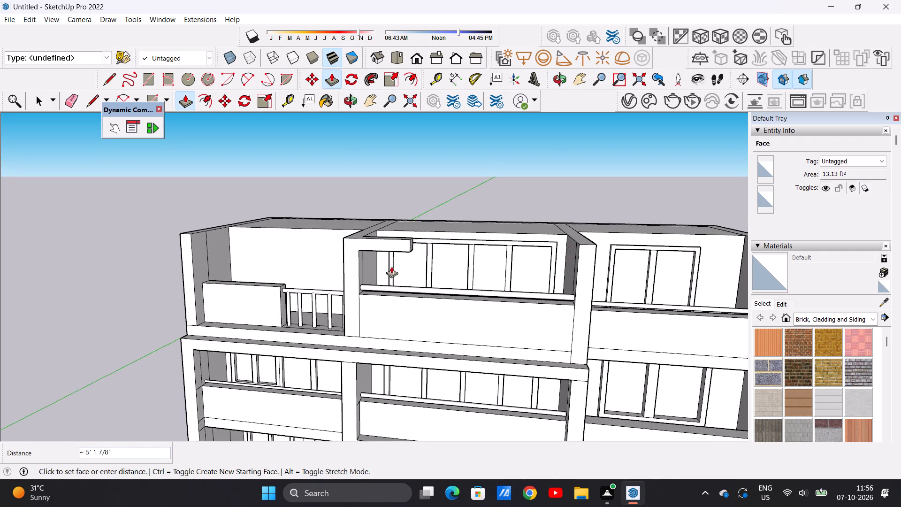
scroll(387, 269, "down", 7)
scroll(516, 270, "up", 3)
scroll(425, 252, "down", 12)
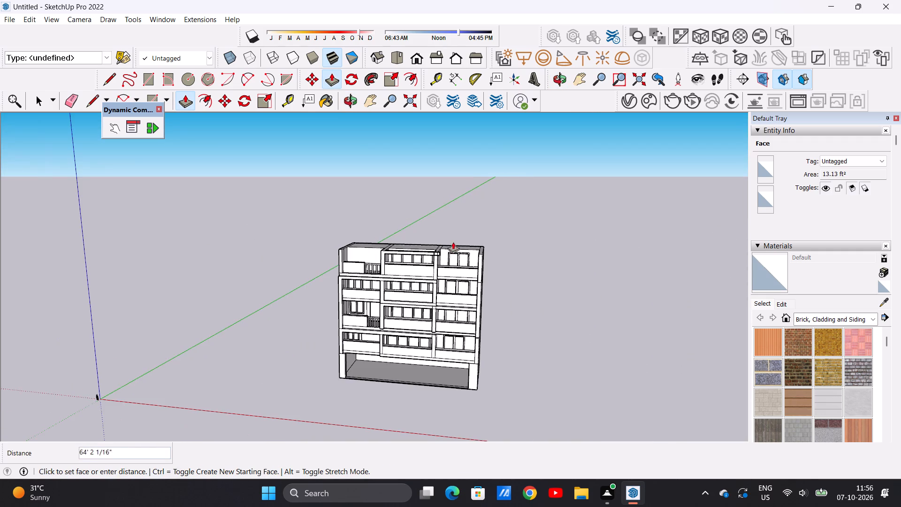
scroll(487, 251, "up", 5)
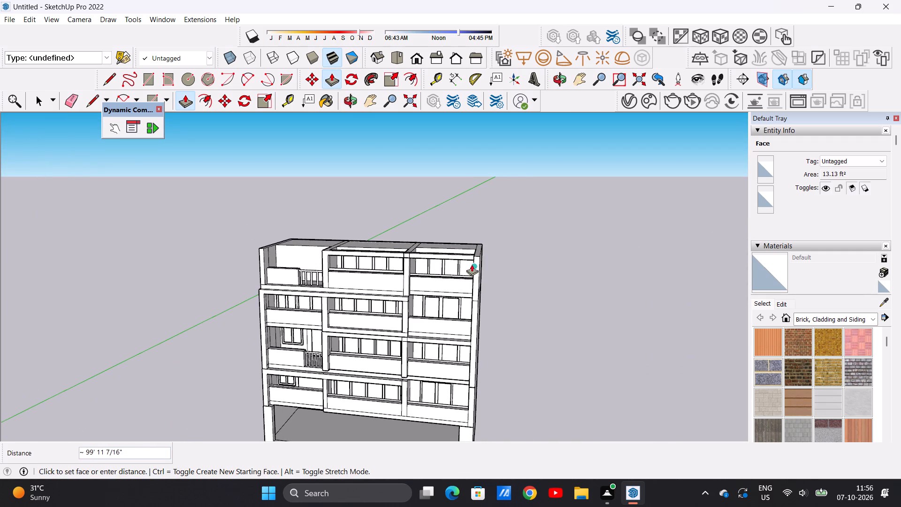
scroll(478, 259, "up", 20)
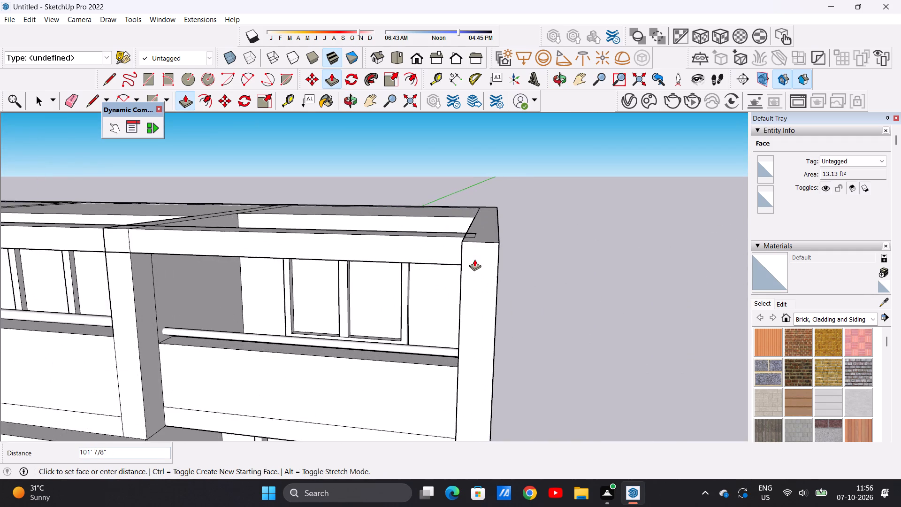
left_click(500, 239)
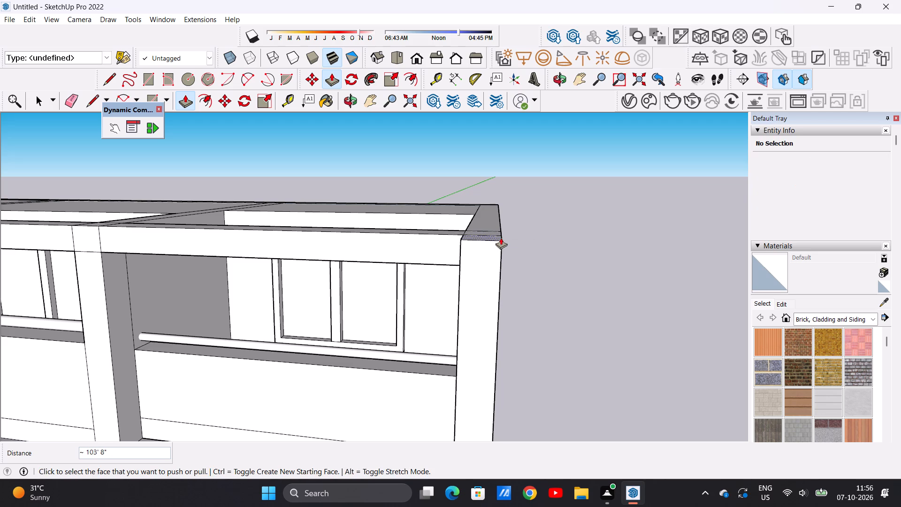
key("space")
Pull the middle bay's L-shaped front face, covering its top beam and side pier, 3' 1/8" forward.
scroll(467, 272, "down", 7)
middle_click_drag(380, 280, 522, 253)
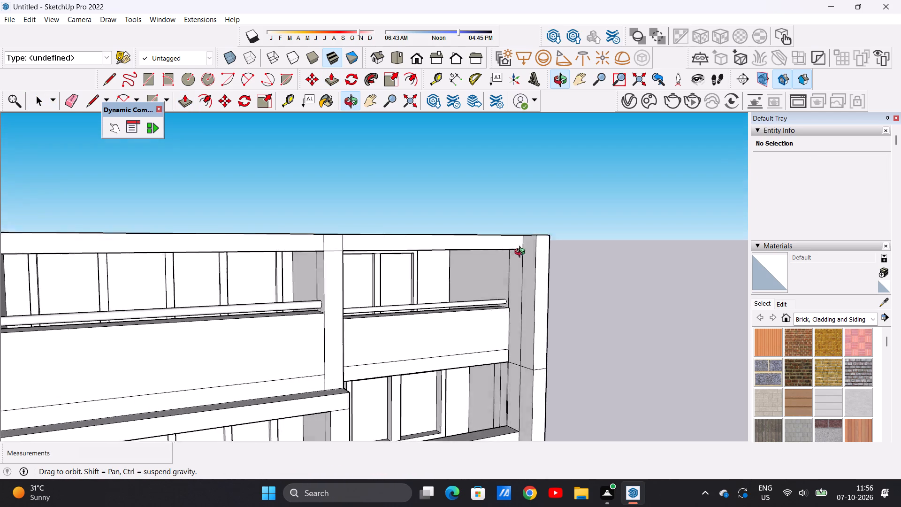
middle_click_drag(522, 253, 453, 257)
scroll(455, 274, "down", 9)
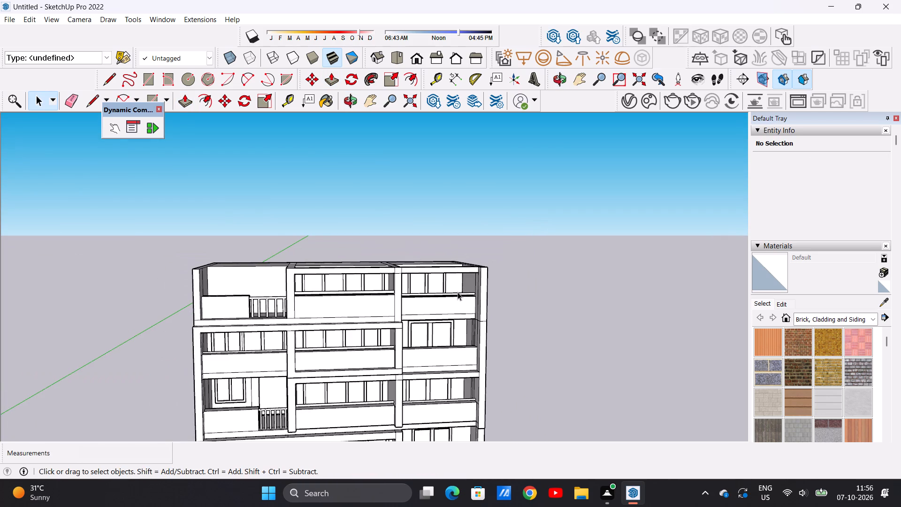
scroll(395, 293, "up", 4)
middle_click_drag(173, 308, 289, 324)
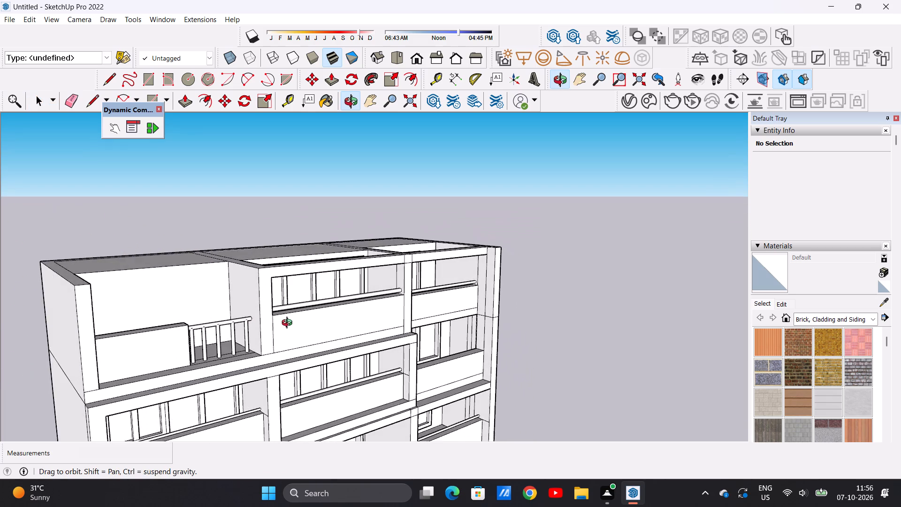
middle_click_drag(289, 324, 295, 339)
scroll(278, 329, "up", 6)
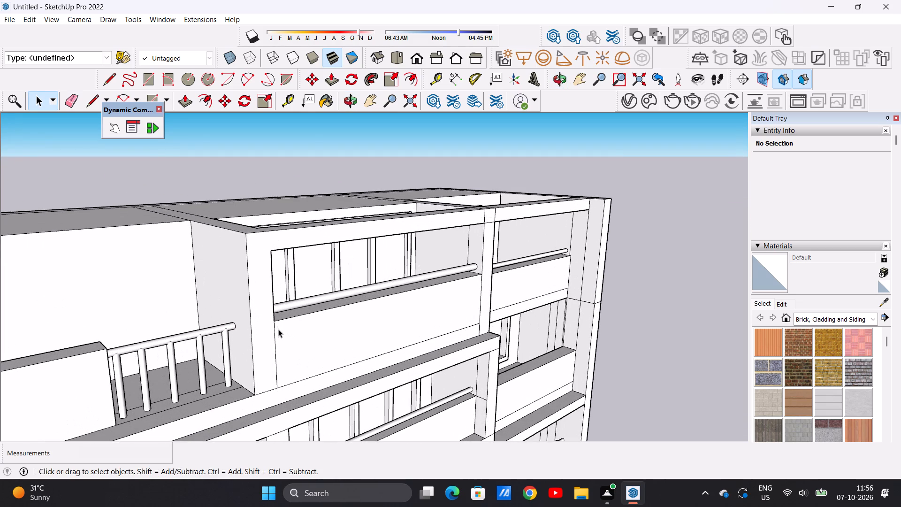
key("p")
left_click(267, 330)
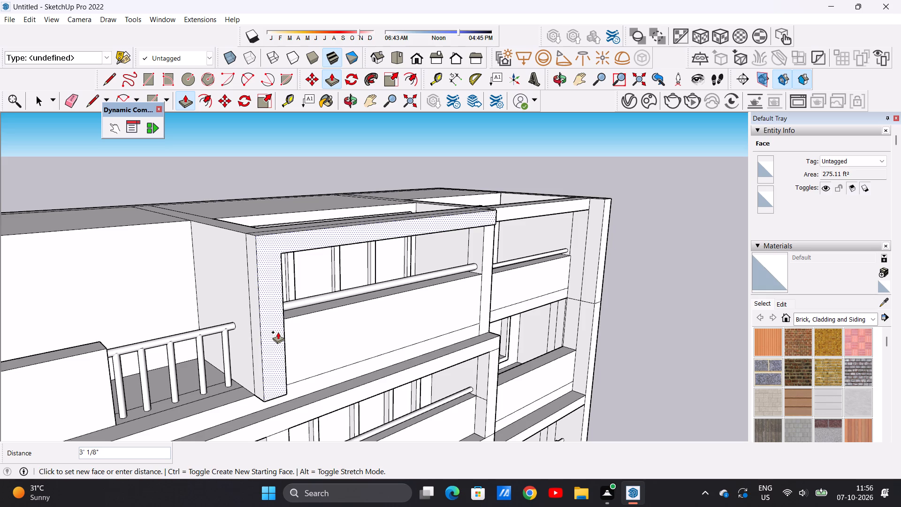
left_click(278, 332)
Pull the top corner and the pier face of the wall between the middle and end bays 3' 1/8" forward.
middle_click_drag(323, 330, 216, 321)
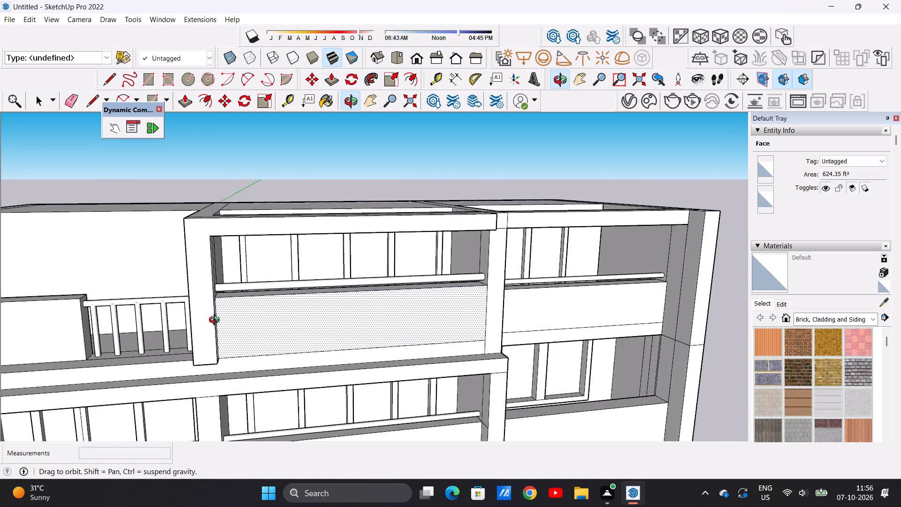
middle_click_drag(216, 321, 204, 321)
scroll(191, 333, "down", 5)
scroll(389, 307, "up", 4)
middle_click_drag(387, 307, 320, 317)
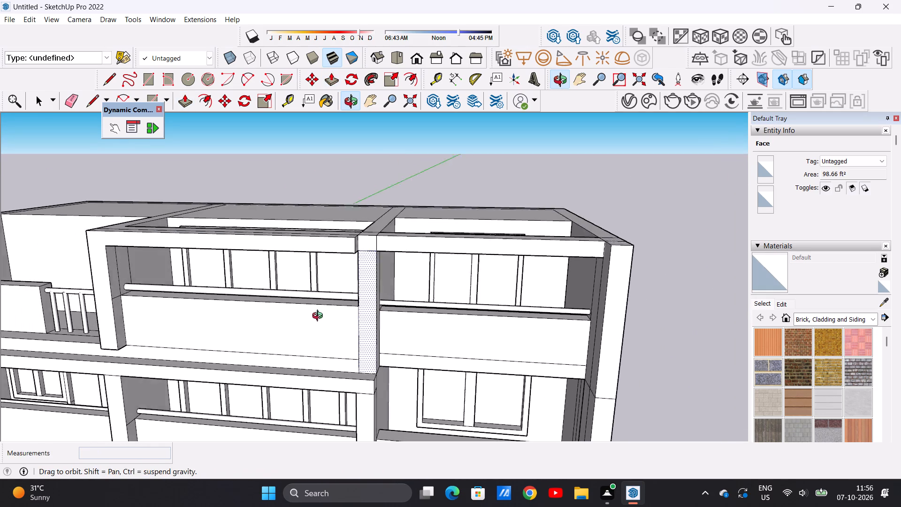
middle_click_drag(320, 317, 298, 326)
scroll(357, 250, "up", 11)
left_click(359, 235)
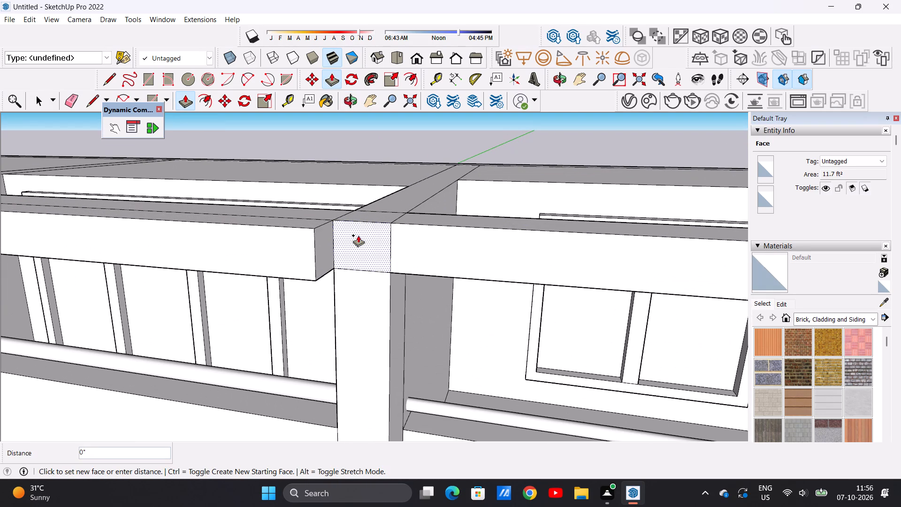
left_click(313, 229)
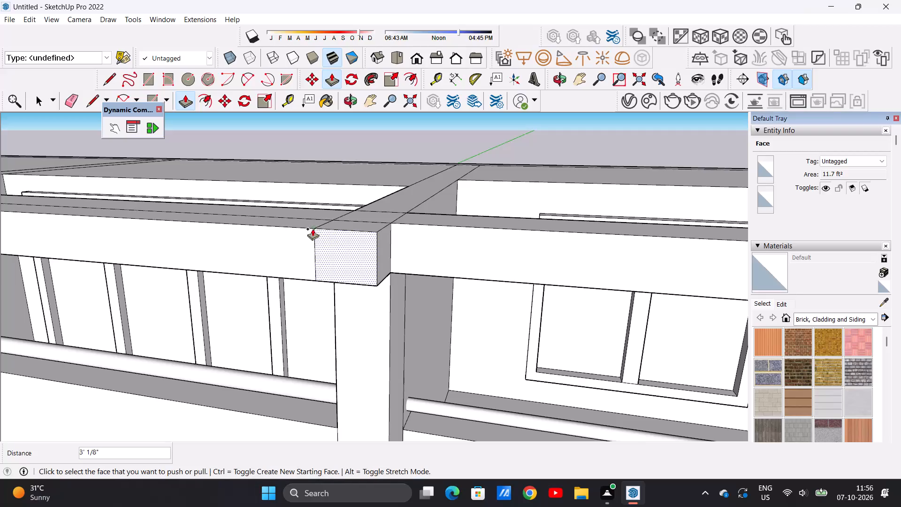
left_click(365, 310)
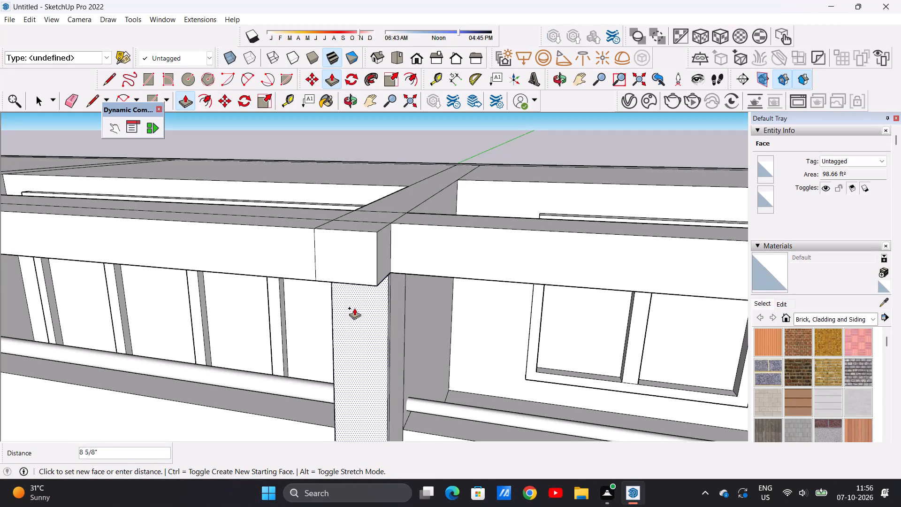
left_click(378, 286)
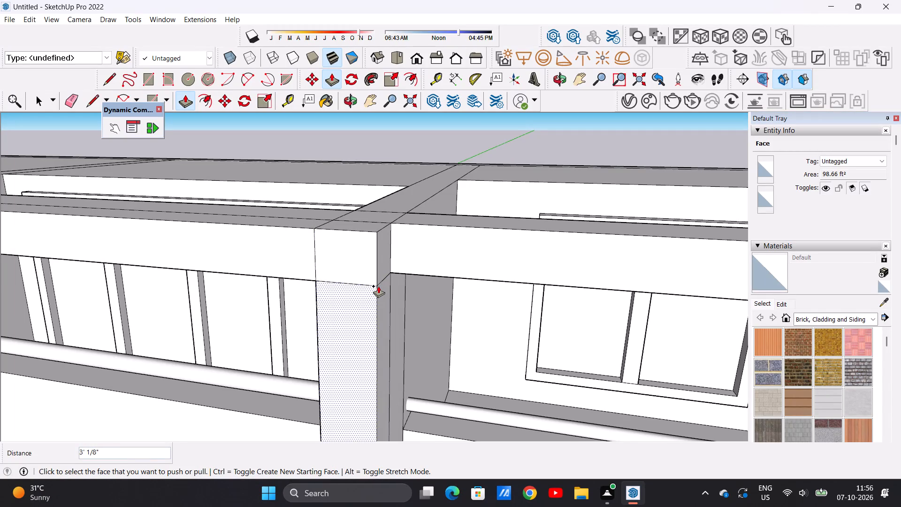
Pull the end bay's top beam face 3' 1/8" forward, flush with the middle bay's beam.
scroll(372, 292, "down", 2)
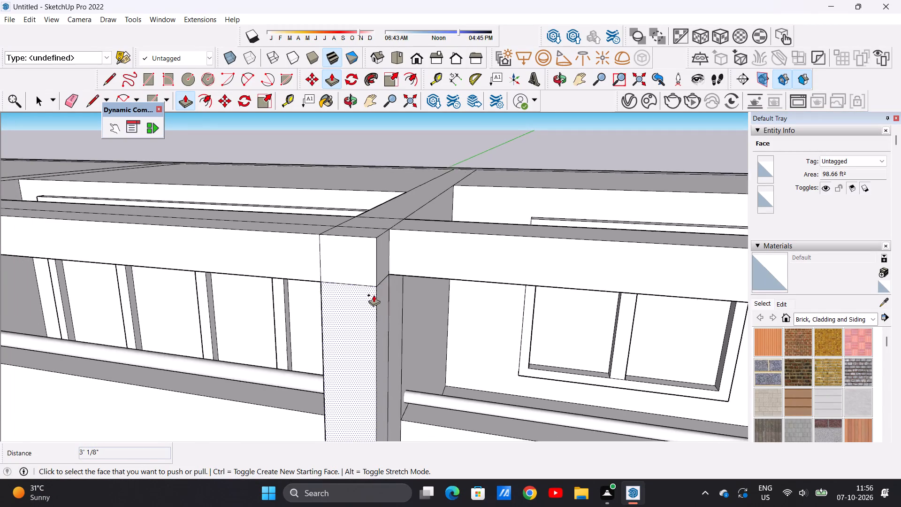
scroll(374, 295, "down", 15)
middle_click_drag(370, 312, 417, 307)
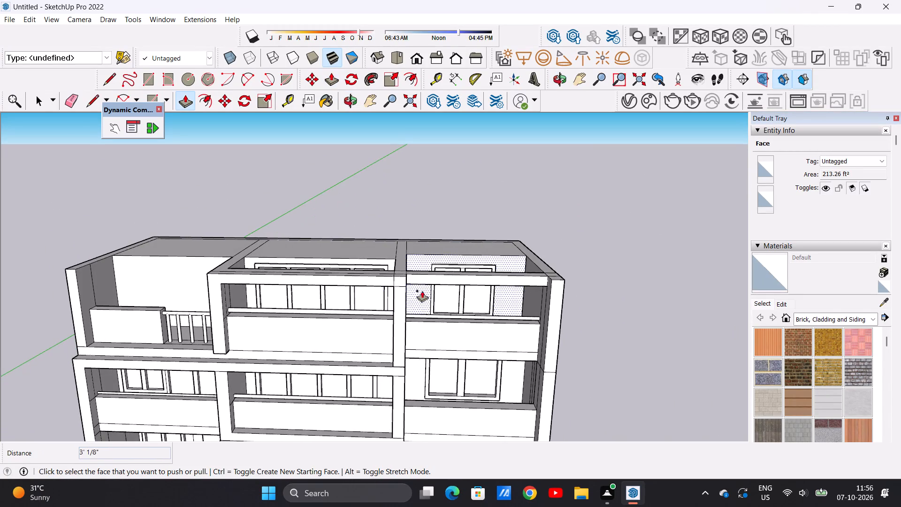
scroll(415, 275, "up", 8)
left_click(415, 275)
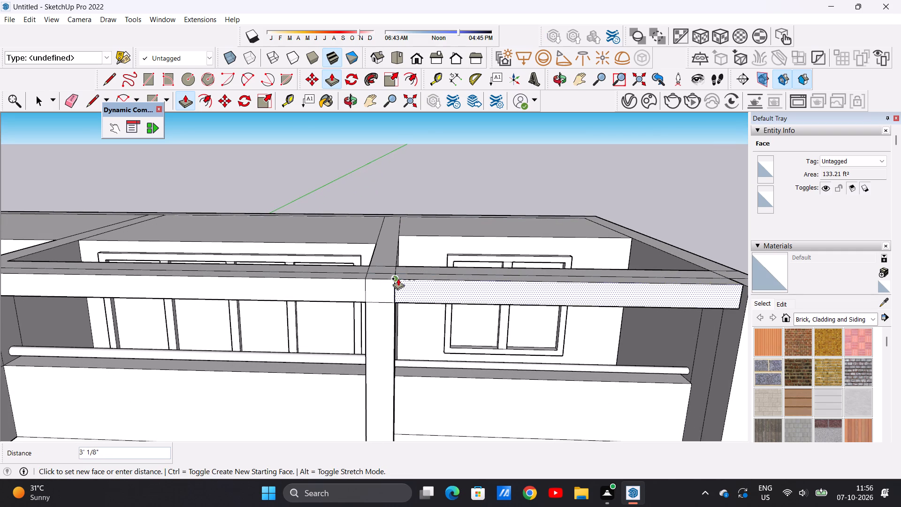
left_click(391, 280)
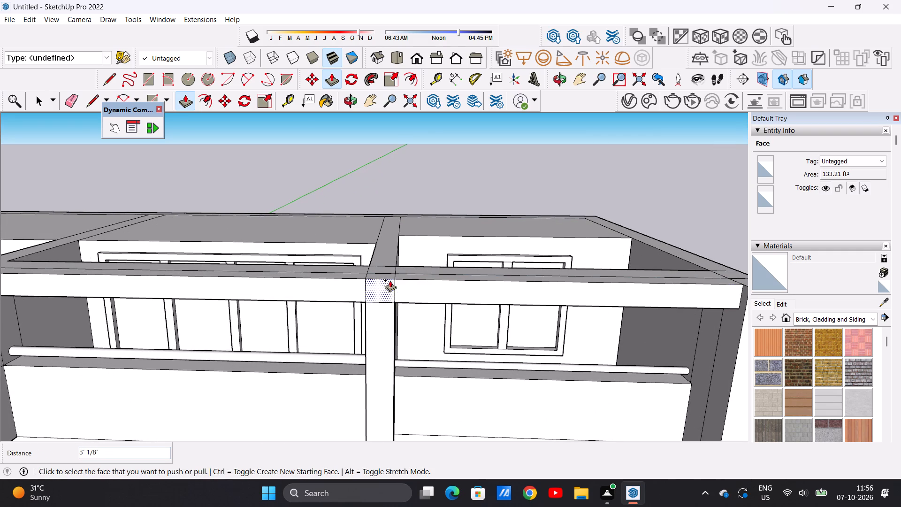
key("space")
Erase the seam lines where the top beams meet the pier between the middle and end bays.
scroll(409, 284, "down", 7)
scroll(401, 296, "up", 1)
scroll(391, 308, "down", 1)
middle_click_drag(388, 320, 396, 278)
scroll(399, 273, "up", 8)
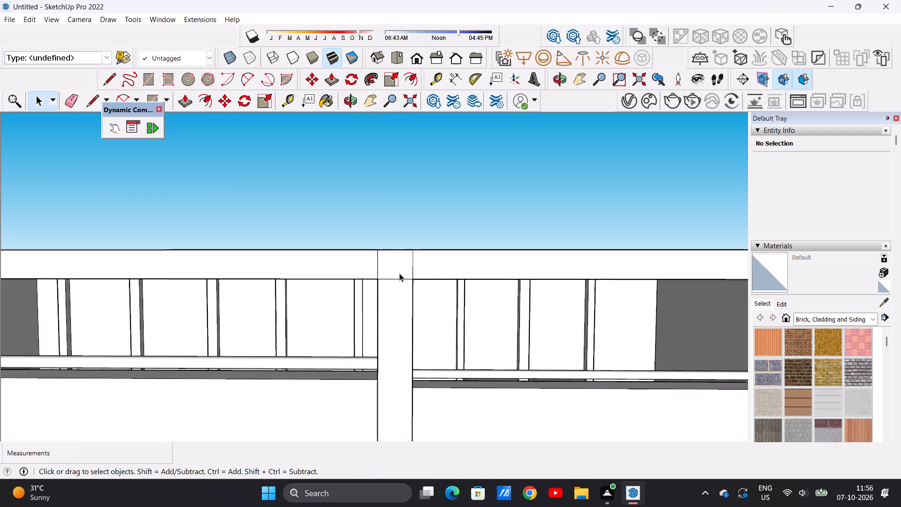
key("e")
scroll(401, 267, "up", 6)
left_click_drag(356, 261, 367, 257)
left_click_drag(387, 285, 388, 293)
left_click_drag(410, 272, 428, 265)
scroll(398, 290, "down", 6)
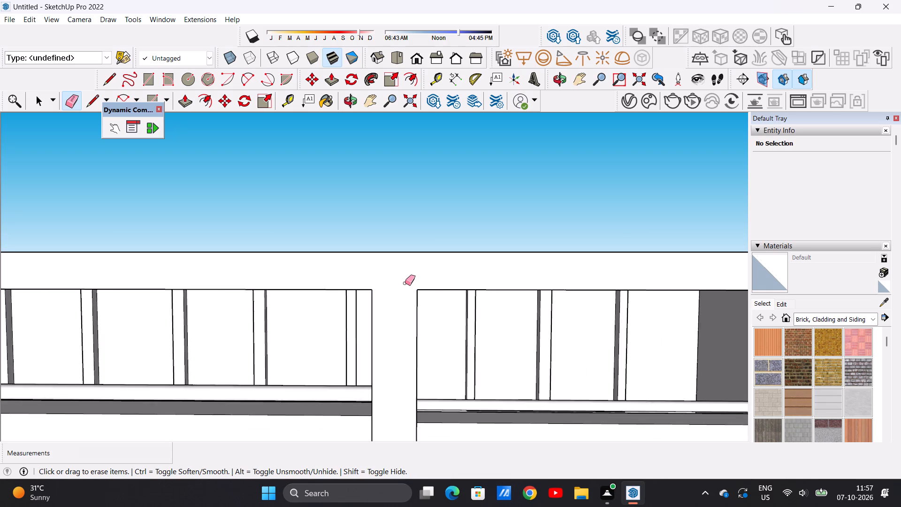
Examine the top beam frame from below and from the front, including its junction with the end wall.
scroll(405, 283, "down", 7)
middle_click_drag(351, 339, 412, 265)
middle_click_drag(406, 245, 382, 223)
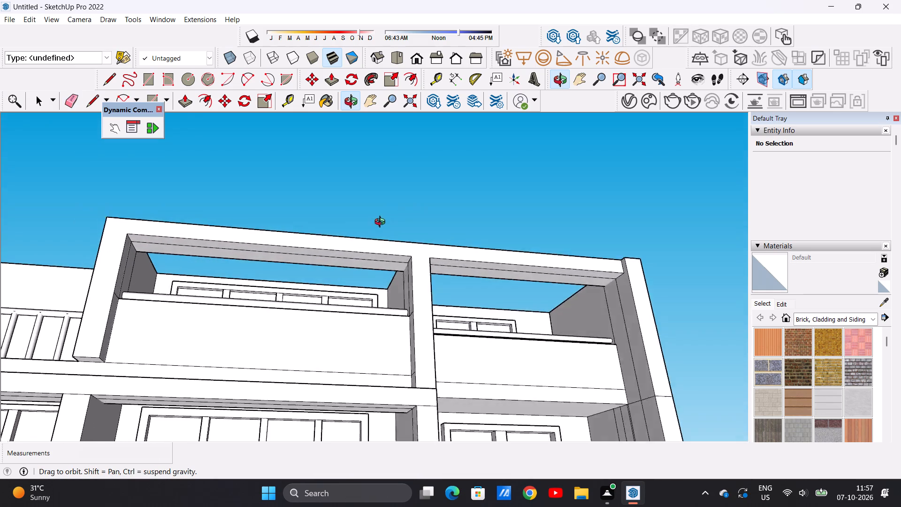
middle_click_drag(382, 223, 362, 347)
scroll(321, 331, "down", 9)
scroll(401, 336, "down", 2)
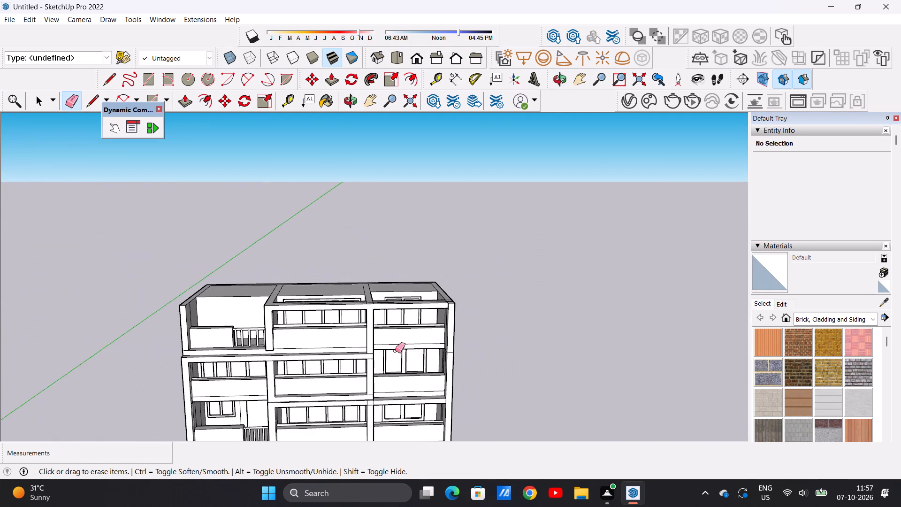
middle_click_drag(395, 353, 377, 303)
scroll(466, 303, "up", 5)
scroll(432, 291, "down", 1)
scroll(434, 290, "up", 2)
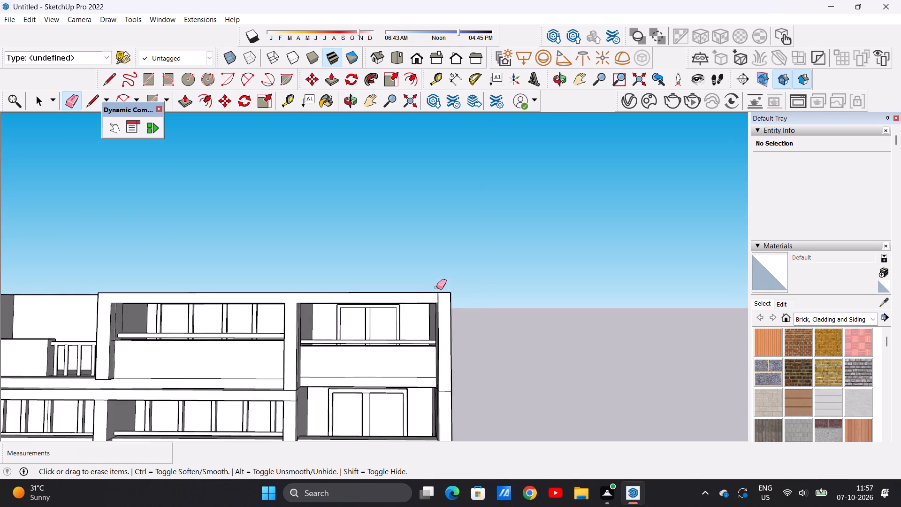
scroll(436, 287, "up", 3)
scroll(445, 300, "down", 1)
scroll(445, 301, "up", 20)
scroll(445, 301, "up", 1)
middle_click_drag(399, 284, 443, 289)
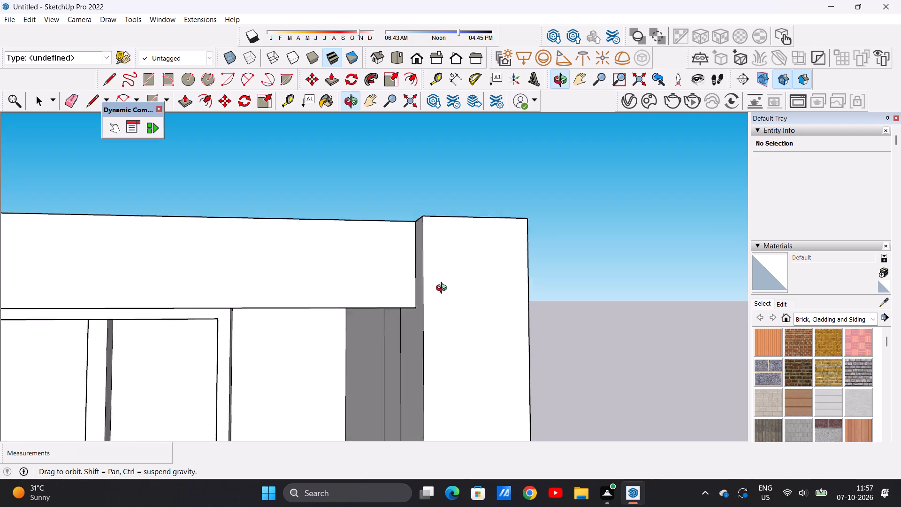
middle_click_drag(443, 289, 443, 297)
scroll(428, 302, "down", 20)
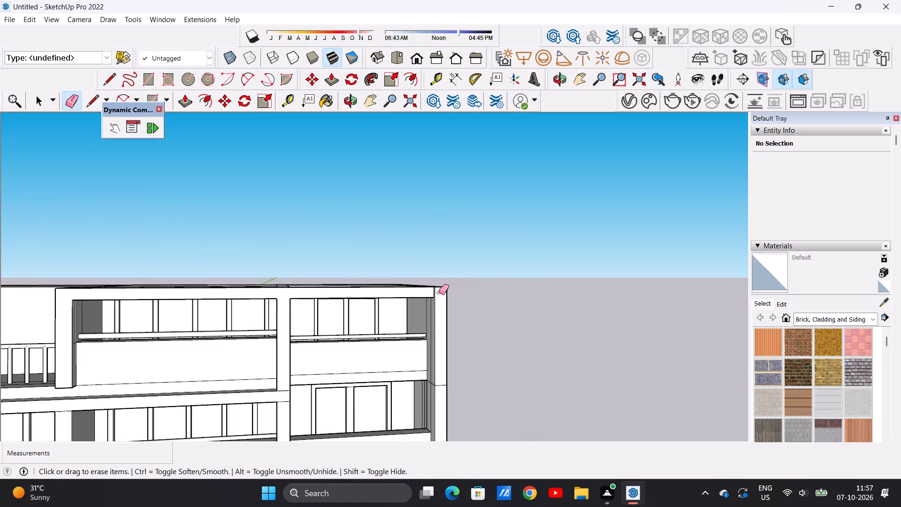
Close the opening at the top front corner of the end wall's outer face with a rectangle about 4' 2 9/16" by 3' 1 7/16".
scroll(439, 292, "down", 6)
middle_click_drag(440, 323, 395, 313)
middle_click_drag(341, 314, 213, 321)
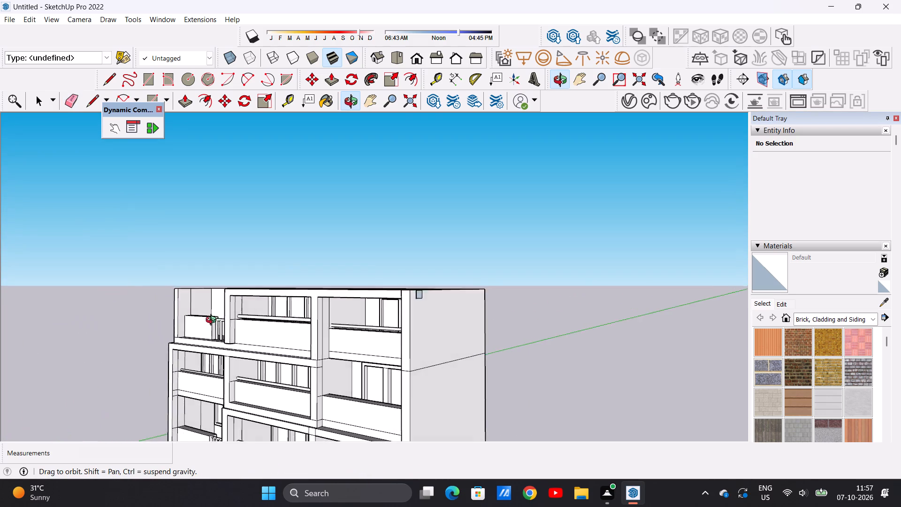
middle_click_drag(213, 321, 190, 336)
scroll(442, 289, "up", 6)
middle_click_drag(401, 298, 321, 346)
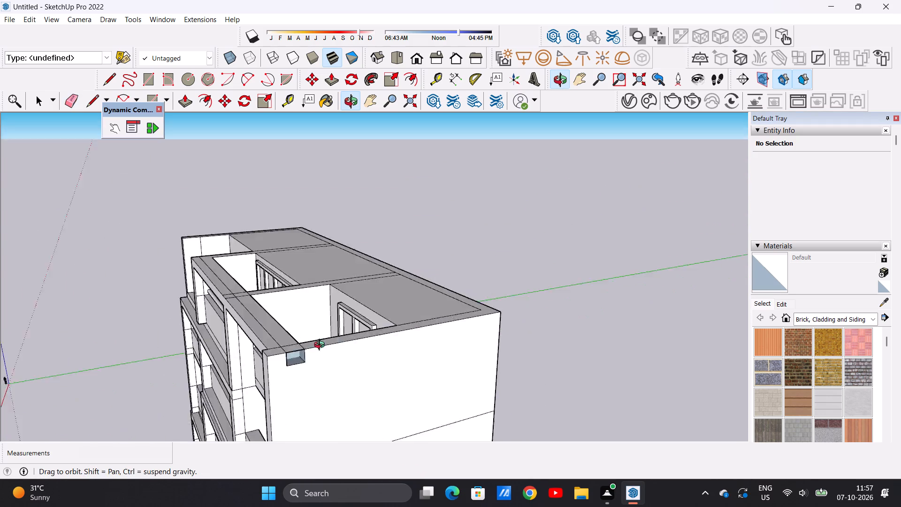
middle_click_drag(321, 346, 309, 361)
scroll(260, 389, "up", 9)
key("space")
middle_click_drag(286, 379, 275, 334)
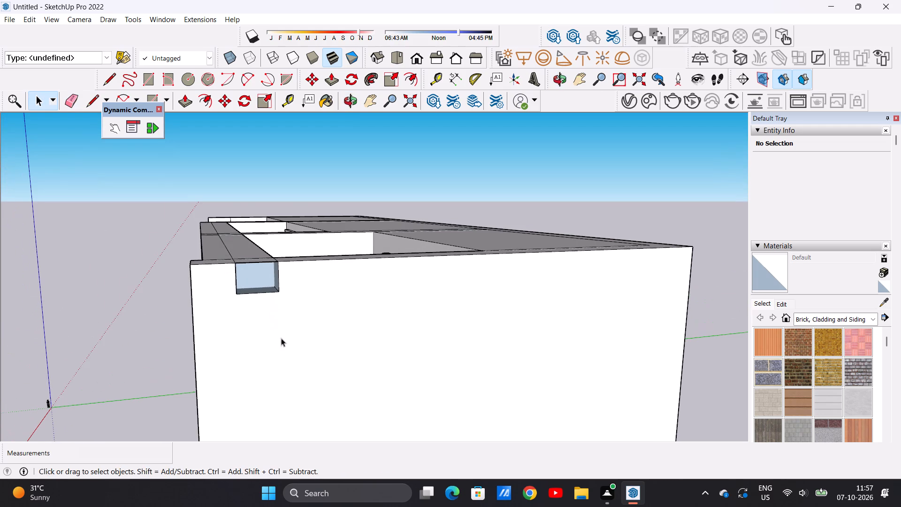
scroll(246, 268, "up", 3)
key("r")
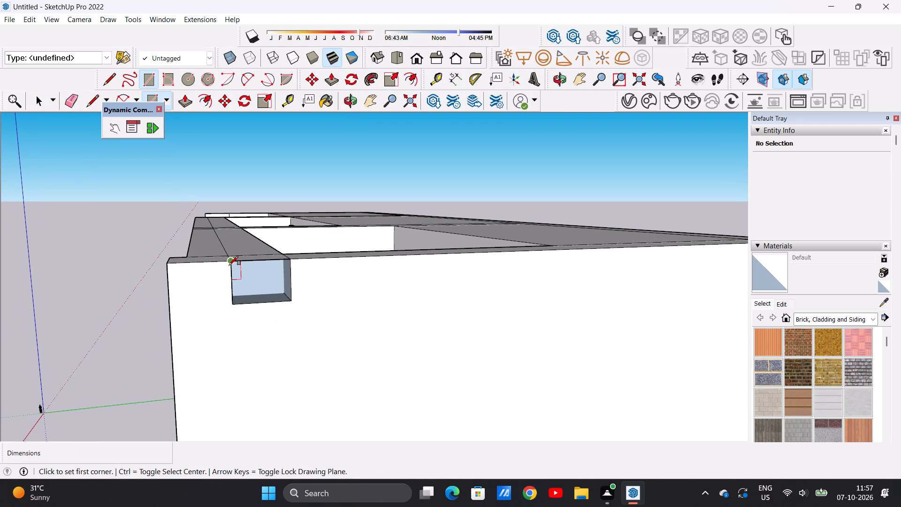
left_click(229, 265)
left_click(289, 257)
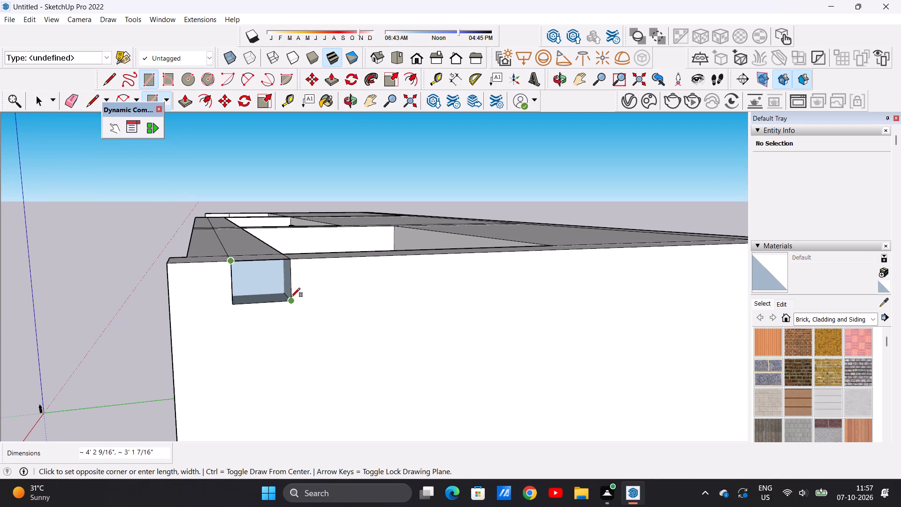
left_click(291, 297)
key("space")
scroll(313, 301, "down", 20)
scroll(313, 301, "down", 1)
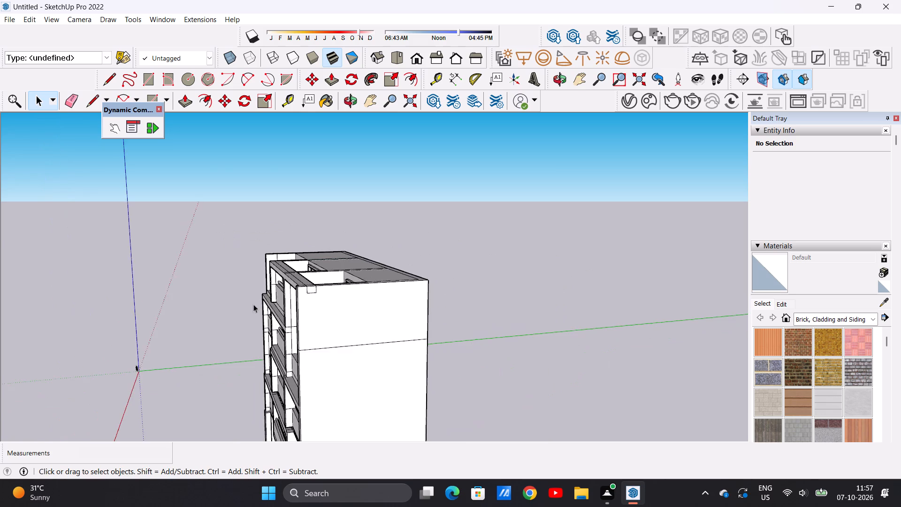
Examine the top storey's framed bays and the roof's open front from the front and from above.
middle_click_drag(251, 307, 454, 283)
scroll(352, 312, "down", 9)
middle_click_drag(346, 331, 388, 318)
scroll(373, 319, "up", 20)
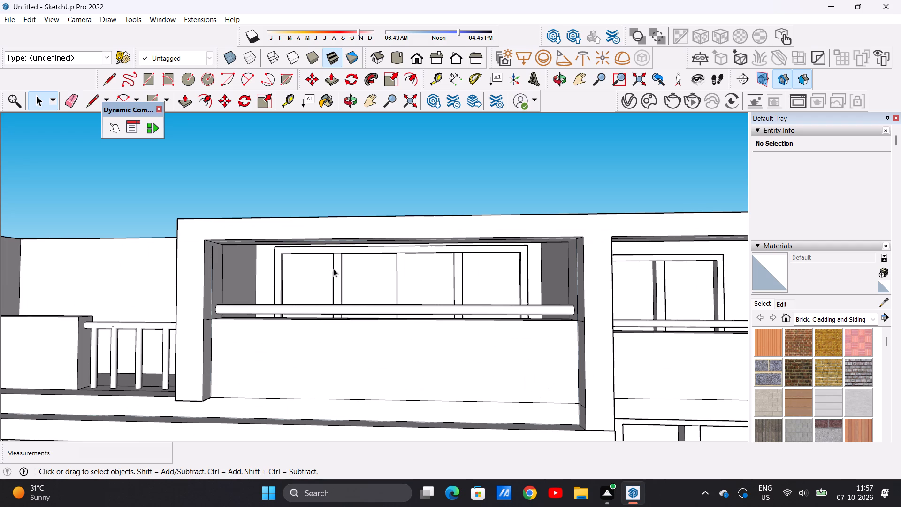
scroll(403, 276, "down", 16)
middle_click_drag(361, 276, 357, 292)
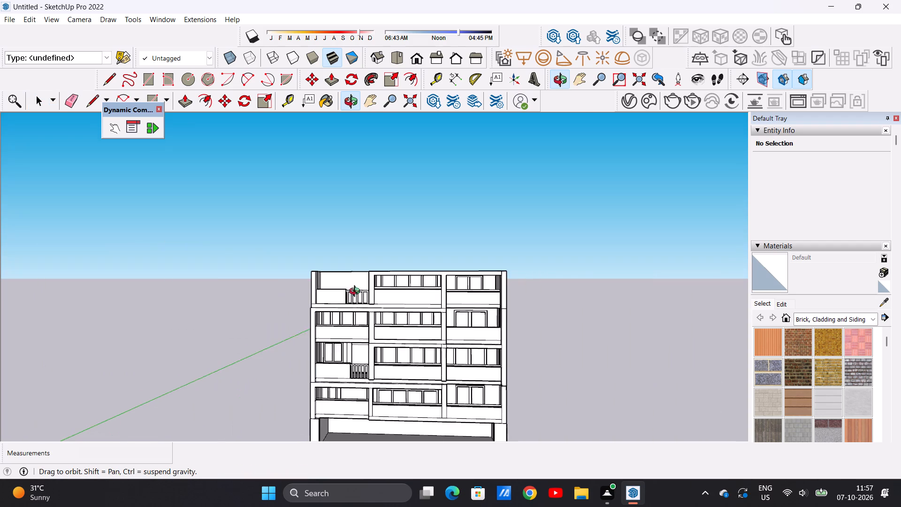
middle_click_drag(357, 292, 353, 409)
scroll(408, 281, "up", 4)
middle_click_drag(413, 252, 411, 308)
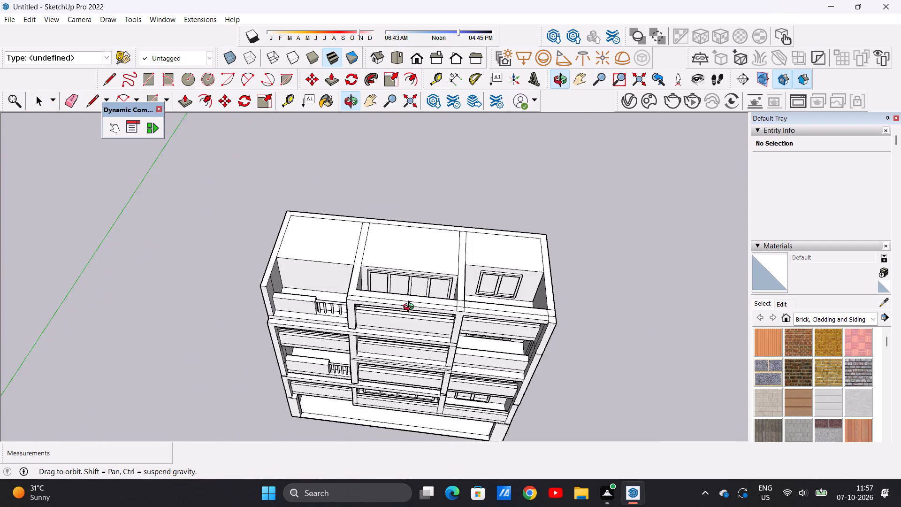
middle_click_drag(411, 308, 418, 348)
scroll(433, 309, "up", 4)
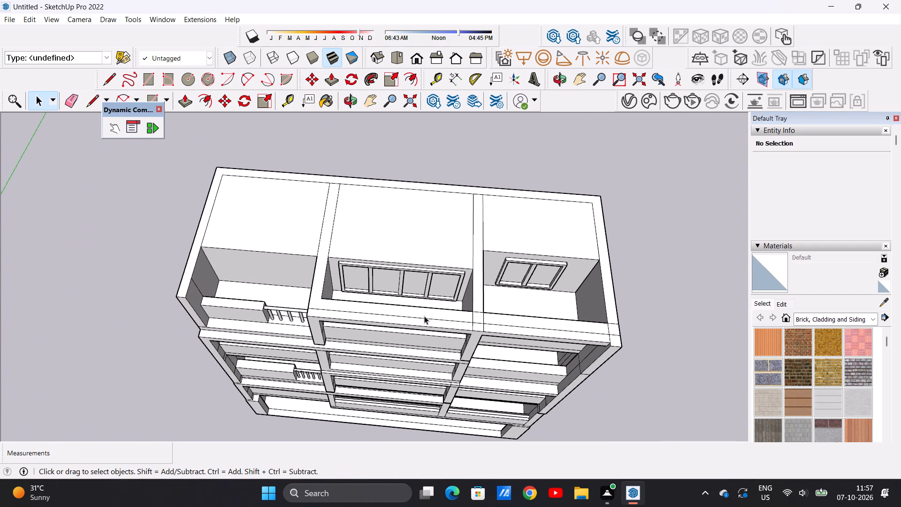
middle_click_drag(436, 288, 455, 346)
scroll(469, 342, "up", 4)
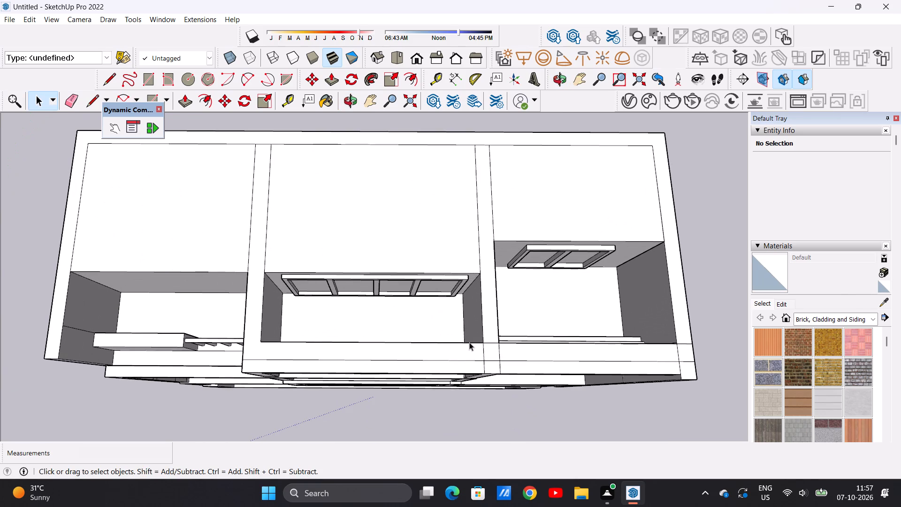
scroll(471, 308, "down", 4)
scroll(474, 259, "down", 5)
middle_click_drag(345, 284, 395, 239)
middle_click_drag(375, 325, 372, 222)
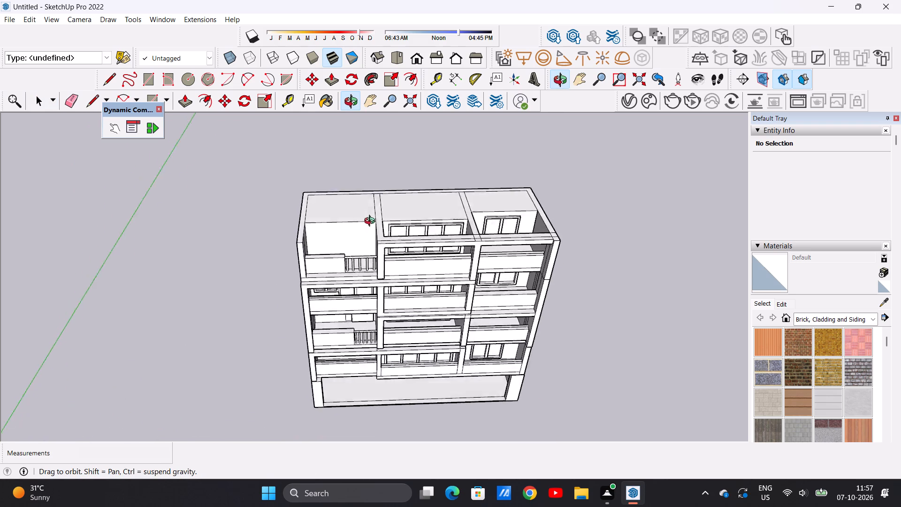
middle_click_drag(372, 222, 538, 272)
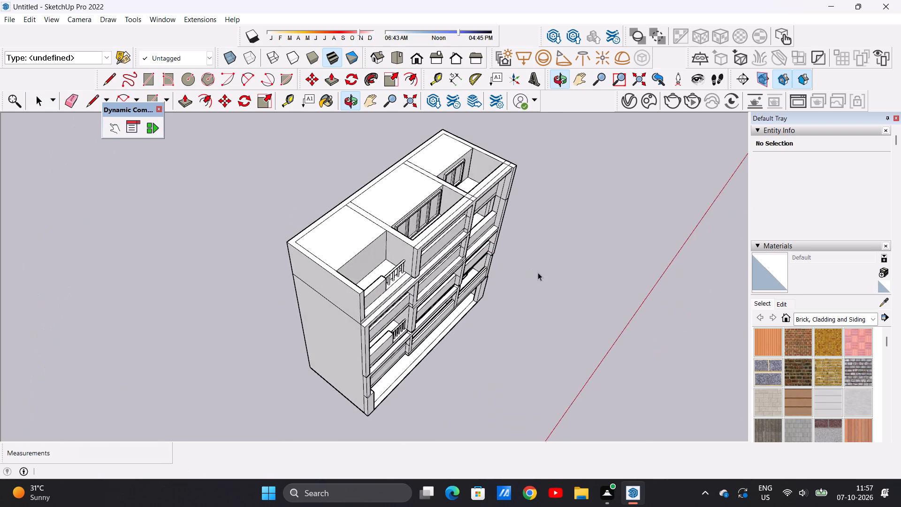
Push/Pull the roof face over the bay with the railed balcony up 1' to form a slab.
scroll(412, 295, "up", 2)
scroll(364, 290, "up", 2)
middle_click_drag(364, 290, 345, 275)
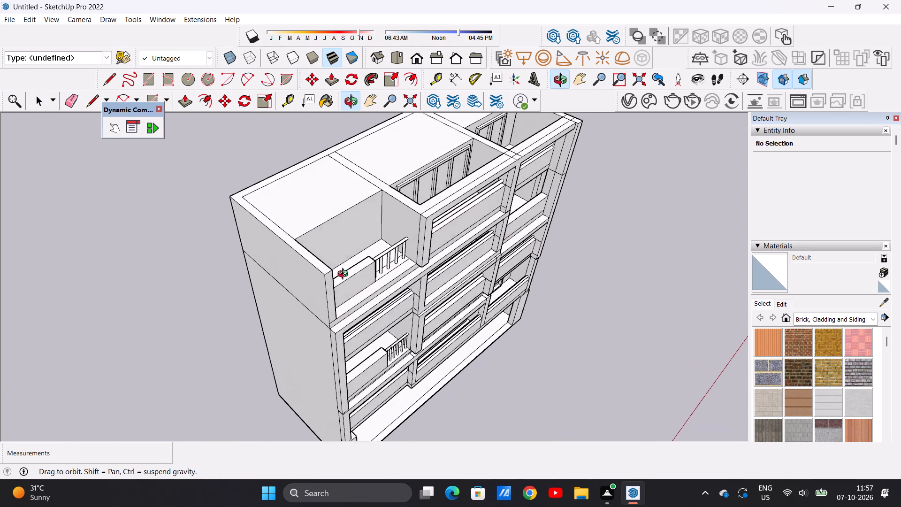
middle_click_drag(345, 275, 342, 271)
scroll(333, 186, "up", 5)
scroll(315, 220, "up", 3)
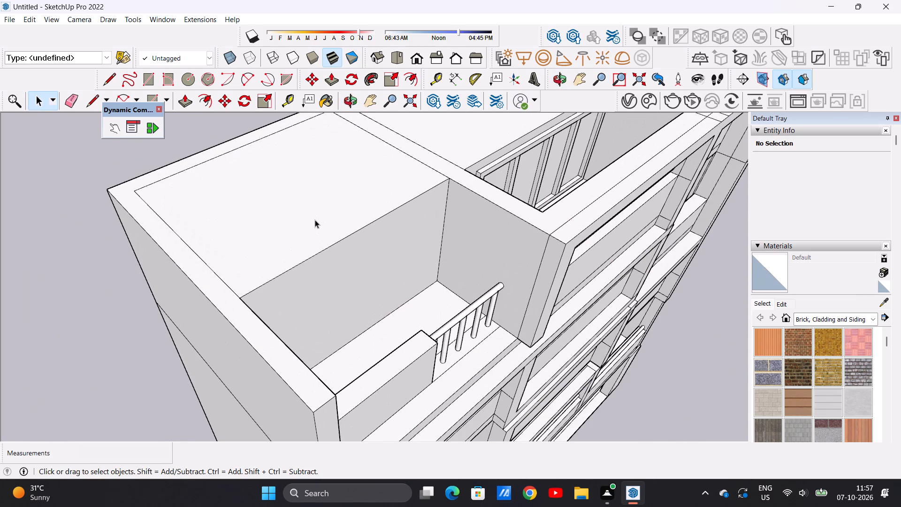
key("p")
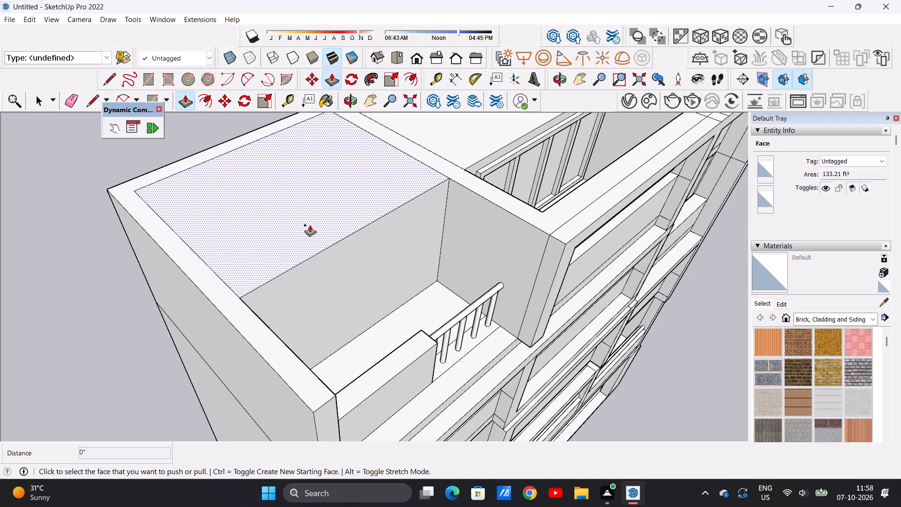
left_click(310, 225)
type("1'")
key("Return")
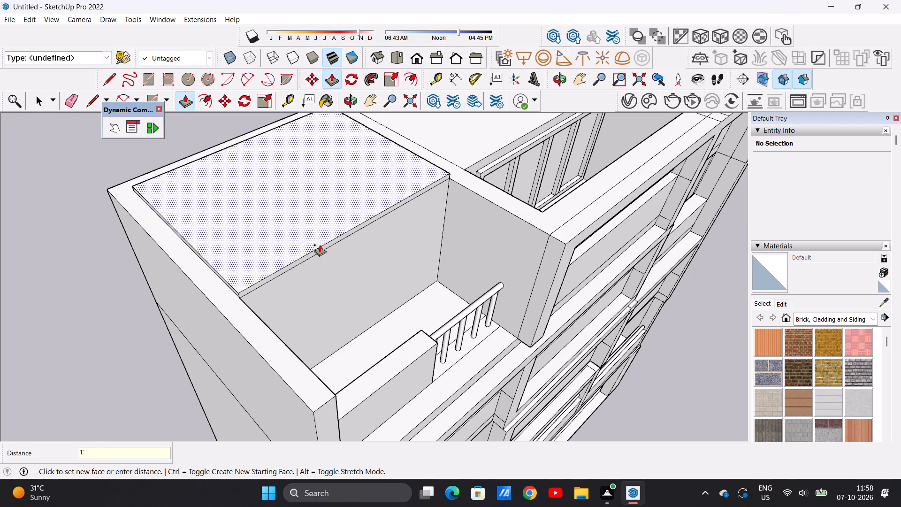
middle_click_drag(317, 280, 317, 224)
key("space")
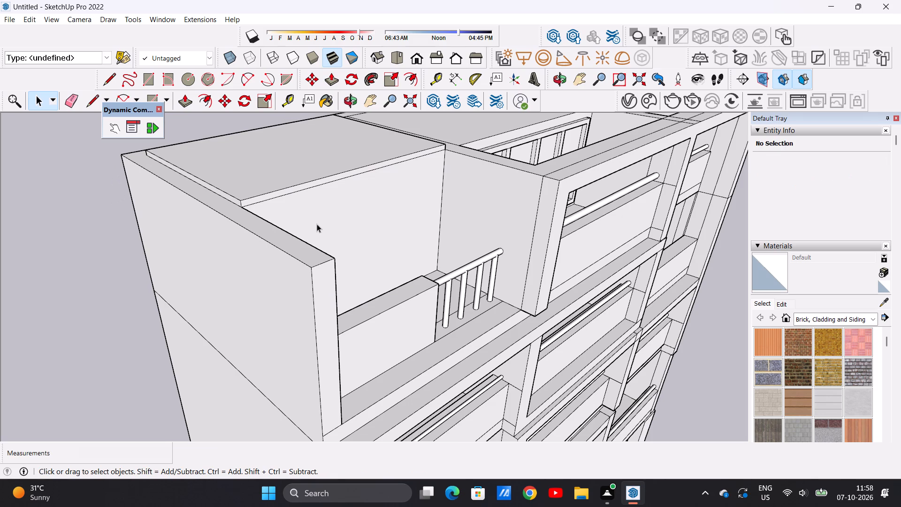
Extend the roof slab's front edge about 21' 4 11/16" forward to the front inner corner of the adjoining end wall.
key("p")
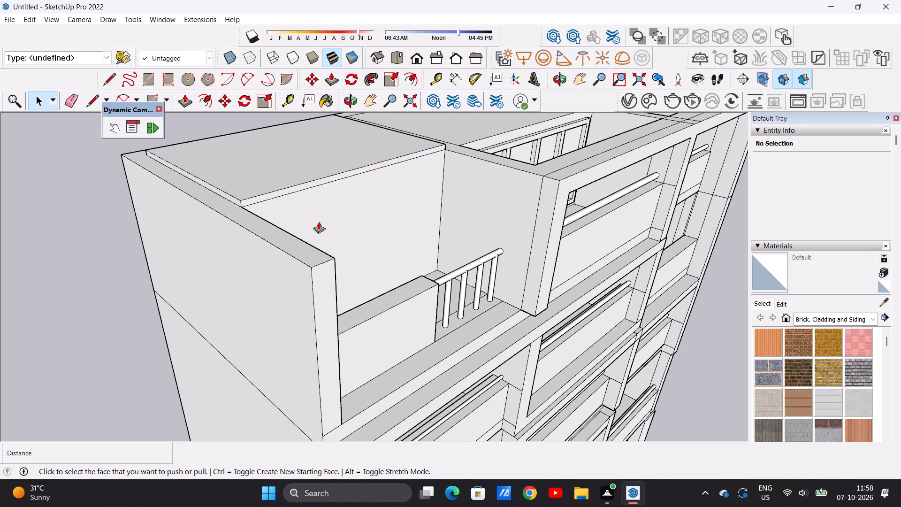
scroll(253, 194, "down", 1)
scroll(253, 194, "up", 8)
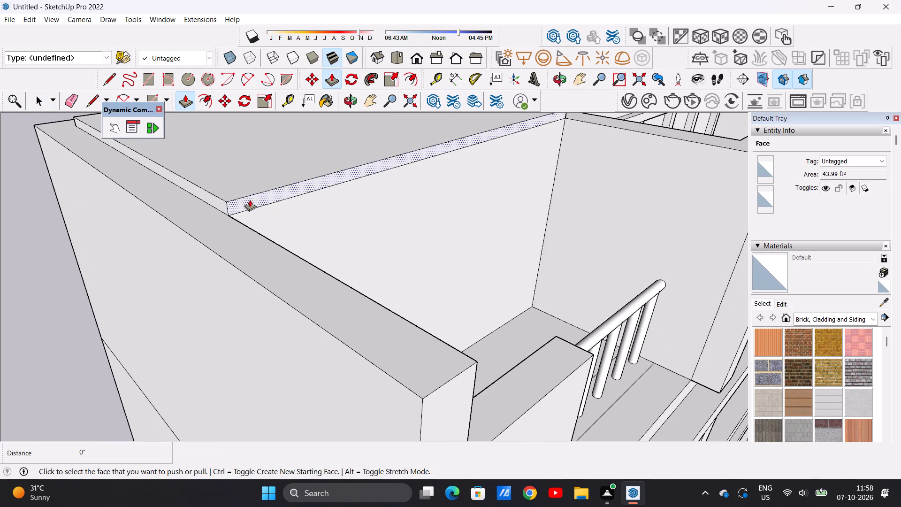
left_click(250, 200)
scroll(328, 229, "down", 11)
middle_click_drag(392, 256, 339, 249)
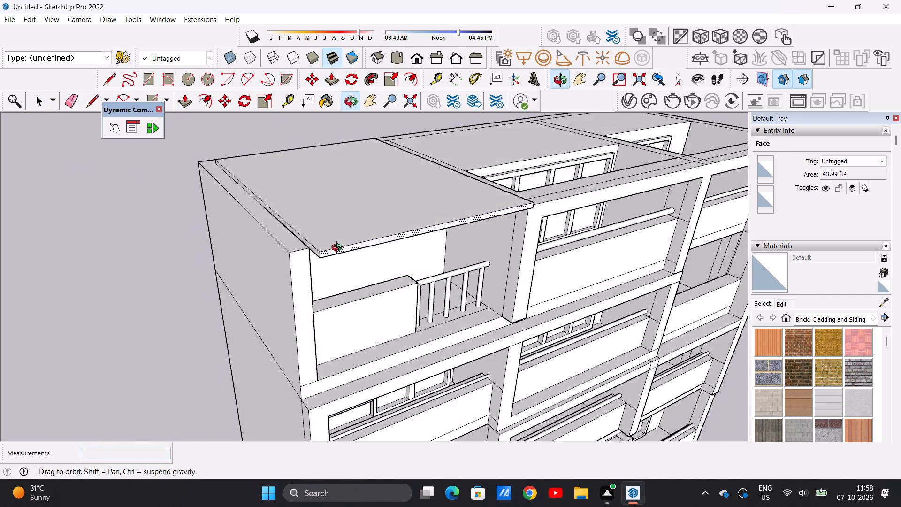
middle_click_drag(339, 249, 336, 248)
scroll(316, 249, "up", 9)
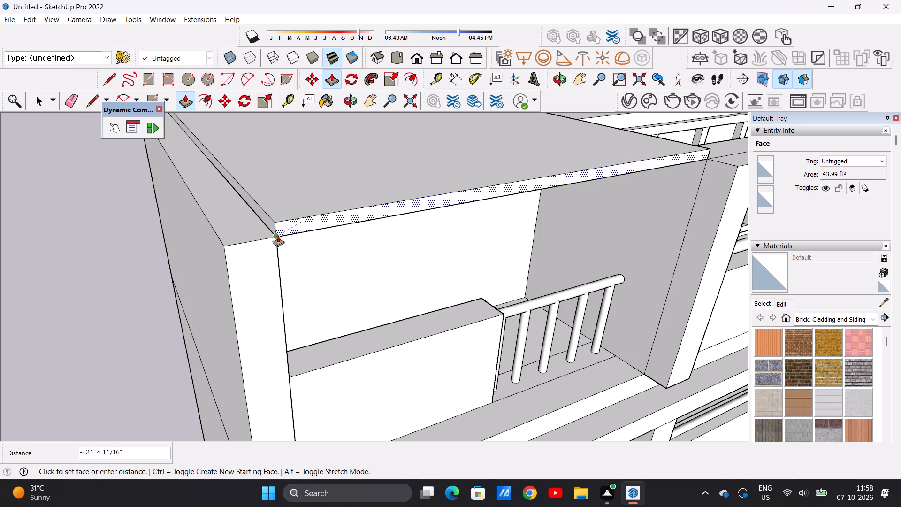
left_click(278, 235)
Extend the roof slab's side edge about 104' 11/16" across the middle and far bays to the opposite end wall's inner corner.
scroll(319, 230, "down", 19)
middle_click_drag(473, 190, 317, 214)
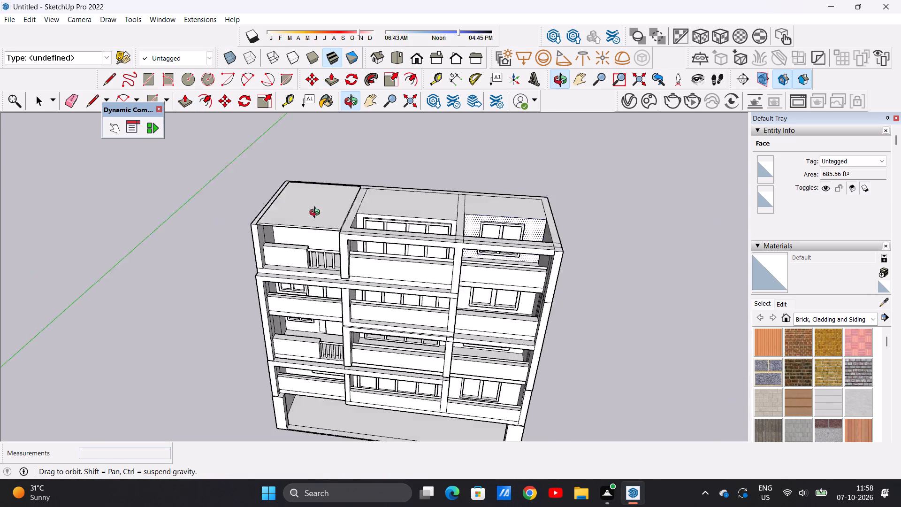
middle_click_drag(317, 214, 304, 216)
scroll(349, 225, "up", 4)
scroll(335, 221, "up", 17)
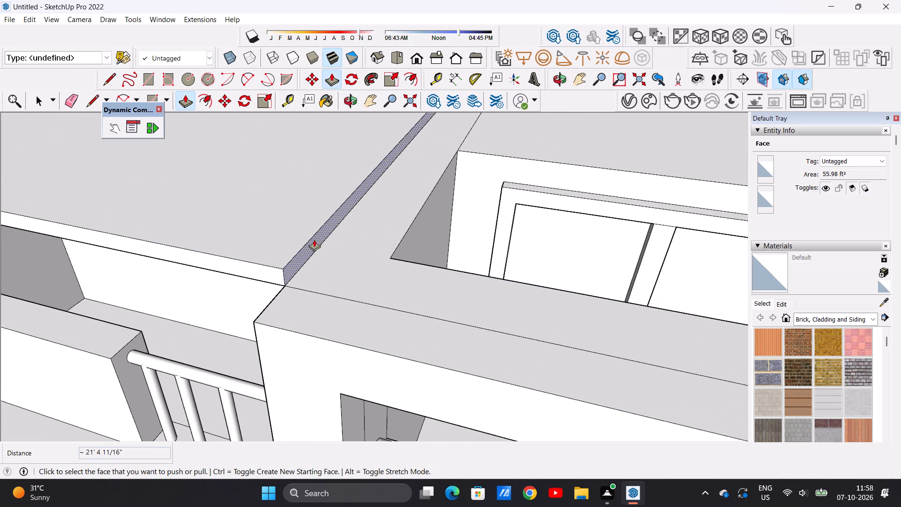
left_click(312, 240)
scroll(409, 235, "down", 20)
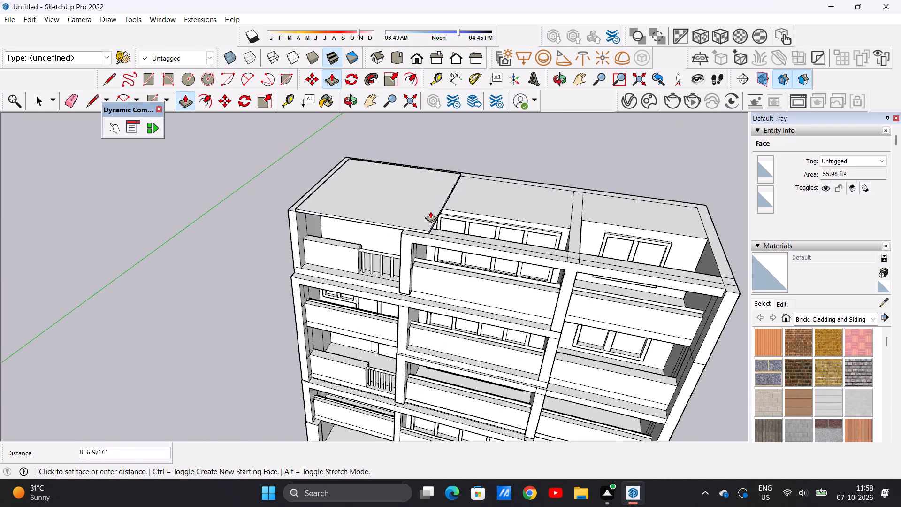
scroll(430, 211, "down", 4)
scroll(554, 221, "down", 9)
scroll(572, 226, "up", 15)
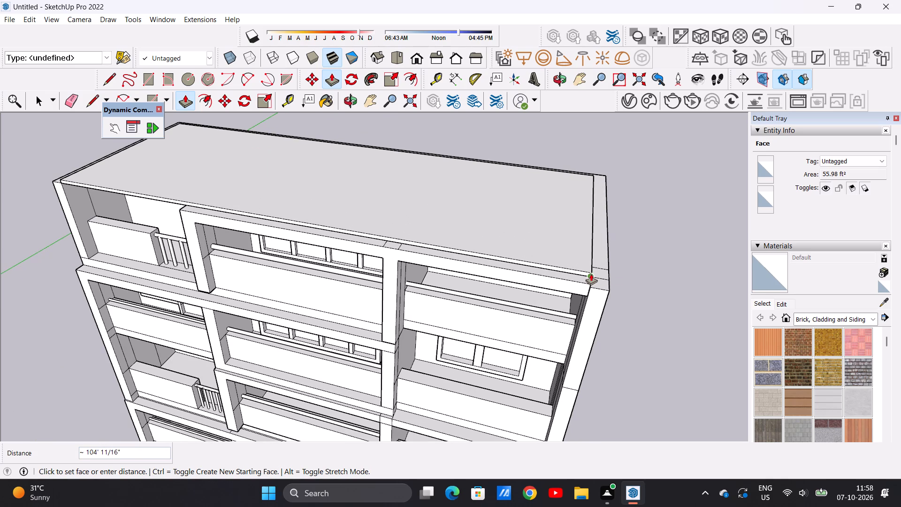
middle_click_drag(598, 274, 468, 260)
scroll(442, 295, "up", 5)
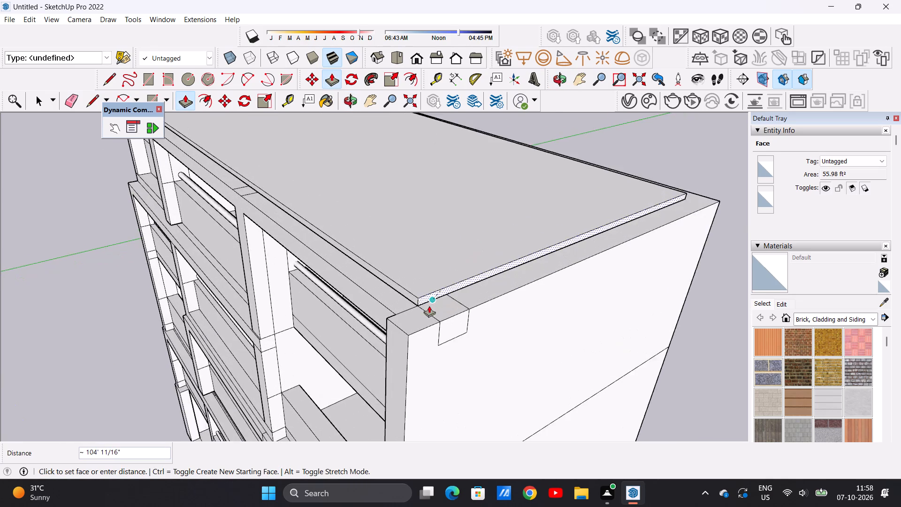
scroll(429, 306, "up", 7)
left_click(409, 305)
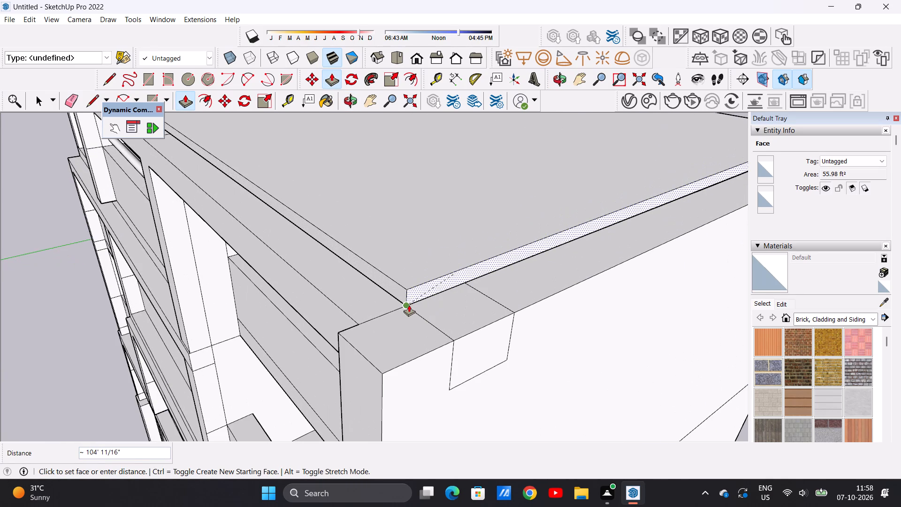
key("space")
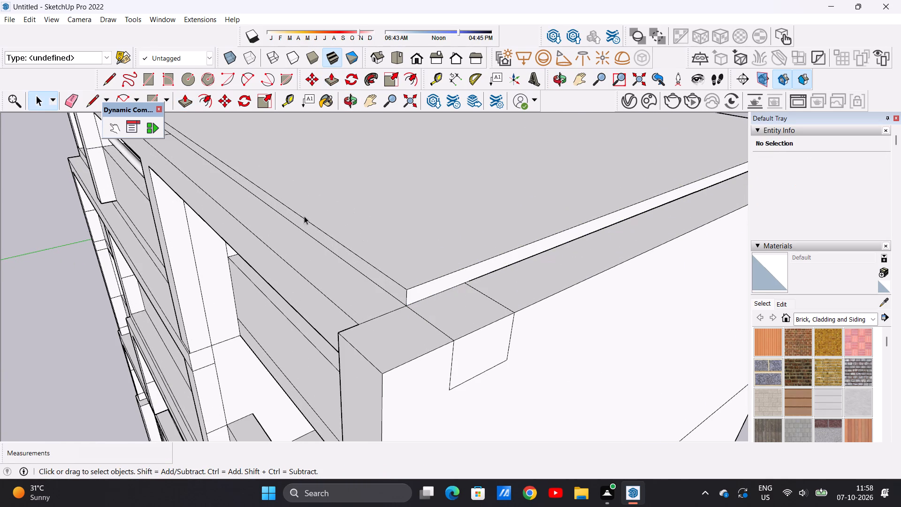
Examine the front elevation and the top storey's bays beneath the roof slab.
scroll(386, 190, "down", 20)
scroll(386, 190, "down", 5)
middle_click_drag(356, 237, 592, 212)
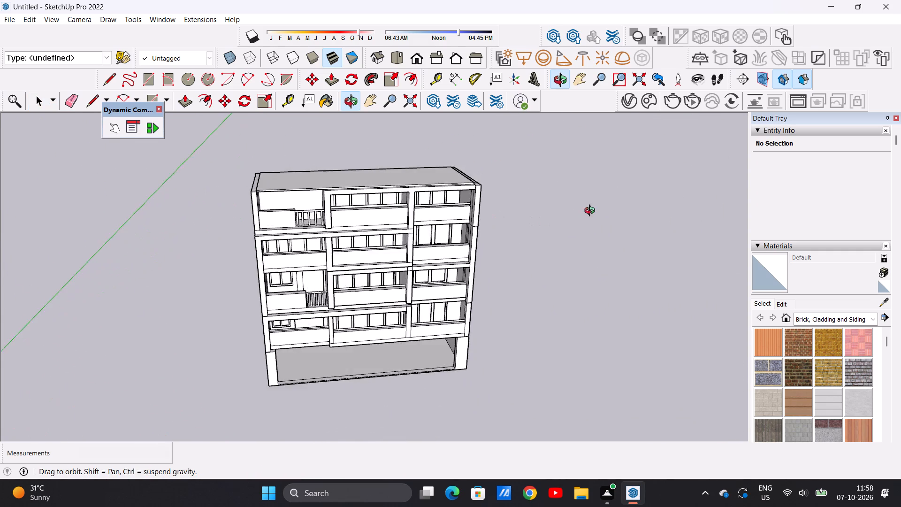
middle_click_drag(592, 212, 536, 167)
scroll(454, 186, "up", 11)
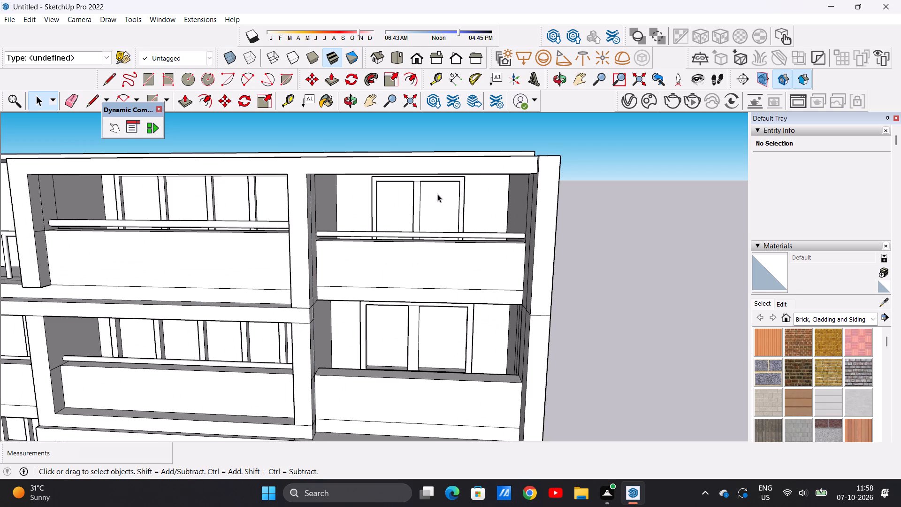
scroll(452, 208, "down", 11)
scroll(421, 246, "down", 7)
scroll(369, 257, "up", 9)
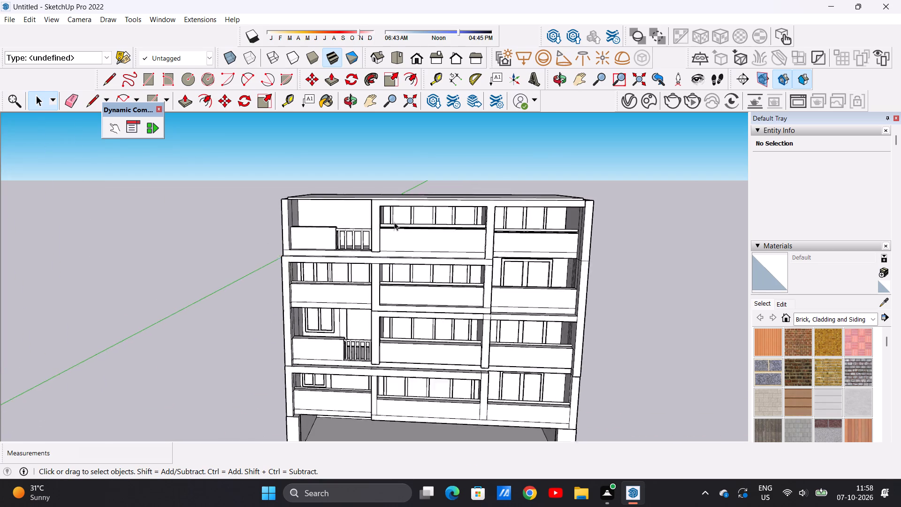
scroll(394, 222, "up", 7)
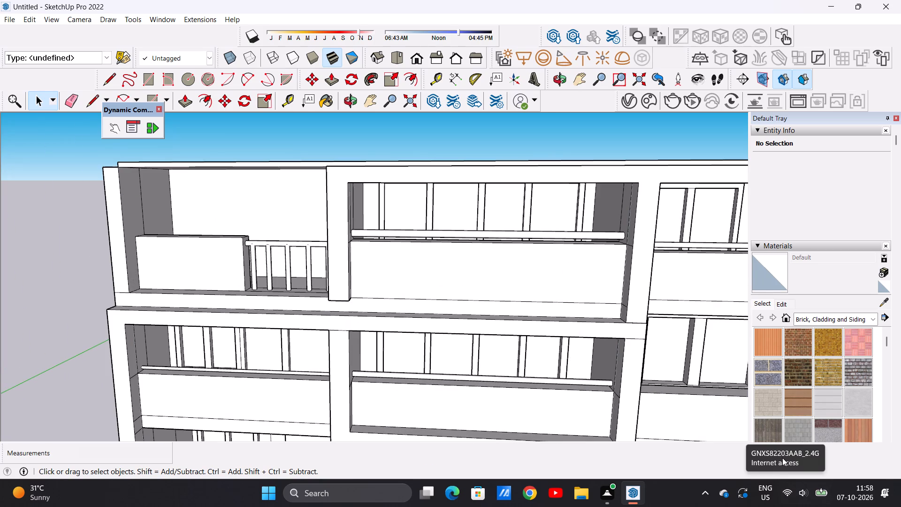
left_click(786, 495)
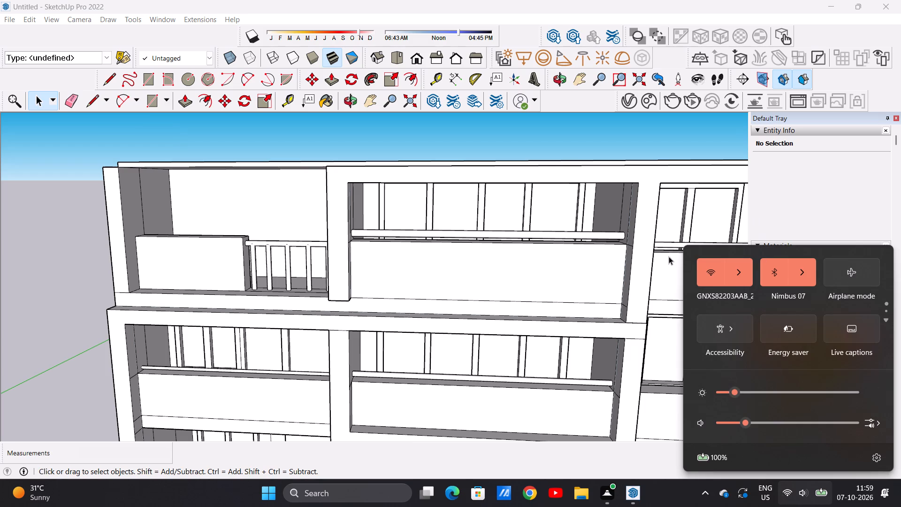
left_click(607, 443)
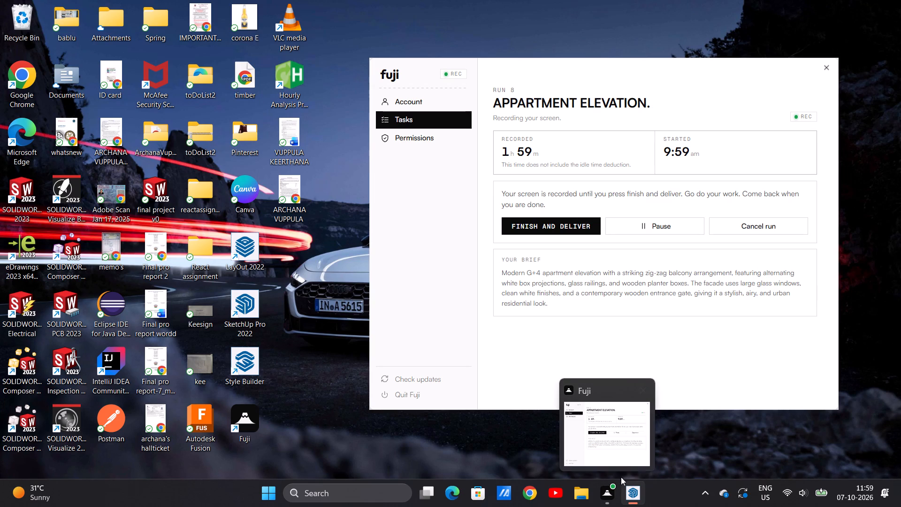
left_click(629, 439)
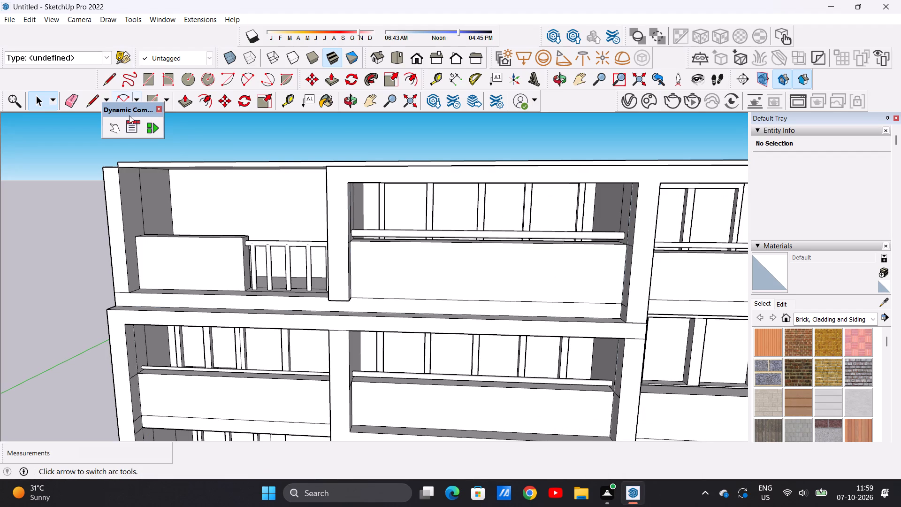
Examine the roof slab and its surrounding wall tops from above, from the front and from the end wall.
scroll(306, 296, "down", 19)
scroll(321, 202, "down", 8)
scroll(312, 281, "up", 14)
middle_click_drag(344, 202, 356, 326)
middle_click_drag(368, 216, 372, 257)
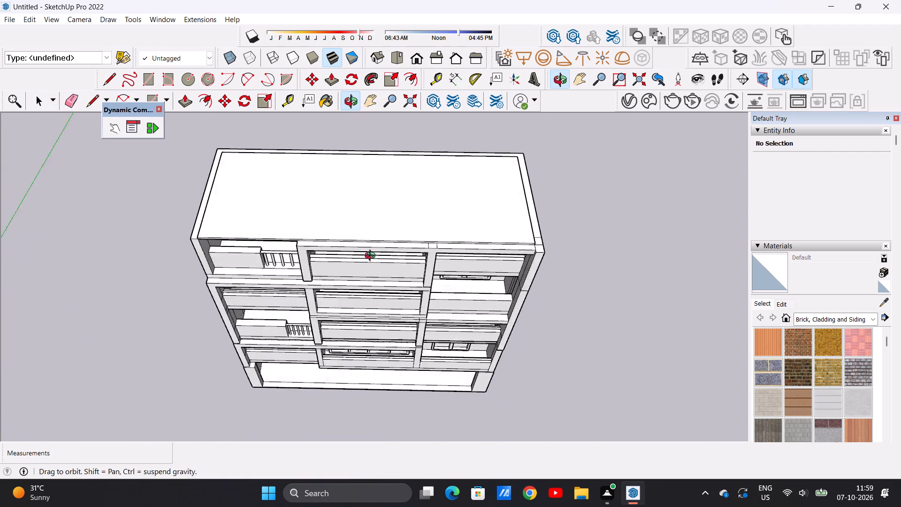
middle_click_drag(372, 257, 376, 283)
scroll(360, 211, "down", 3)
middle_click_drag(469, 215, 265, 221)
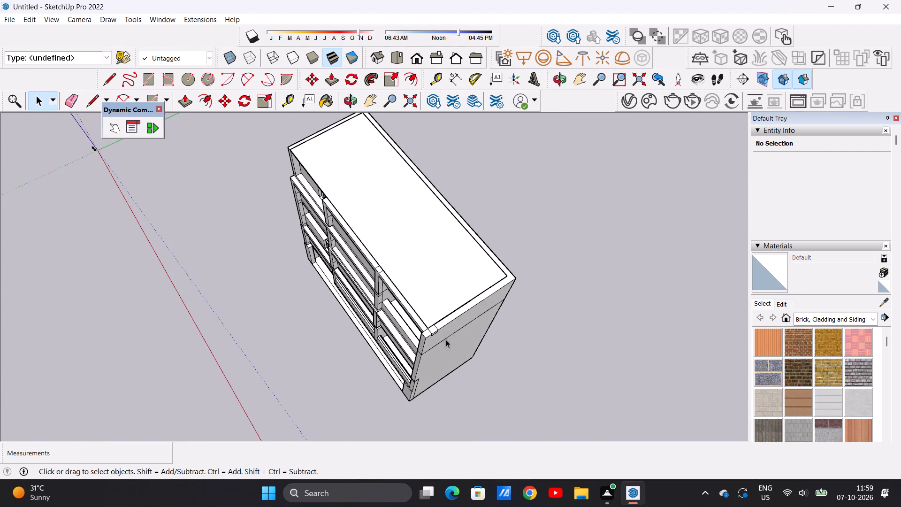
Raise the connected top face of the back and end walls around the roof slab by about 28' 1 3/16".
scroll(409, 326, "up", 4)
scroll(474, 325, "up", 6)
middle_click_drag(470, 330, 396, 317)
scroll(386, 317, "up", 3)
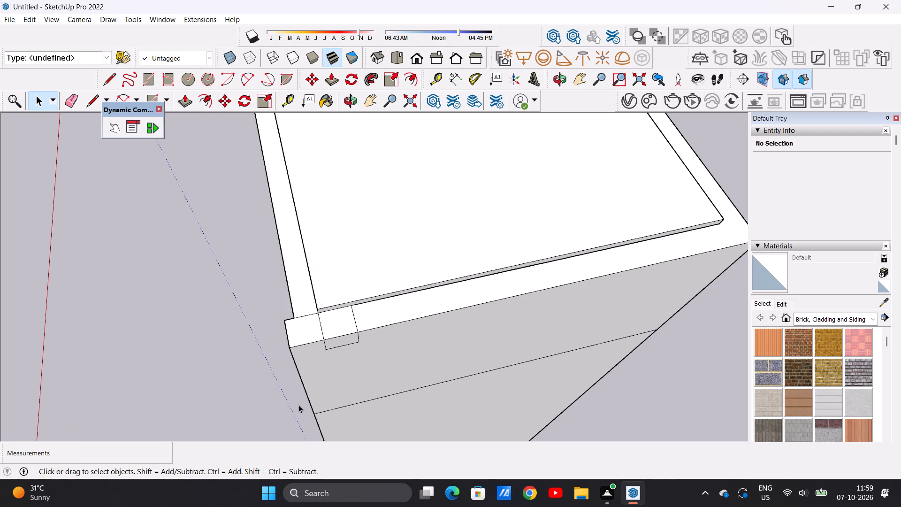
scroll(298, 415, "down", 4)
scroll(355, 360, "up", 5)
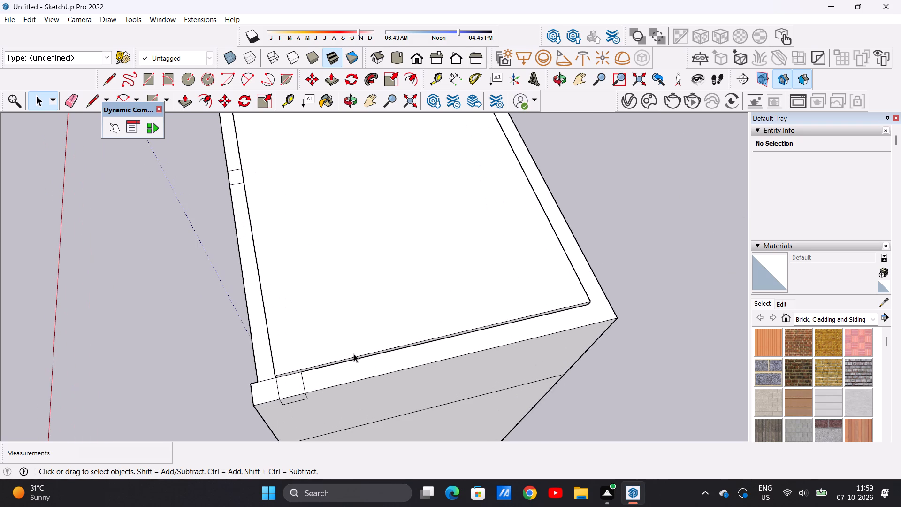
key("p")
scroll(344, 373, "up", 4)
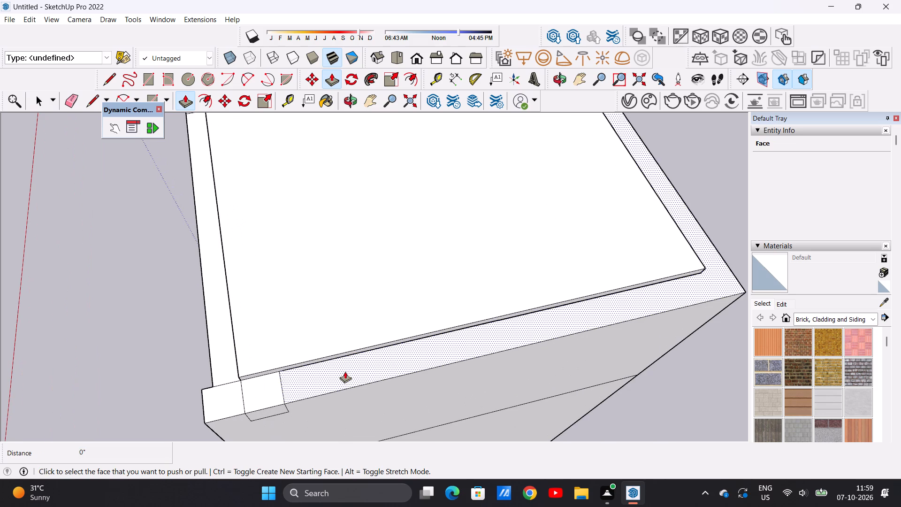
left_click(345, 371)
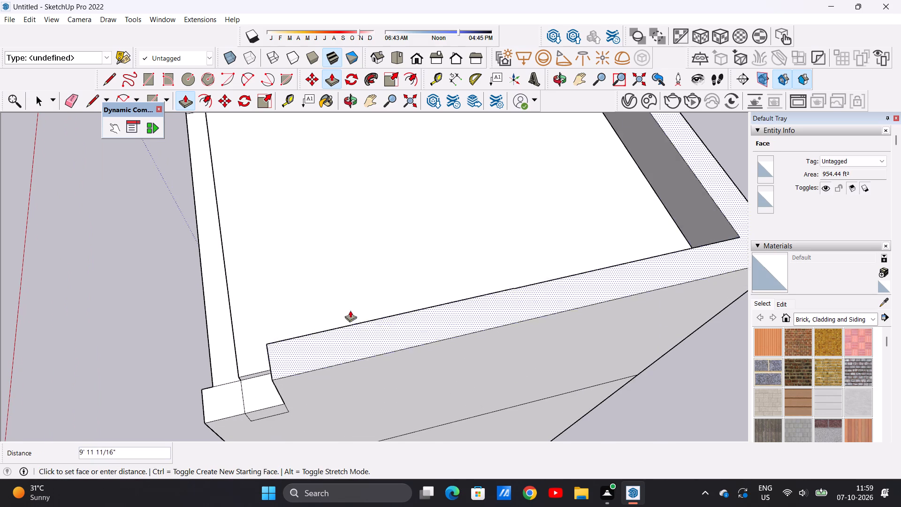
scroll(351, 307, "down", 20)
scroll(351, 307, "down", 1)
middle_click_drag(342, 286, 520, 233)
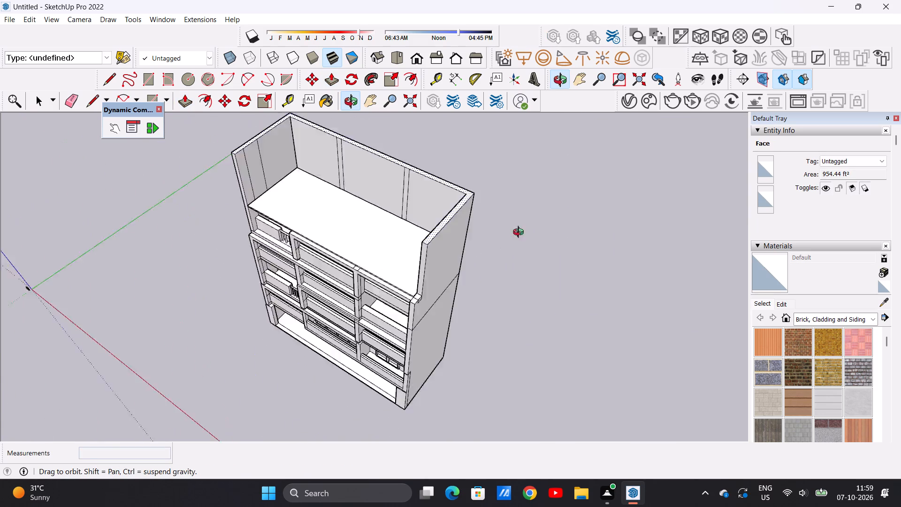
middle_click_drag(520, 233, 592, 178)
scroll(524, 209, "down", 4)
middle_click_drag(472, 232, 488, 161)
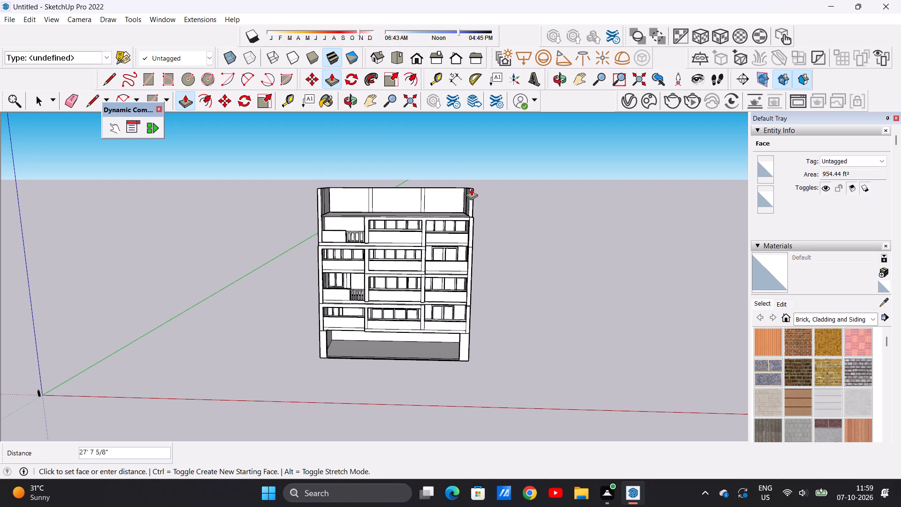
left_click(471, 188)
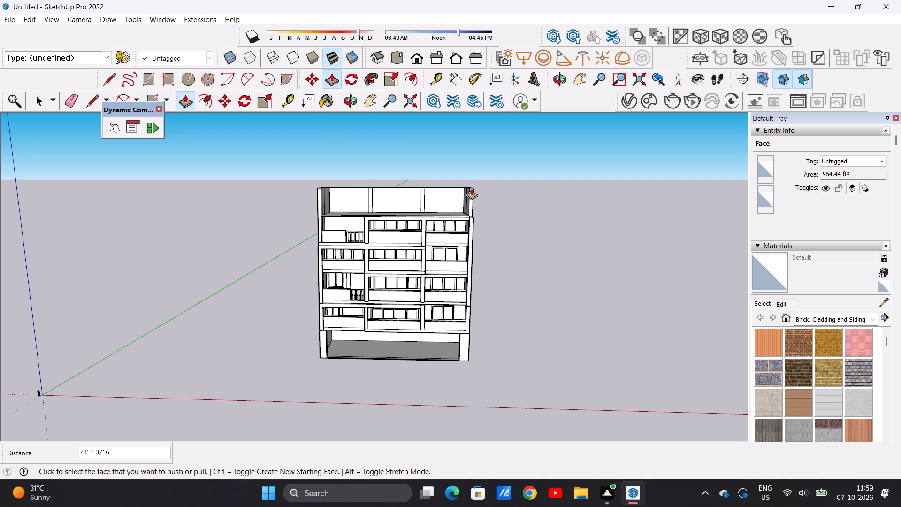
key("space")
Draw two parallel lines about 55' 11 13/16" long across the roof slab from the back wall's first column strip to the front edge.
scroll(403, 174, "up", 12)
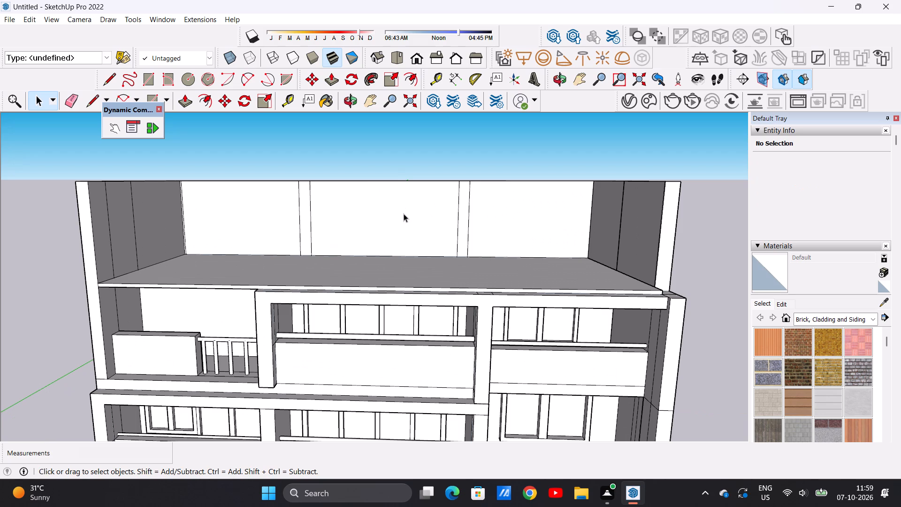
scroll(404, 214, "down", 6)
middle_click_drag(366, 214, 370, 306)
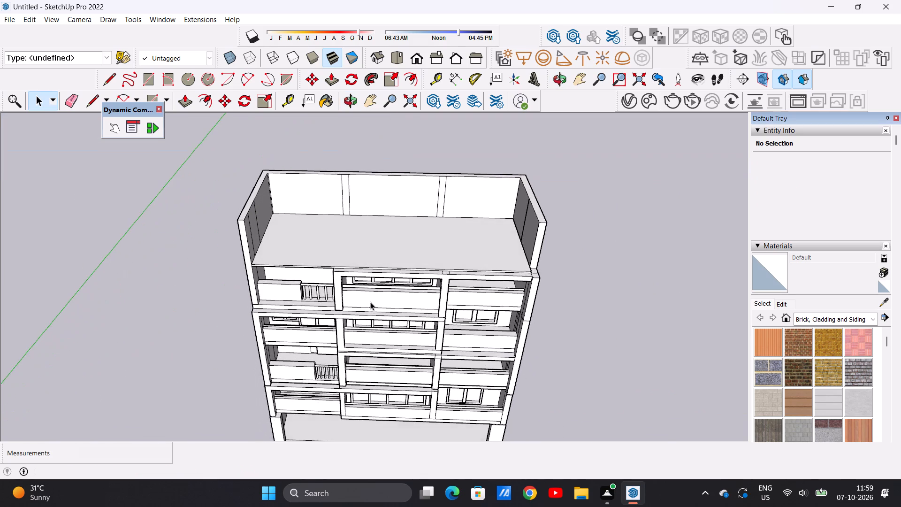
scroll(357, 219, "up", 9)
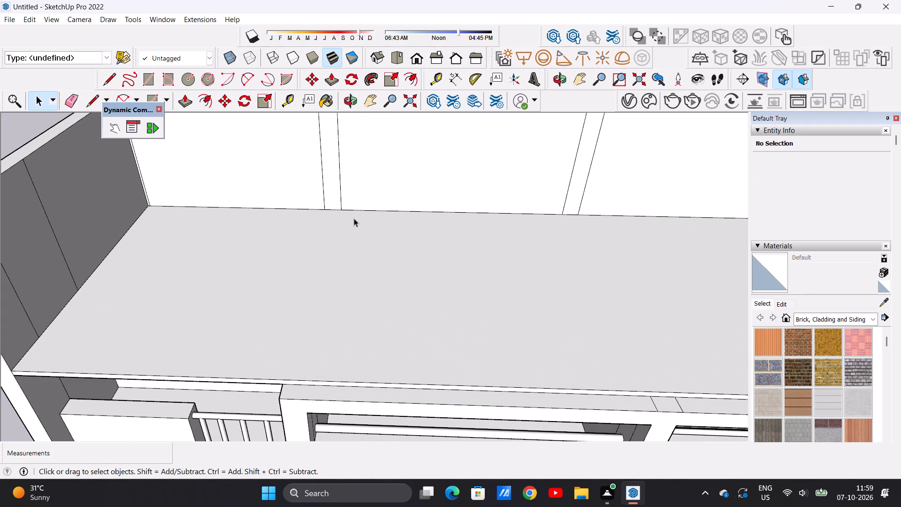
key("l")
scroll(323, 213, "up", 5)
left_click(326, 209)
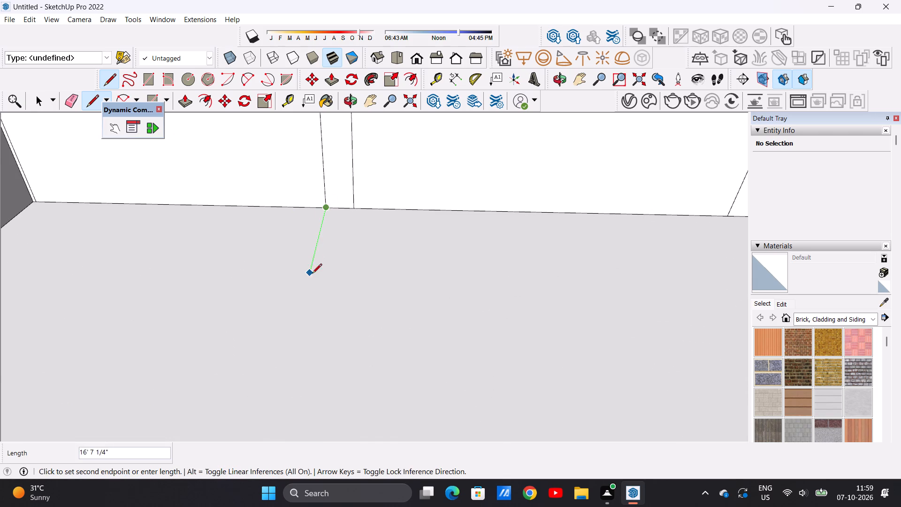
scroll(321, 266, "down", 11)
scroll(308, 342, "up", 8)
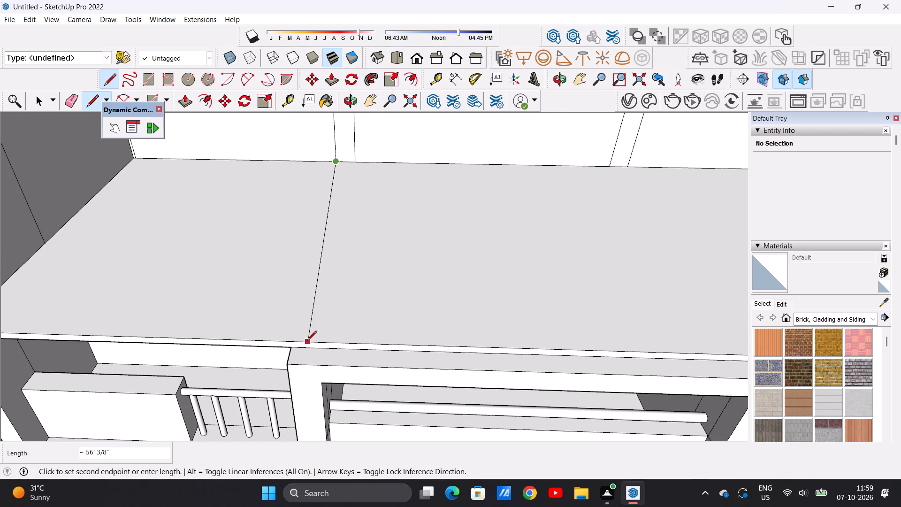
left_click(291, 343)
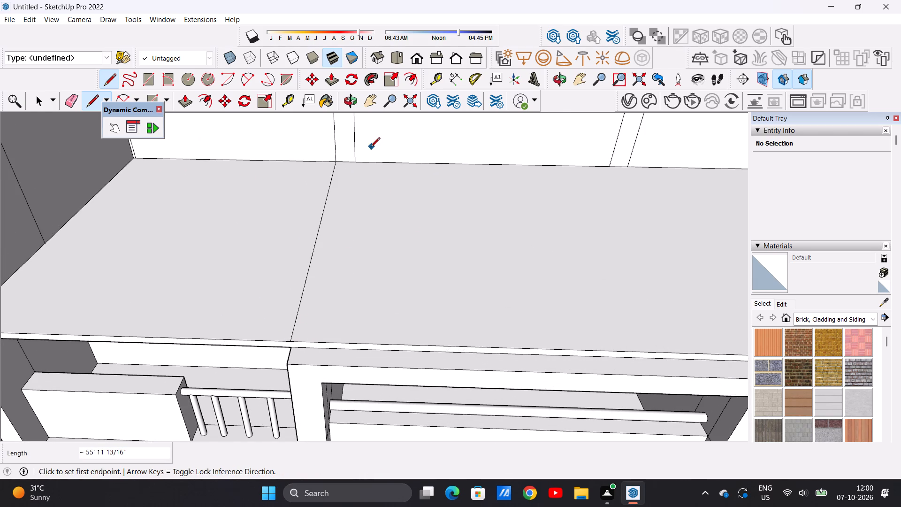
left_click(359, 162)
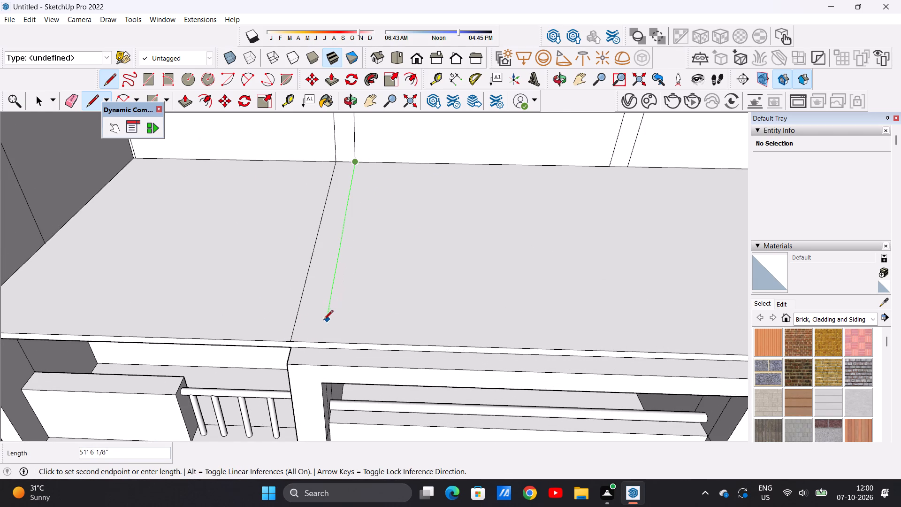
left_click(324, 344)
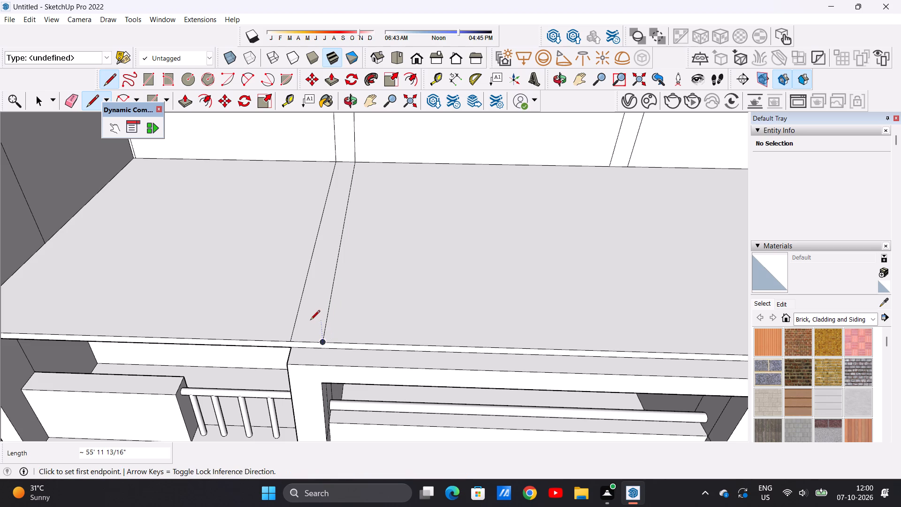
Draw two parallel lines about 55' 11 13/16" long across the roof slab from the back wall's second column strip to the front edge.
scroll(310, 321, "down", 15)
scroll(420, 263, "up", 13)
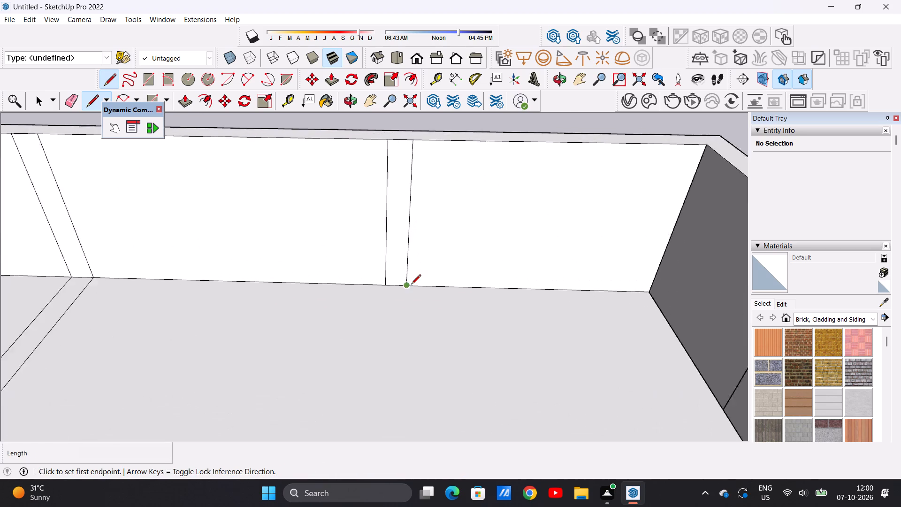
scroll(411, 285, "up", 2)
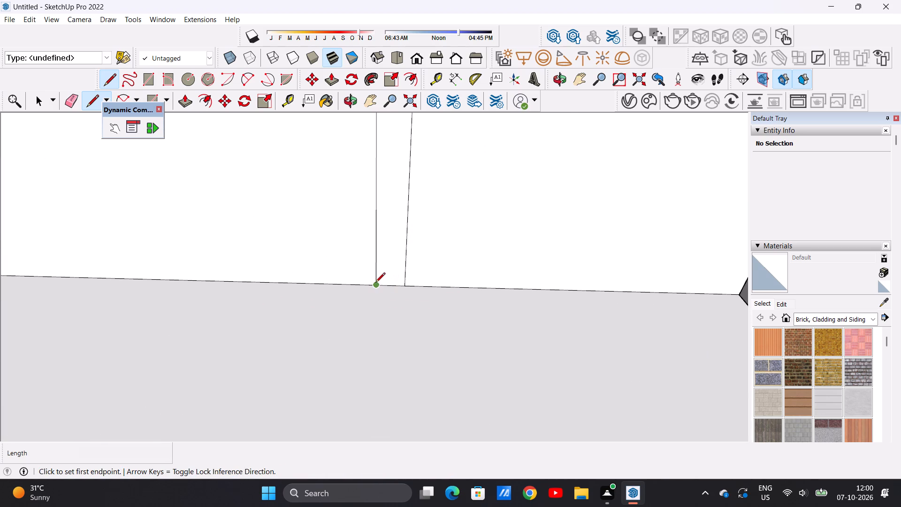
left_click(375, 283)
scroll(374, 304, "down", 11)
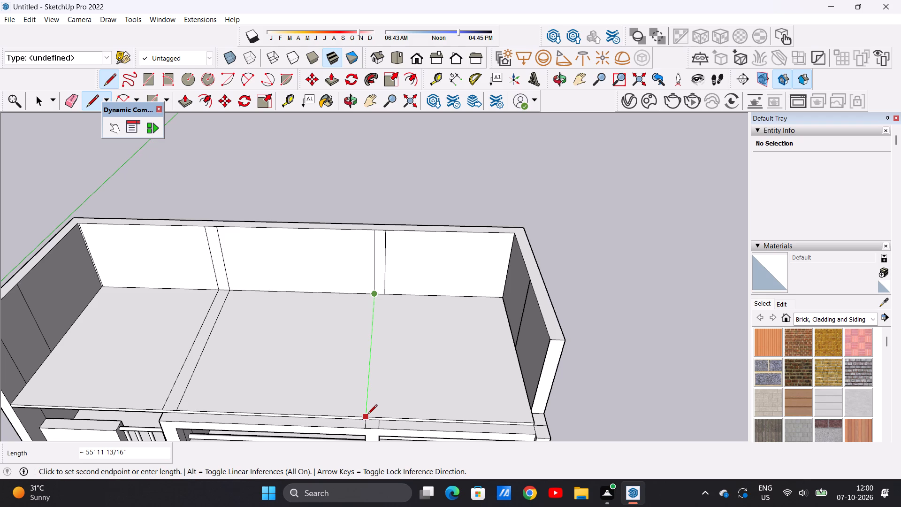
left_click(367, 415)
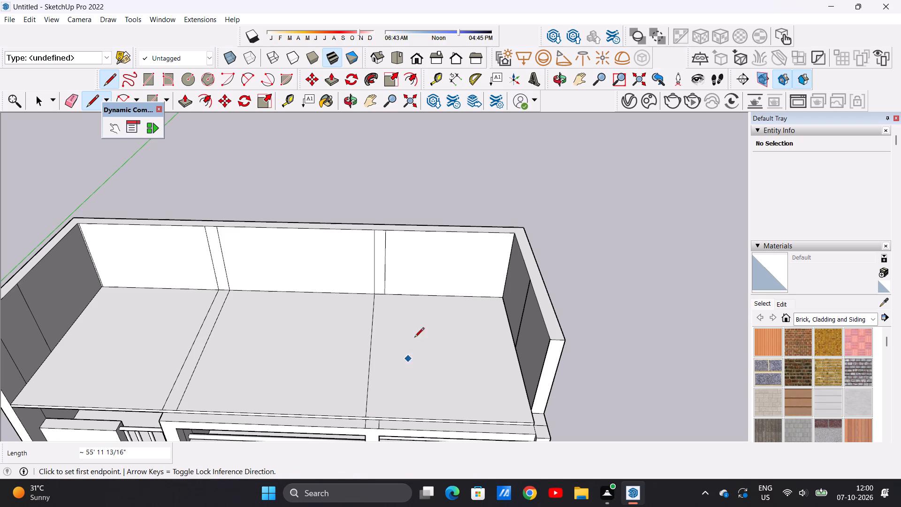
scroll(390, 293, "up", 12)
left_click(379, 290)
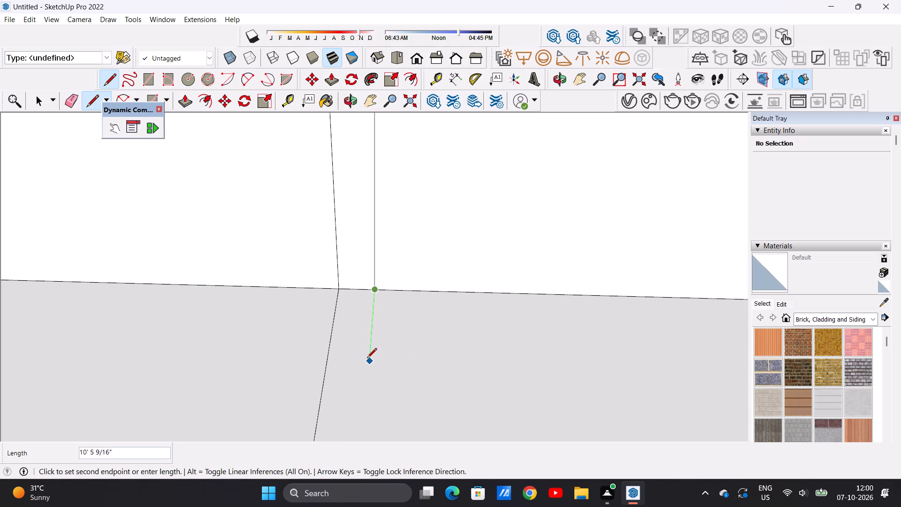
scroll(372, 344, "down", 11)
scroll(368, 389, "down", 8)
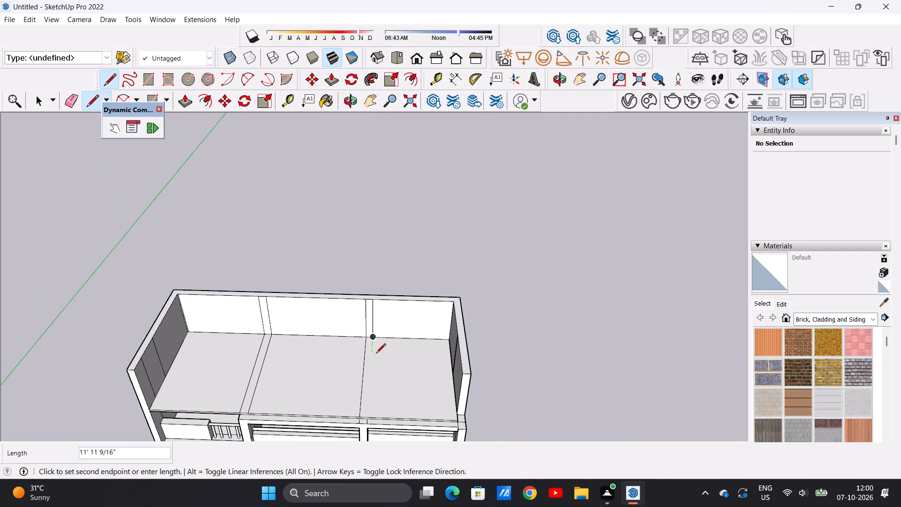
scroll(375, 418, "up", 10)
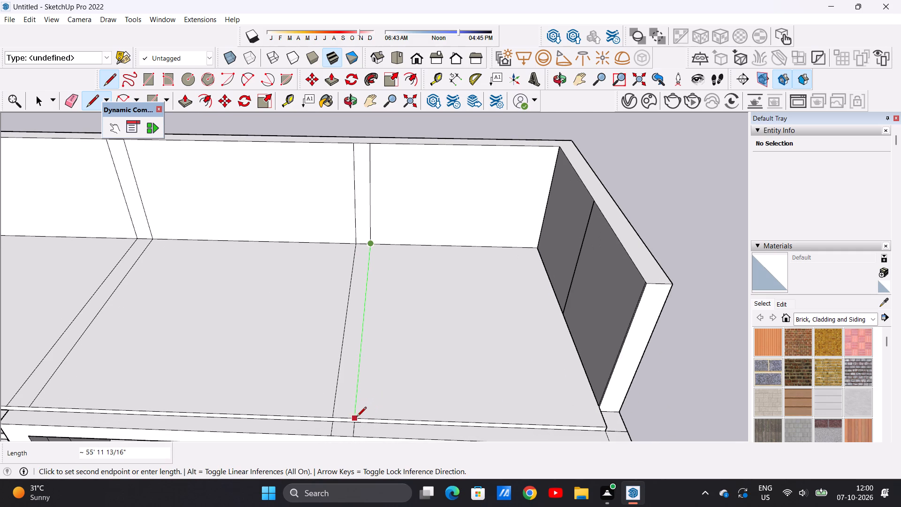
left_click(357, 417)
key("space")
Examine the column lines drawn across the roof slab from the front and from above.
scroll(384, 305, "down", 10)
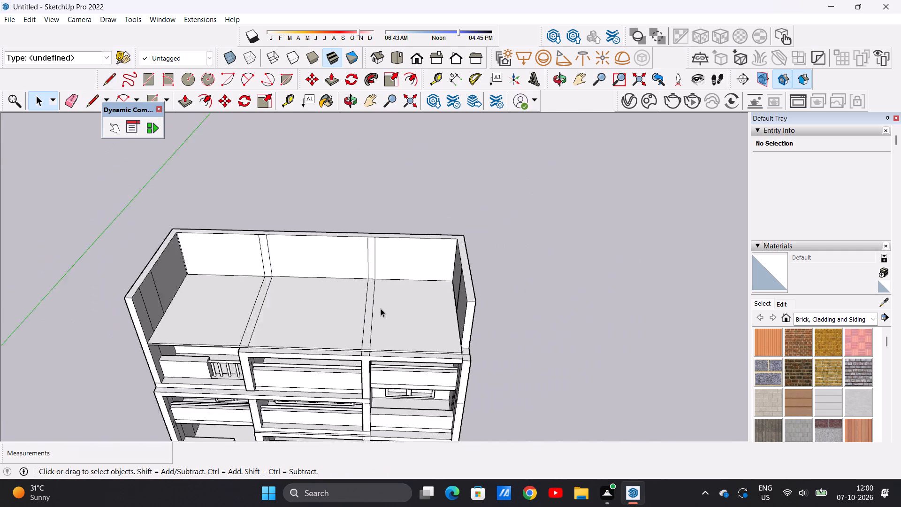
scroll(381, 308, "down", 8)
middle_click_drag(374, 316, 391, 243)
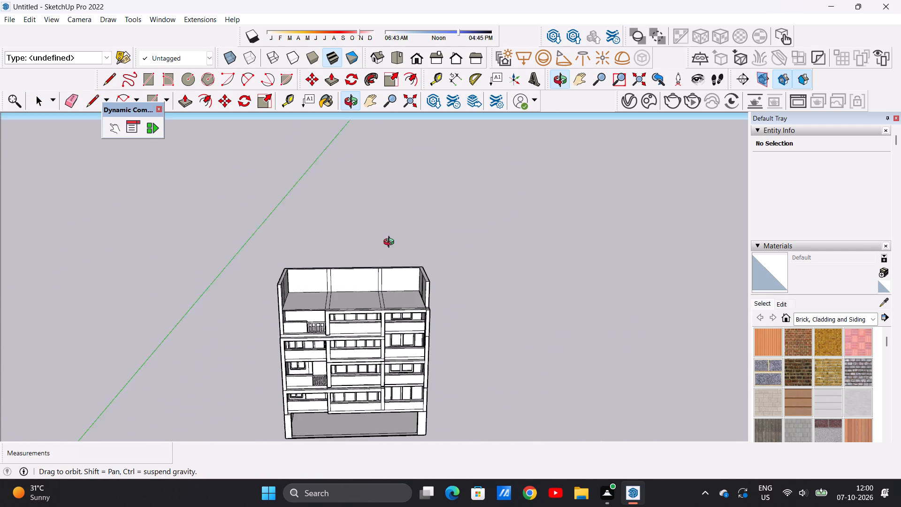
middle_click_drag(391, 243, 388, 234)
scroll(344, 284, "up", 13)
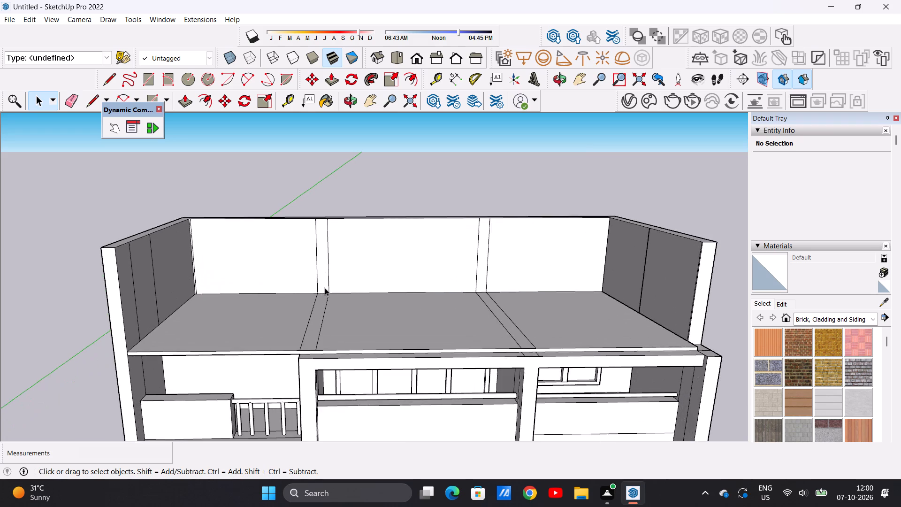
scroll(325, 288, "down", 8)
middle_click_drag(324, 290, 303, 428)
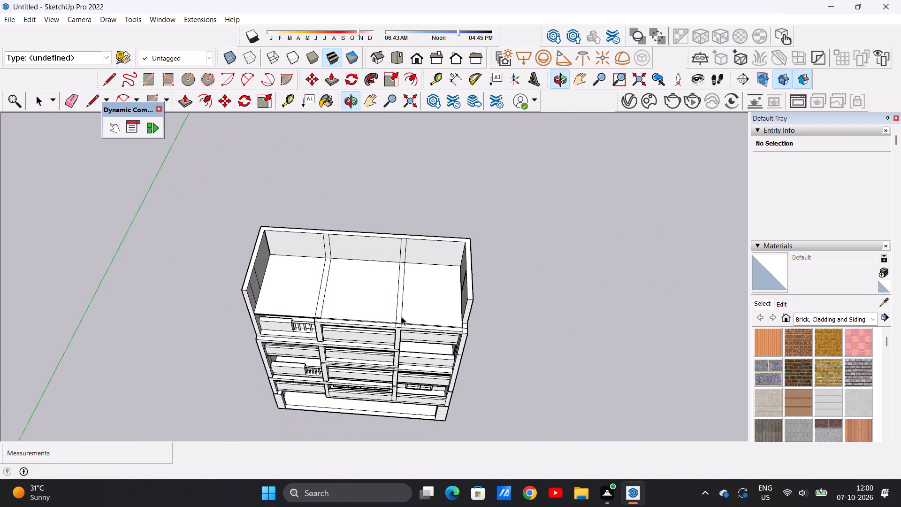
scroll(402, 314, "up", 1)
scroll(402, 314, "down", 1)
scroll(402, 314, "up", 1)
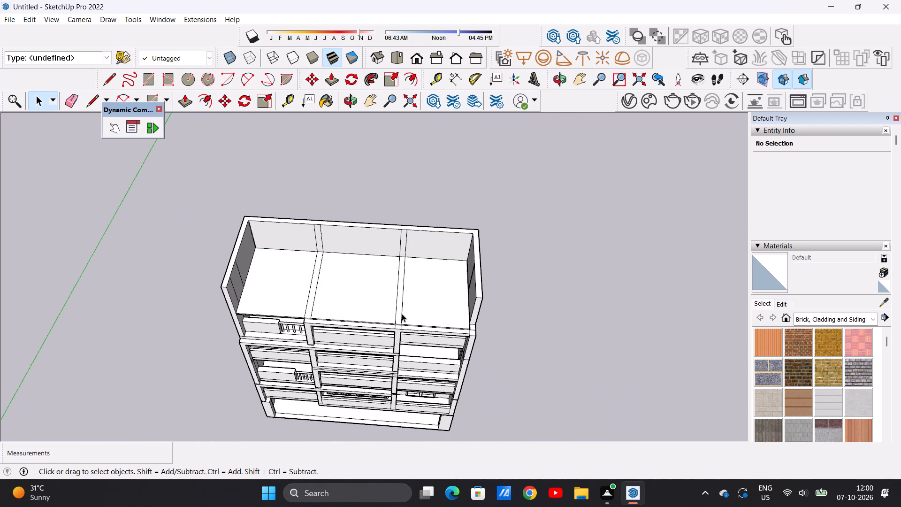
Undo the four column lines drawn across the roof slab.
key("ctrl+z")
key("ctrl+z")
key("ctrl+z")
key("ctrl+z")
Extend the raised end wall's front face about 4' 2 9/16" forward to the corner of the outline beside the front column.
scroll(388, 291, "down", 1)
middle_click_drag(389, 293, 413, 384)
middle_click_drag(405, 366, 405, 361)
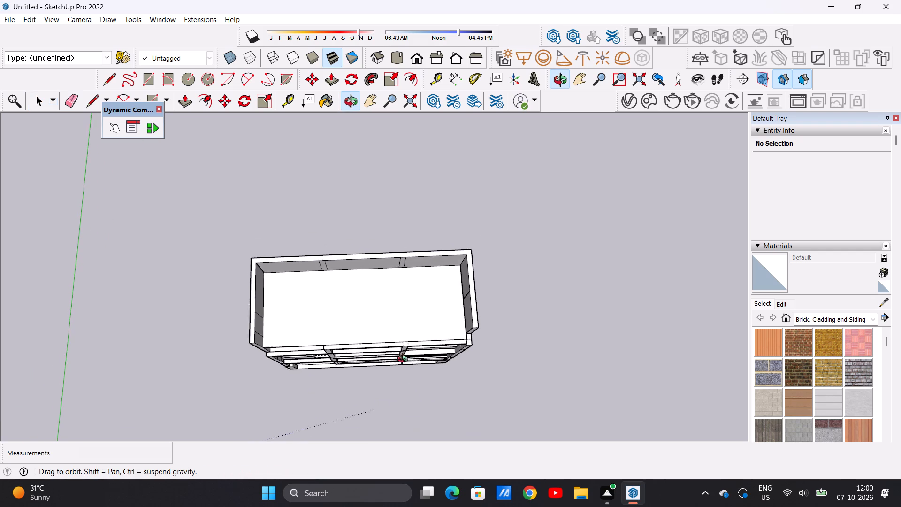
middle_click_drag(405, 361, 388, 266)
middle_click_drag(590, 346, 435, 319)
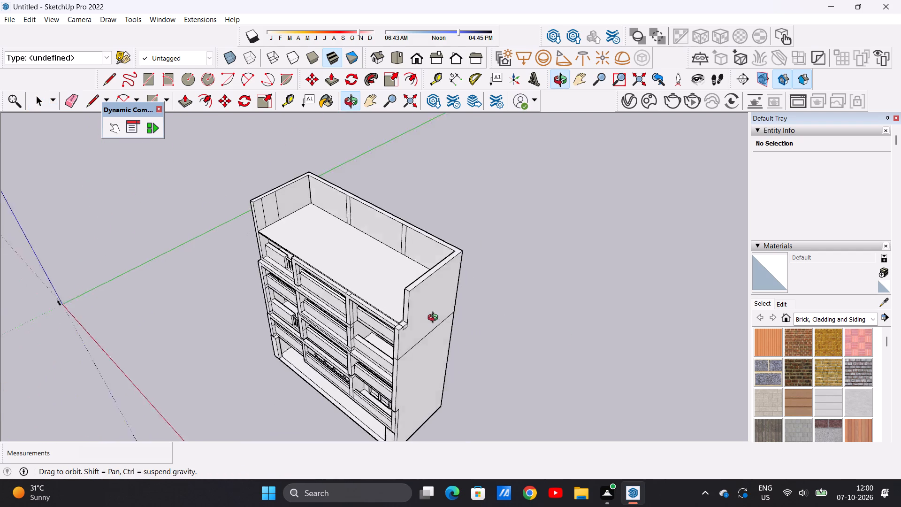
middle_click_drag(435, 319, 423, 321)
scroll(402, 335, "up", 8)
type("PP")
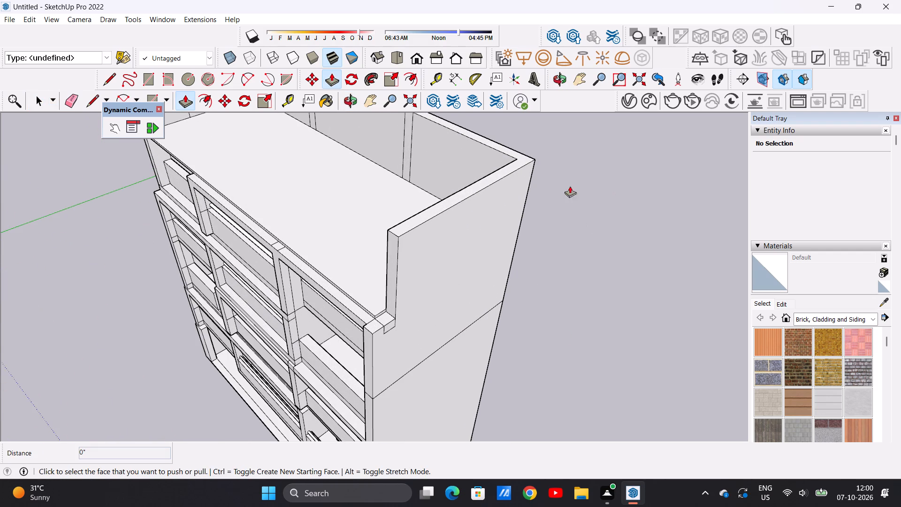
scroll(546, 233, "down", 4)
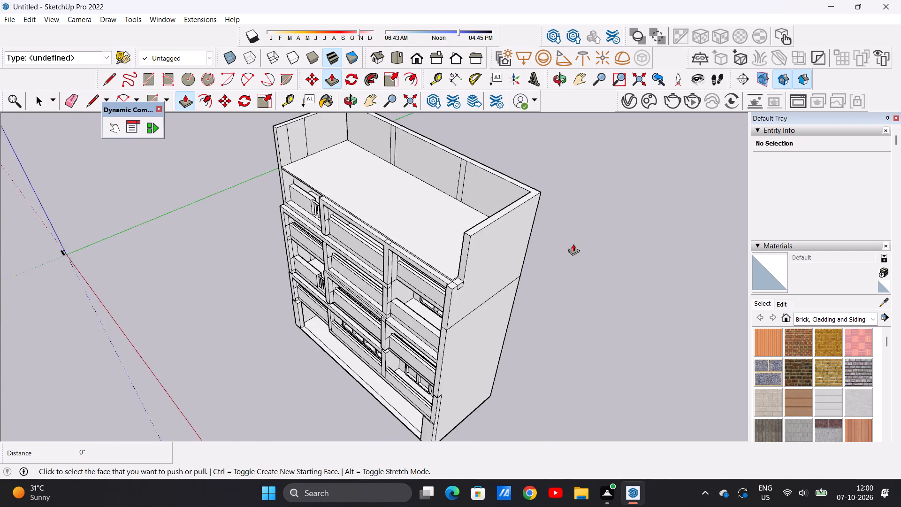
scroll(573, 244, "down", 2)
middle_click_drag(465, 280, 478, 265)
scroll(466, 225, "up", 10)
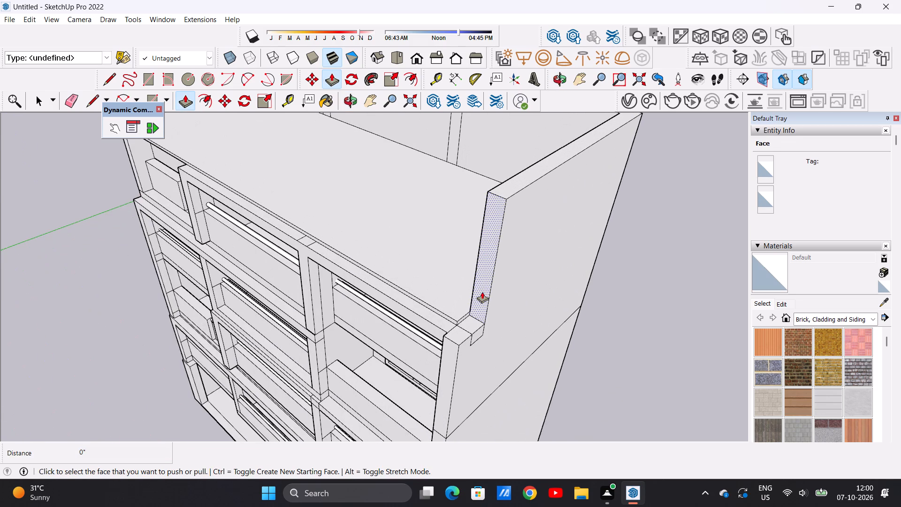
left_click(481, 293)
left_click(475, 334)
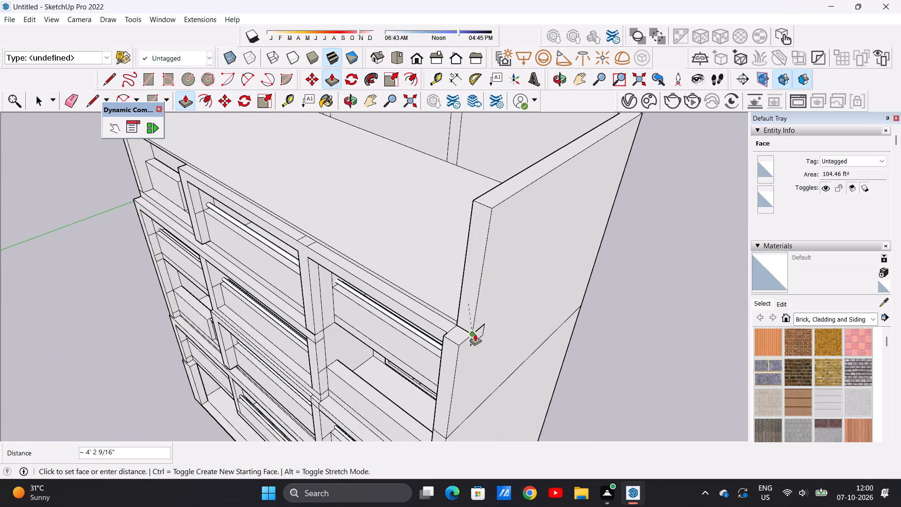
key("space")
scroll(465, 298, "down", 8)
middle_click_drag(419, 279, 560, 340)
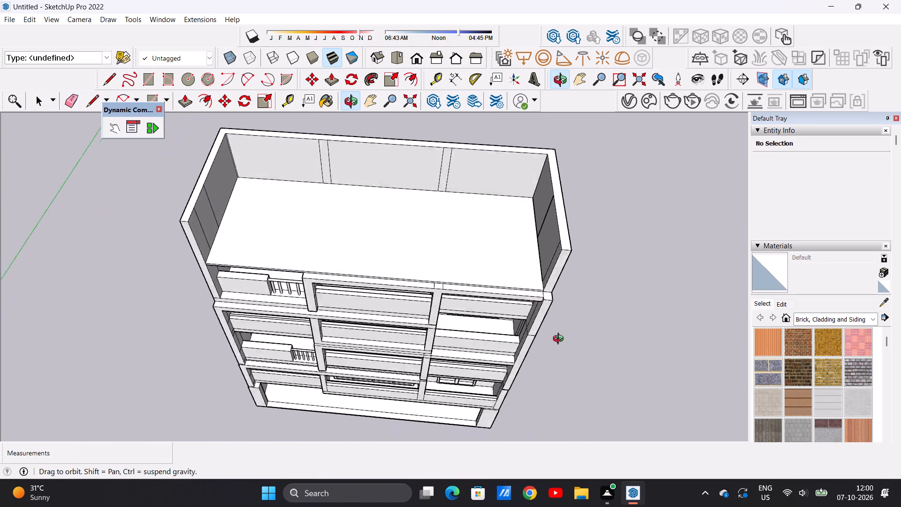
Draw a line about 147' 4" long across the roof slab, parallel to its front edge, from one end wall to the other.
middle_click_drag(560, 340, 570, 369)
middle_click_drag(450, 279, 603, 253)
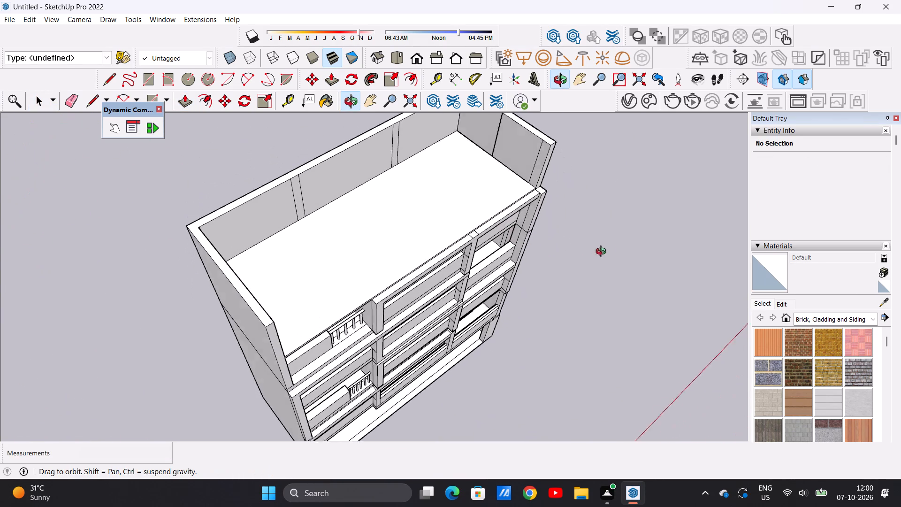
middle_click_drag(603, 253, 620, 244)
scroll(505, 184, "up", 8)
scroll(505, 184, "down", 9)
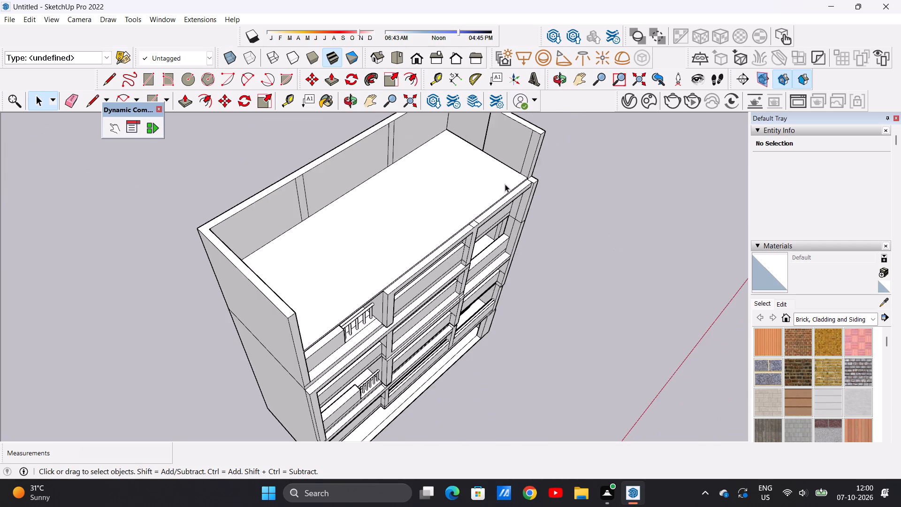
scroll(524, 160, "up", 9)
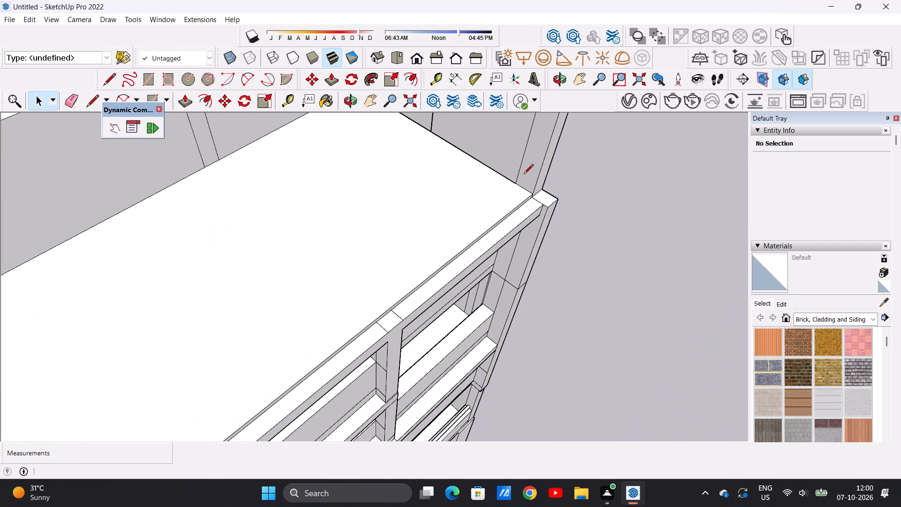
key("l")
left_click(517, 181)
scroll(459, 219, "down", 10)
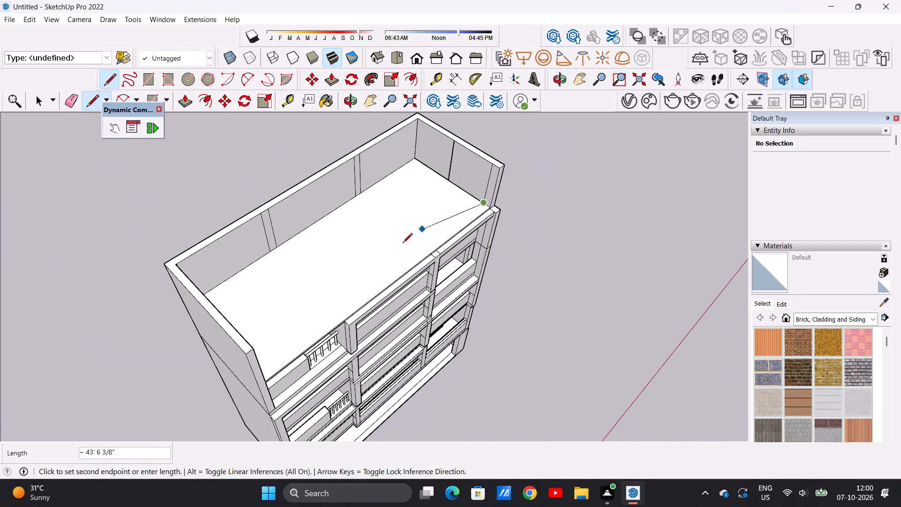
scroll(397, 252, "down", 5)
middle_click_drag(378, 266, 317, 283)
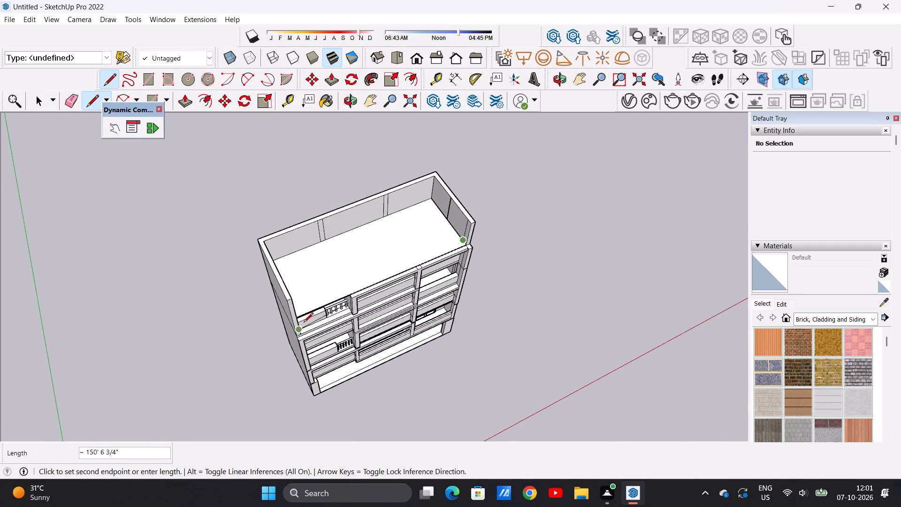
scroll(303, 296, "up", 11)
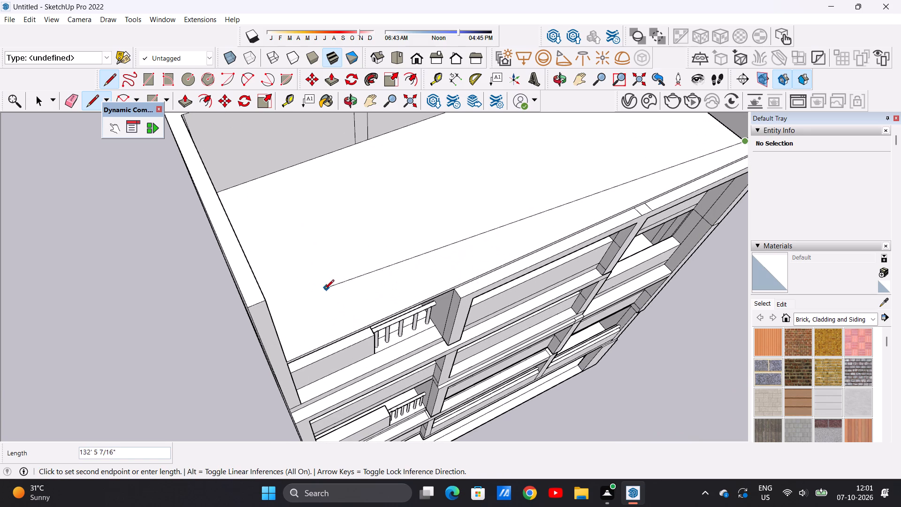
middle_click_drag(318, 329, 280, 335)
scroll(278, 334, "up", 4)
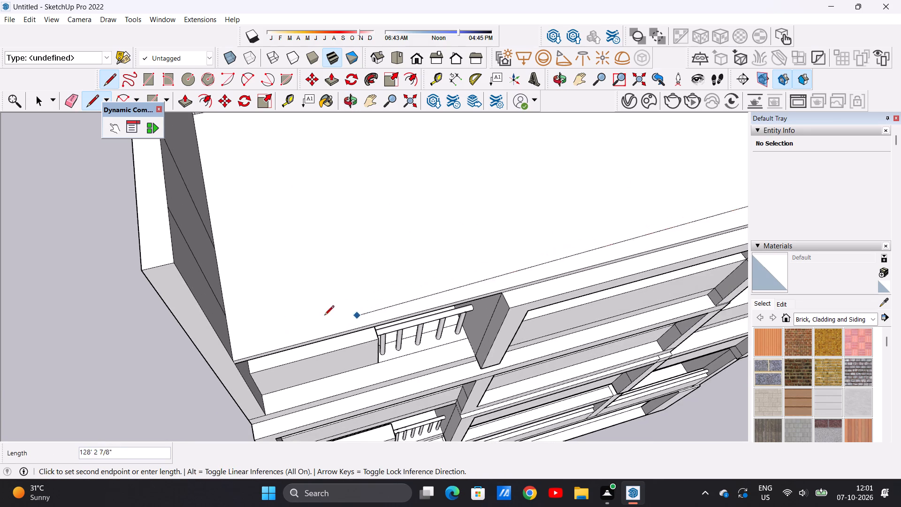
left_click(230, 333)
key("space")
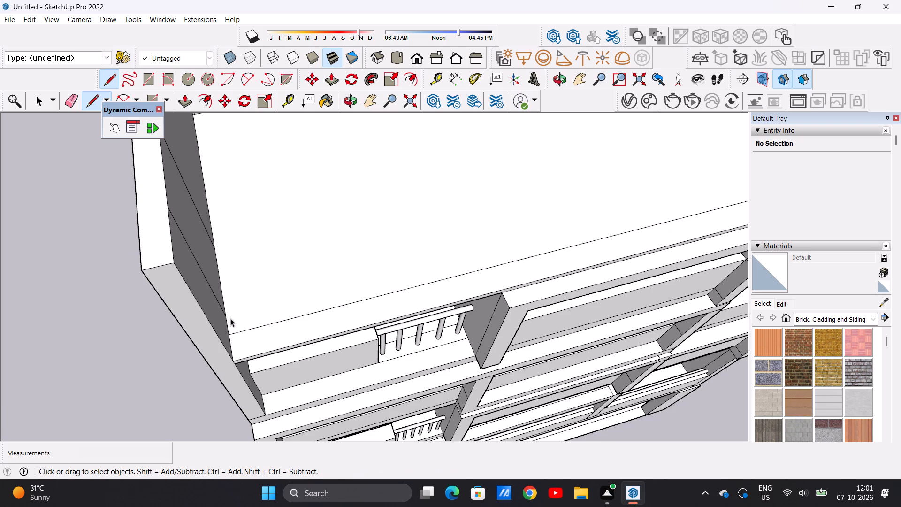
Draw two parallel lines about 51' 5" long on the roof slab from the back wall's first column strip to the new front line.
scroll(228, 349, "down", 1)
scroll(260, 309, "down", 19)
scroll(322, 270, "up", 2)
scroll(322, 270, "down", 1)
scroll(322, 270, "up", 4)
middle_click_drag(320, 275, 293, 244)
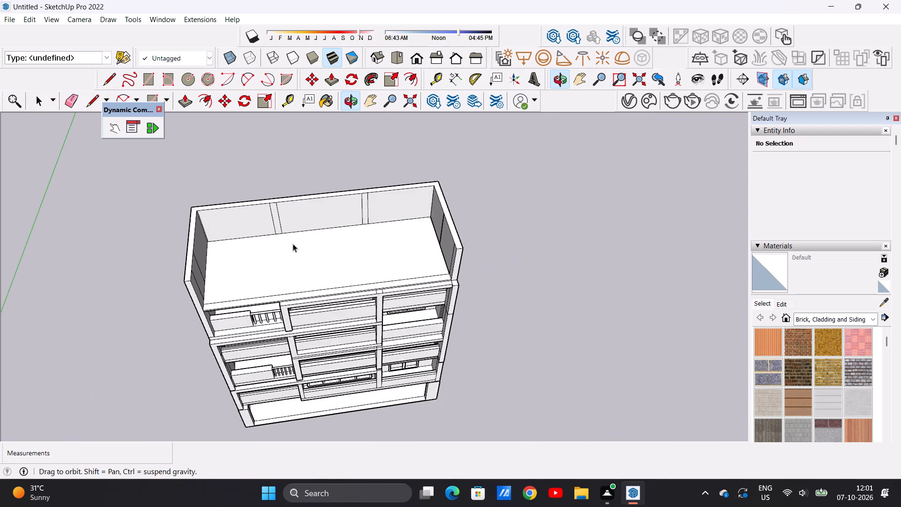
scroll(281, 237, "up", 11)
key("l")
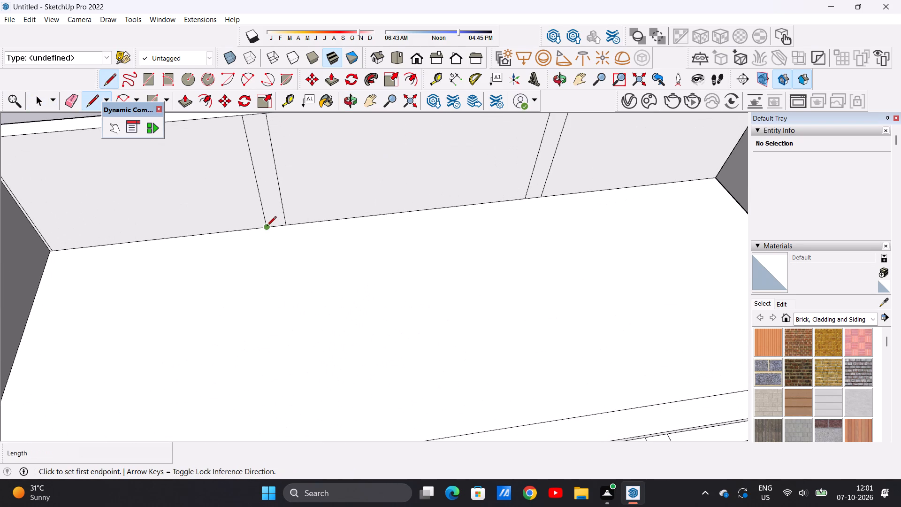
left_click(266, 226)
left_click_drag(260, 292, 260, 301)
scroll(272, 283, "down", 4)
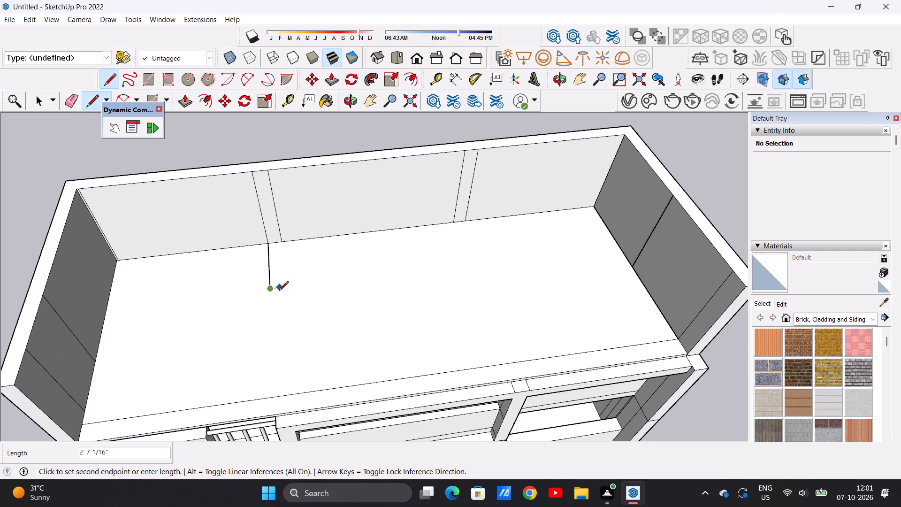
left_click(268, 291)
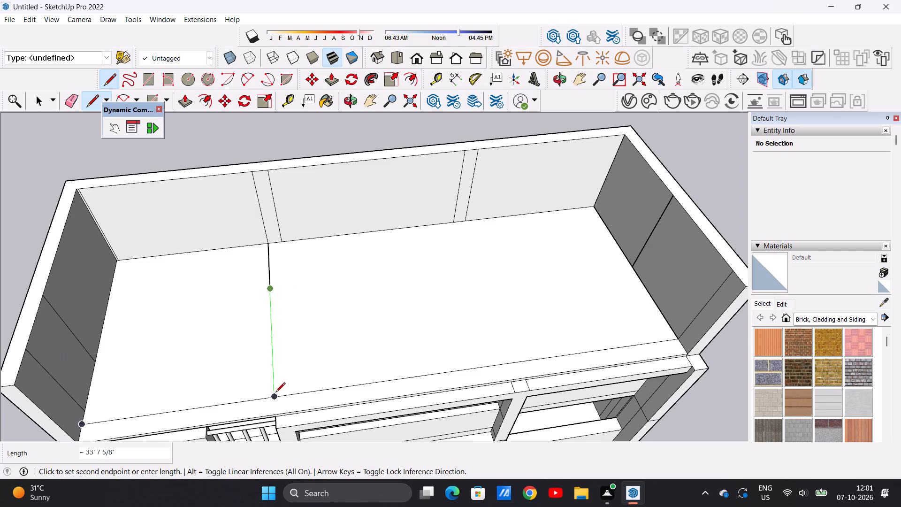
left_click(275, 393)
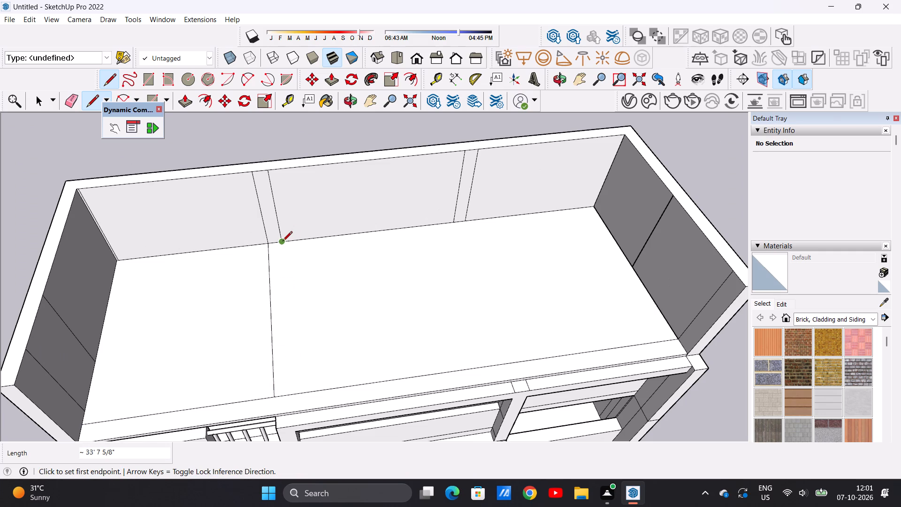
left_click(283, 242)
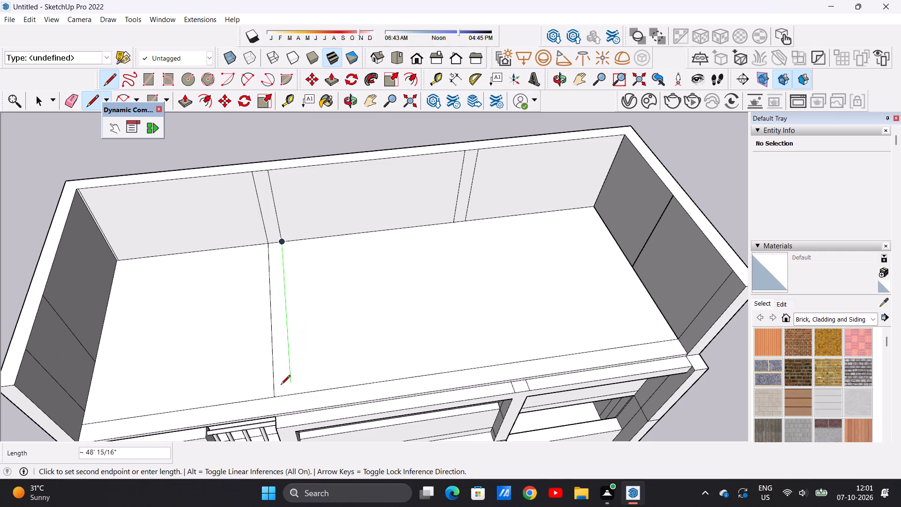
left_click(296, 393)
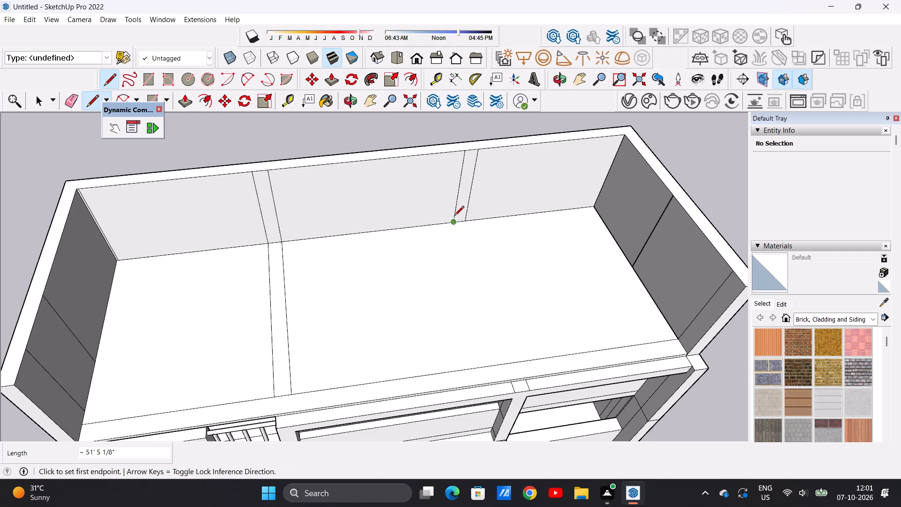
Draw two parallel lines about 51' 5 1/8" long from the back wall's second column strip to the roof slab's new front line.
left_click(454, 222)
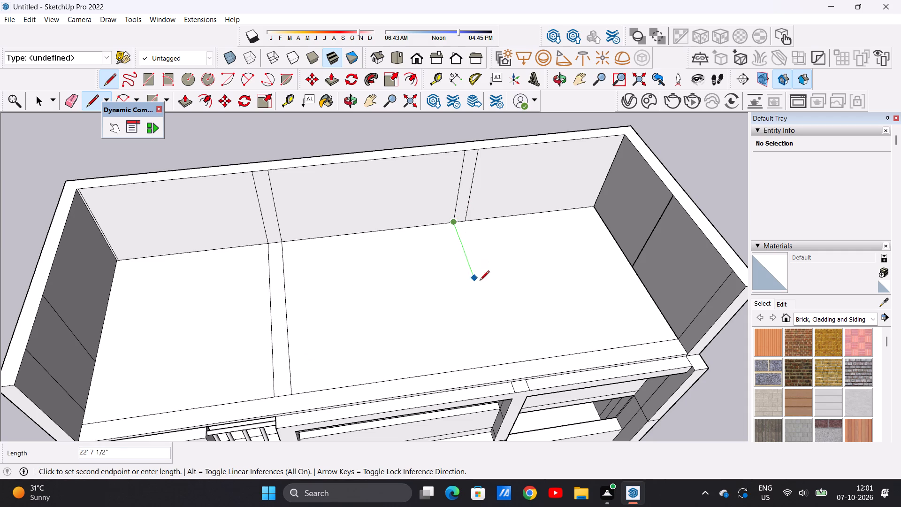
left_click(503, 367)
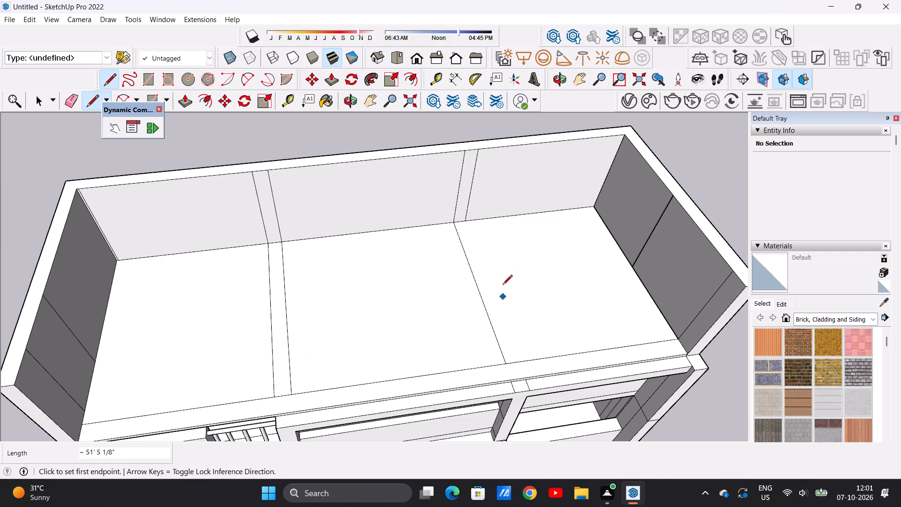
left_click(470, 217)
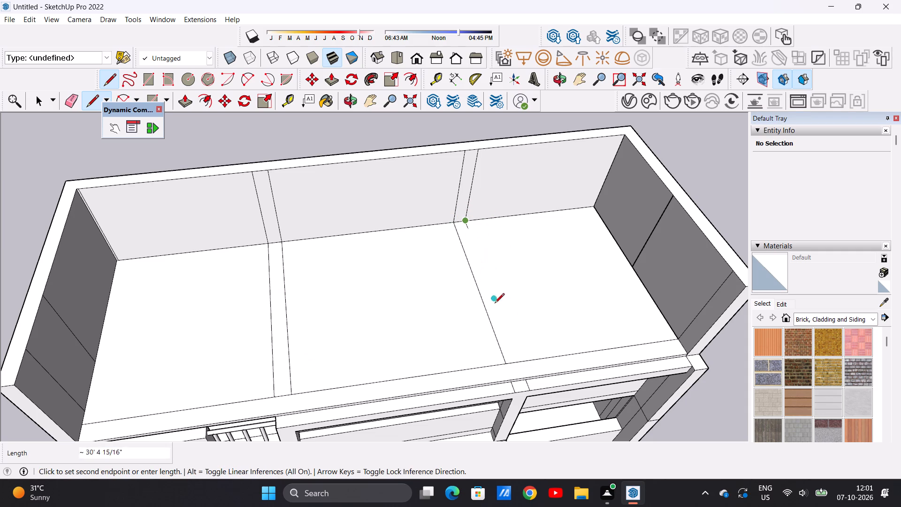
left_click(518, 361)
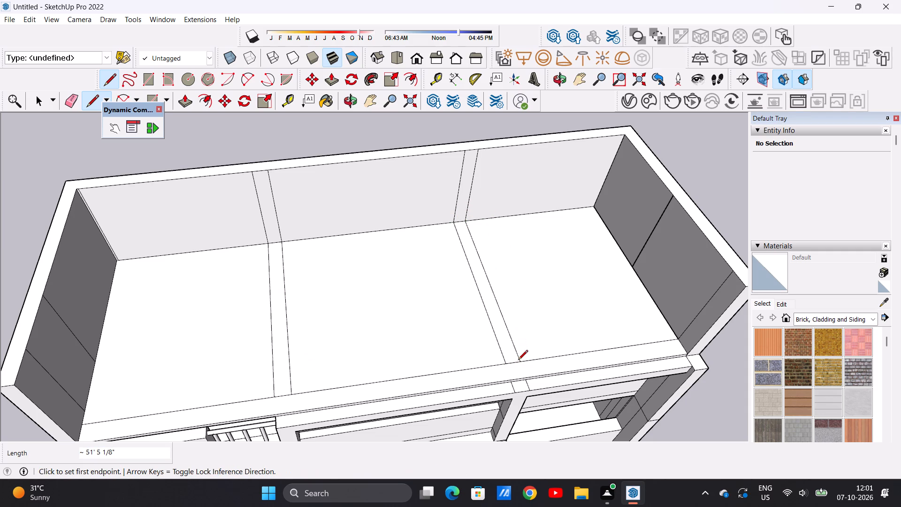
key("space")
Pull the first strip on the roof slab up 27' 1 3/16" to the back wall's top as a partition wall.
scroll(504, 313, "down", 4)
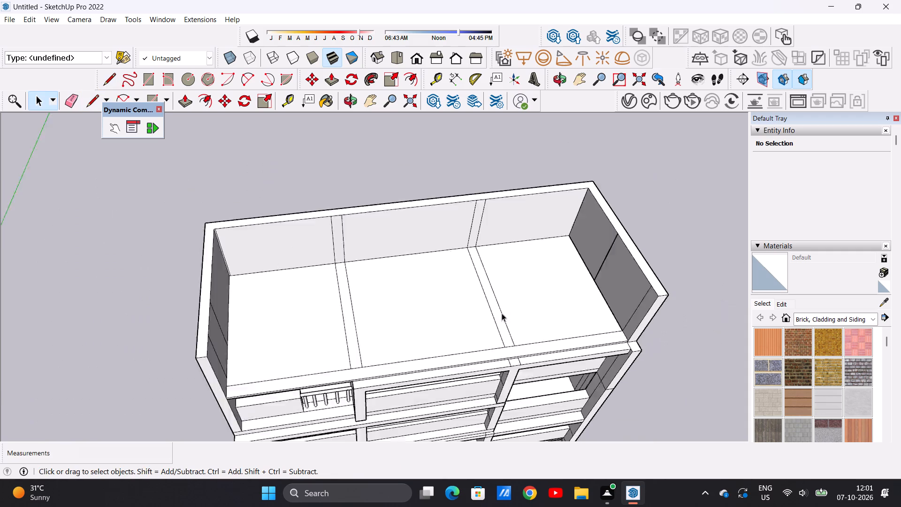
scroll(502, 313, "down", 10)
middle_click_drag(496, 344, 464, 193)
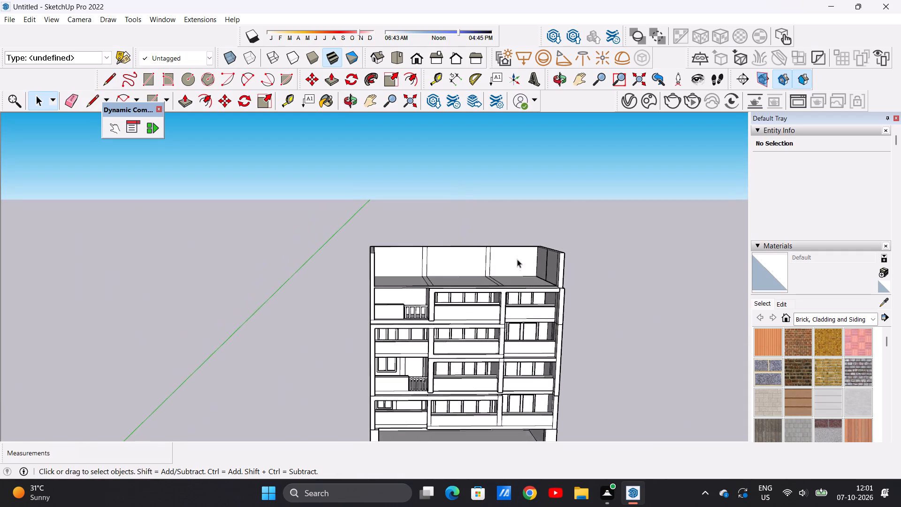
scroll(515, 264, "up", 5)
middle_click_drag(478, 271, 458, 381)
scroll(496, 308, "up", 3)
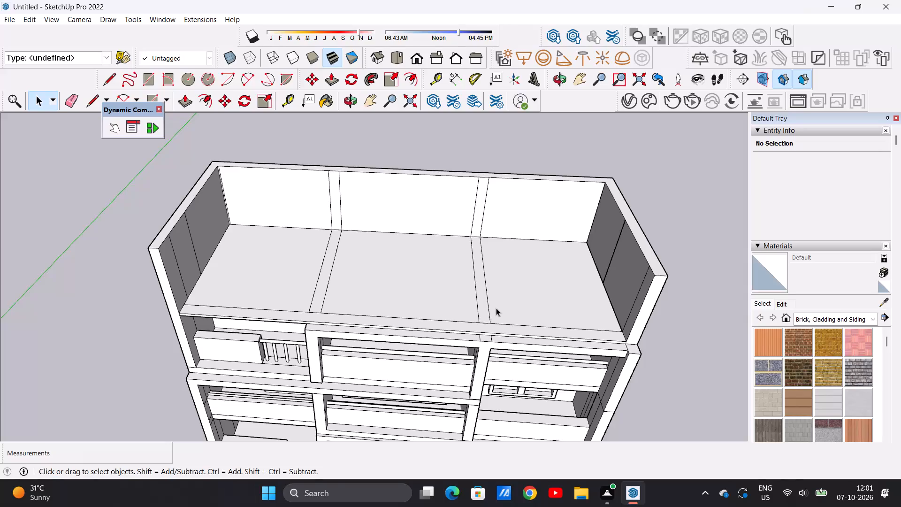
scroll(323, 188, "up", 6)
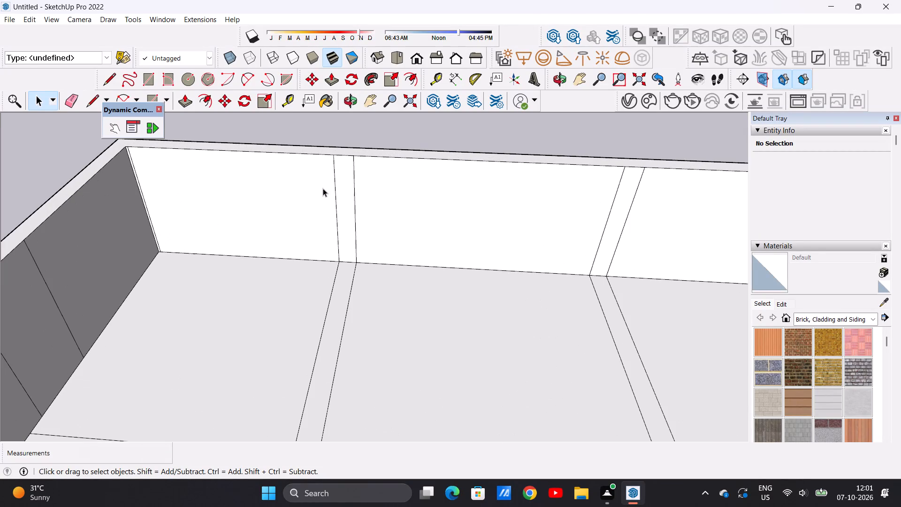
key("p")
left_click(345, 284)
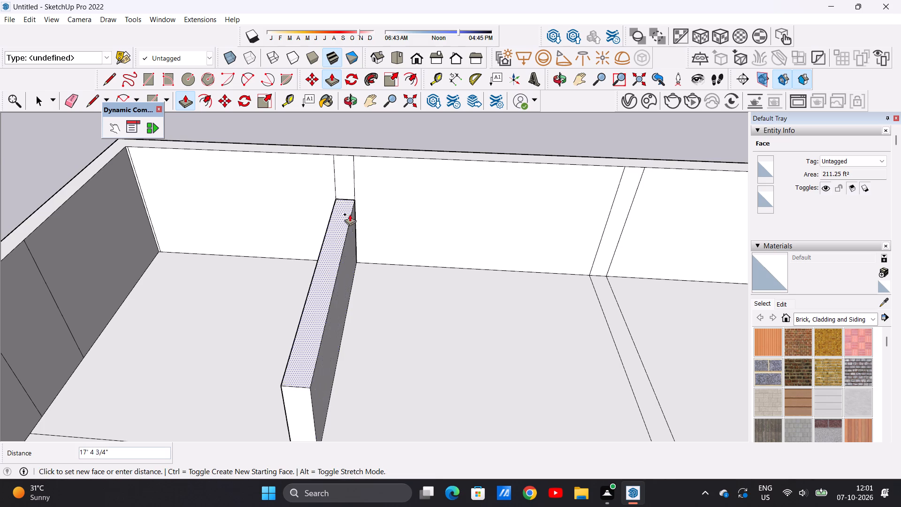
scroll(346, 229, "down", 3)
scroll(347, 178, "up", 3)
middle_click_drag(356, 178, 259, 229)
scroll(259, 229, "up", 1)
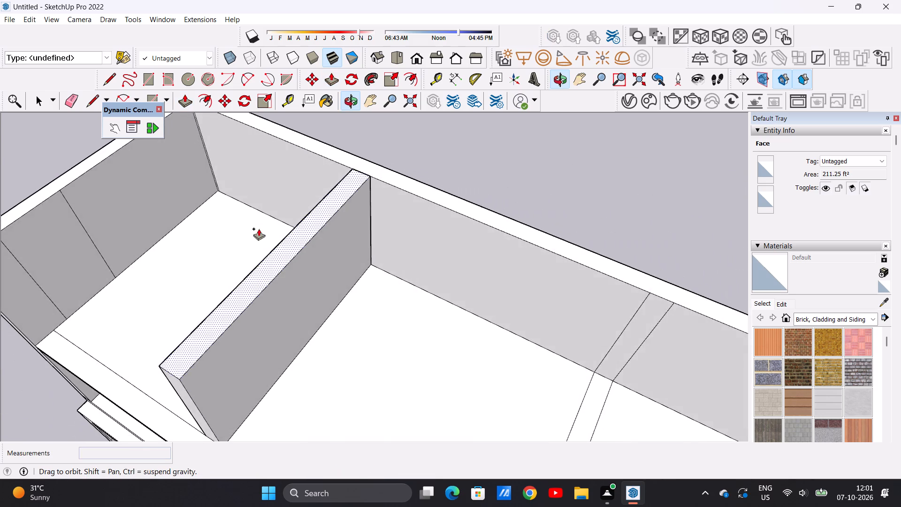
scroll(259, 229, "down", 4)
scroll(336, 180, "up", 15)
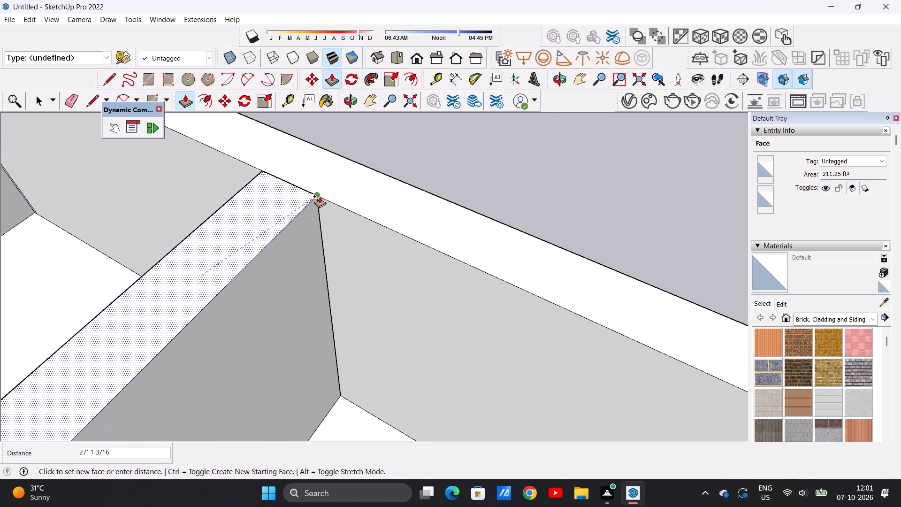
left_click(319, 196)
Pull the second strip on the roof slab up 27' 1 3/16" to the back wall's top as a partition wall.
scroll(318, 197, "down", 18)
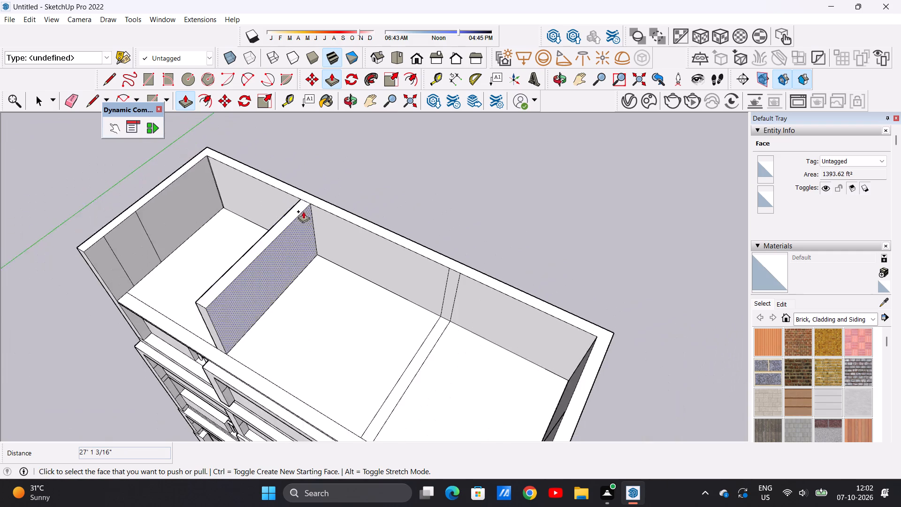
scroll(303, 211, "down", 3)
scroll(421, 308, "up", 10)
left_click(420, 300)
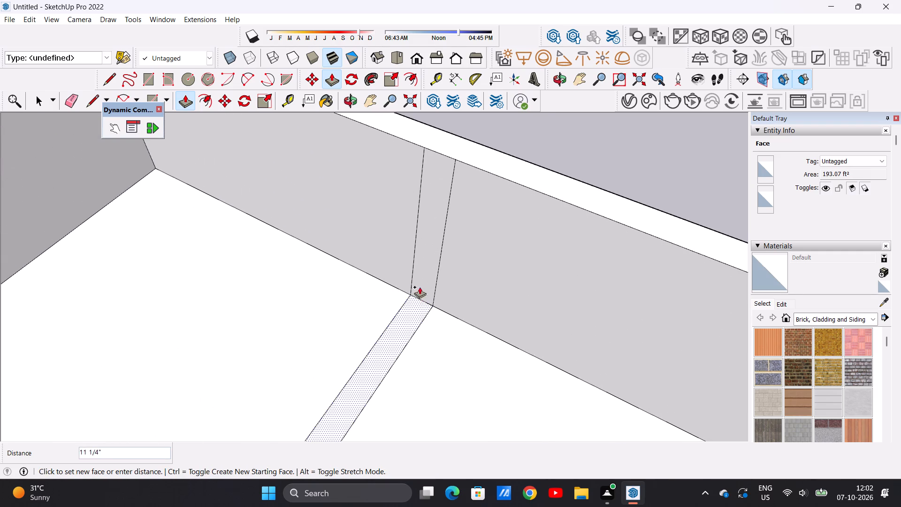
scroll(407, 251, "down", 7)
scroll(431, 223, "up", 8)
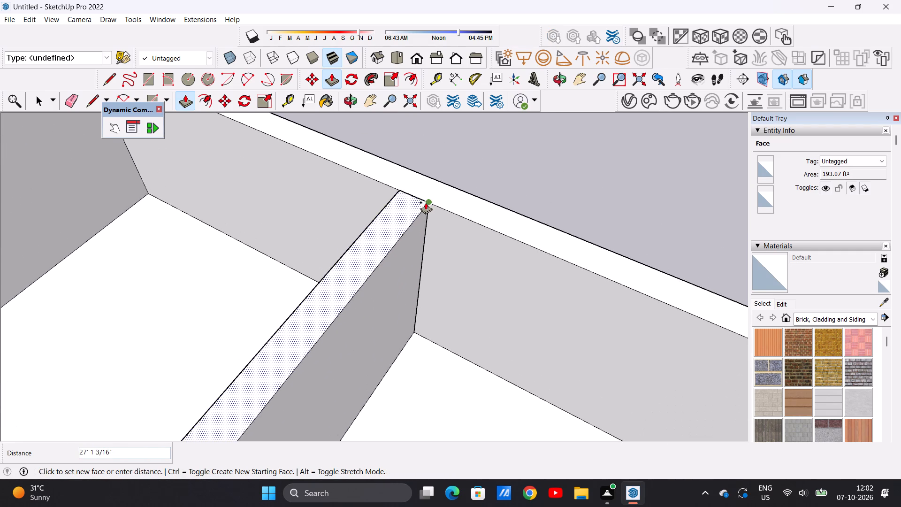
scroll(426, 202, "up", 1)
left_click(430, 199)
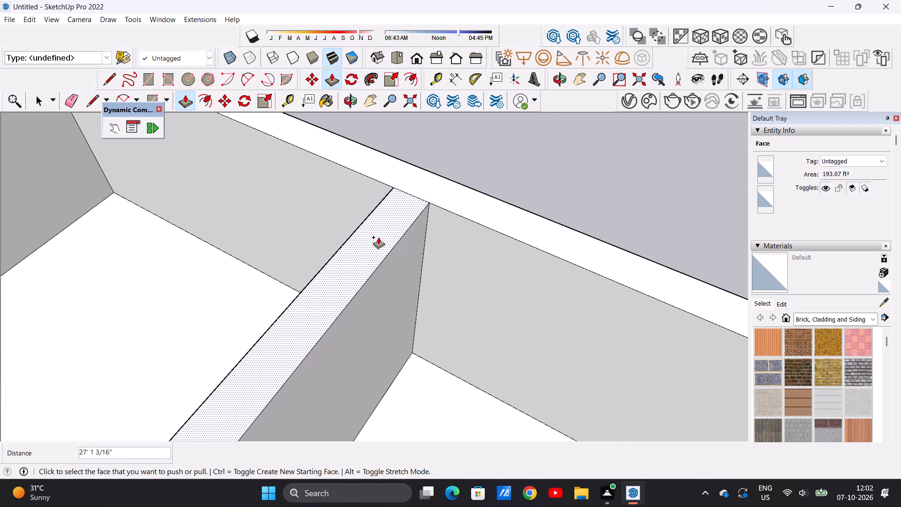
scroll(411, 205, "up", 12)
scroll(361, 234, "up", 4)
scroll(361, 234, "down", 5)
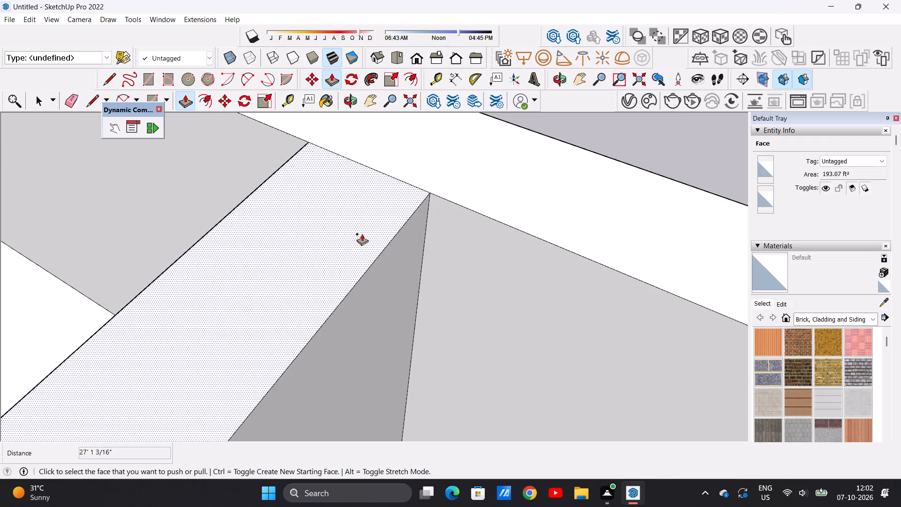
scroll(362, 234, "down", 20)
scroll(362, 234, "down", 12)
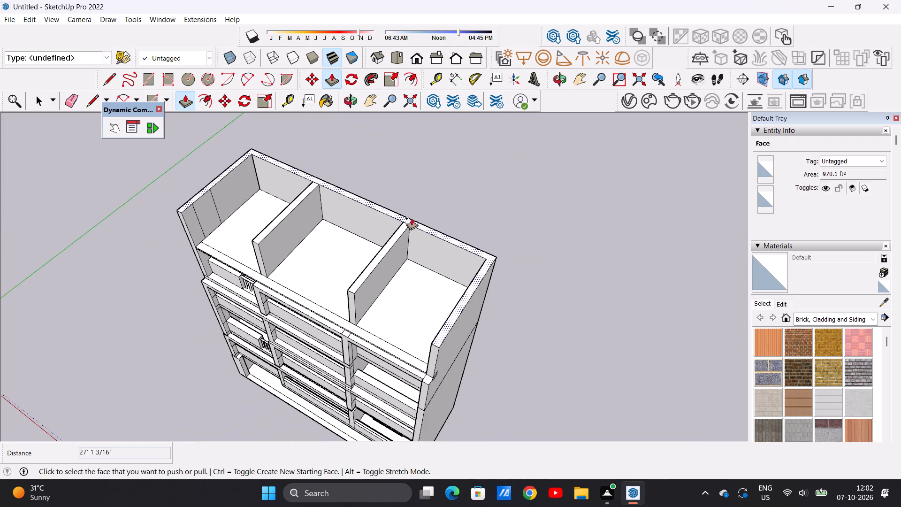
key("space")
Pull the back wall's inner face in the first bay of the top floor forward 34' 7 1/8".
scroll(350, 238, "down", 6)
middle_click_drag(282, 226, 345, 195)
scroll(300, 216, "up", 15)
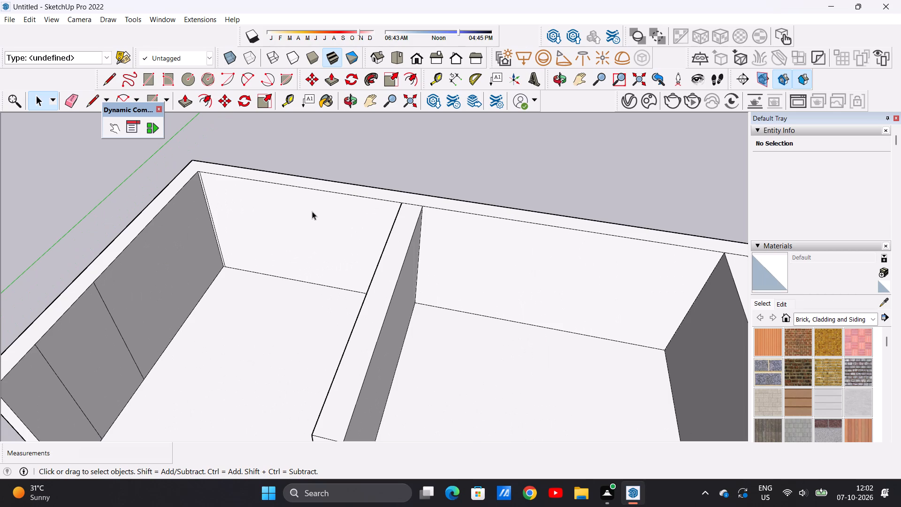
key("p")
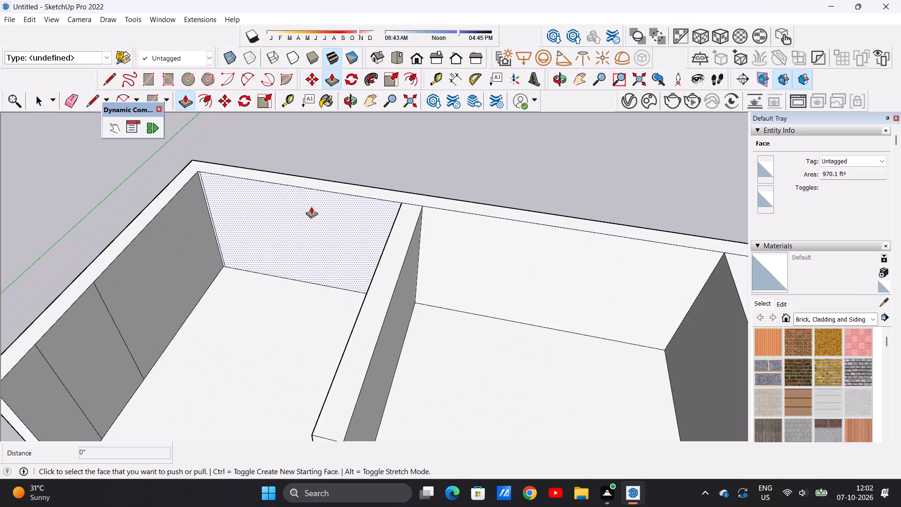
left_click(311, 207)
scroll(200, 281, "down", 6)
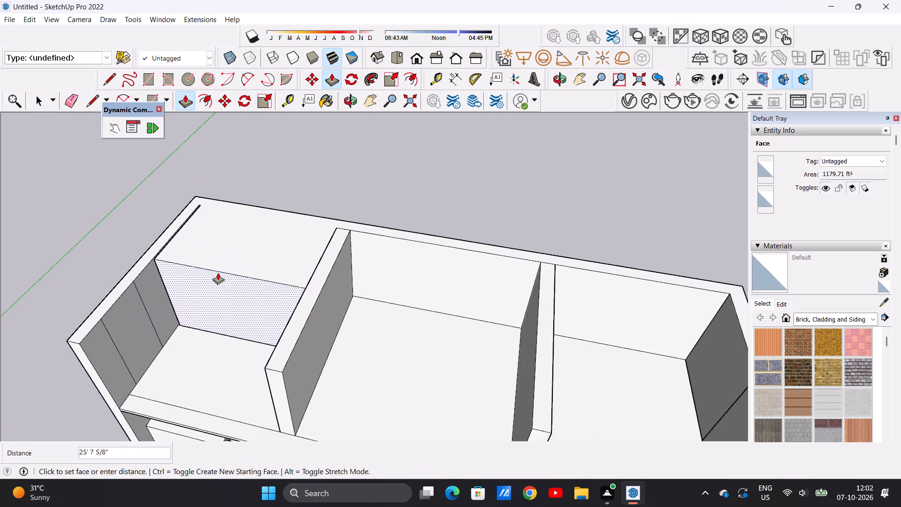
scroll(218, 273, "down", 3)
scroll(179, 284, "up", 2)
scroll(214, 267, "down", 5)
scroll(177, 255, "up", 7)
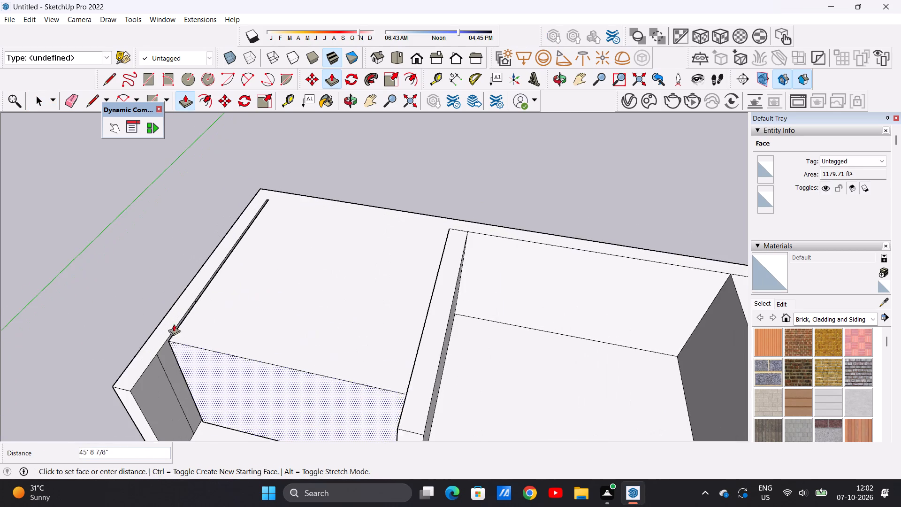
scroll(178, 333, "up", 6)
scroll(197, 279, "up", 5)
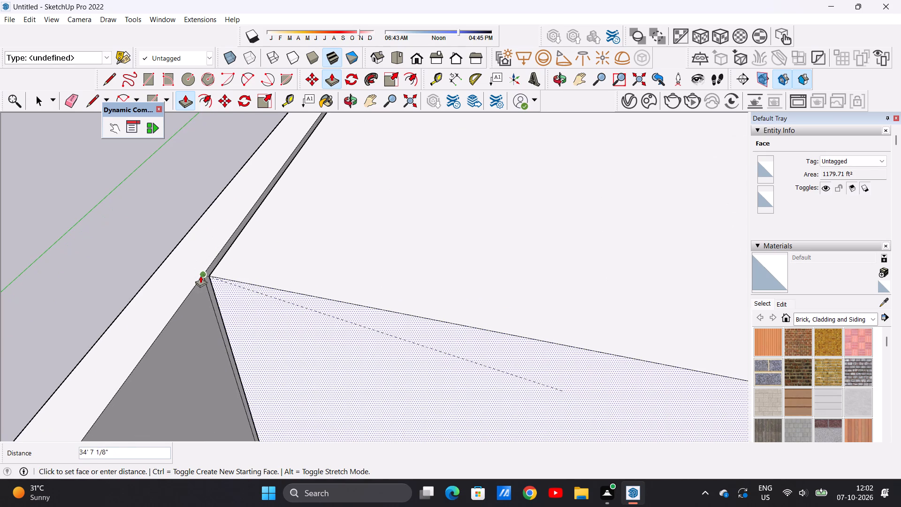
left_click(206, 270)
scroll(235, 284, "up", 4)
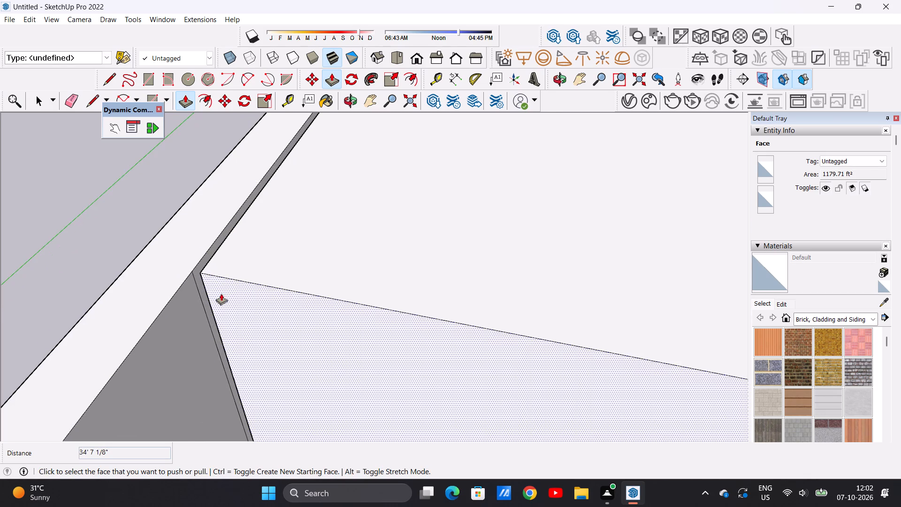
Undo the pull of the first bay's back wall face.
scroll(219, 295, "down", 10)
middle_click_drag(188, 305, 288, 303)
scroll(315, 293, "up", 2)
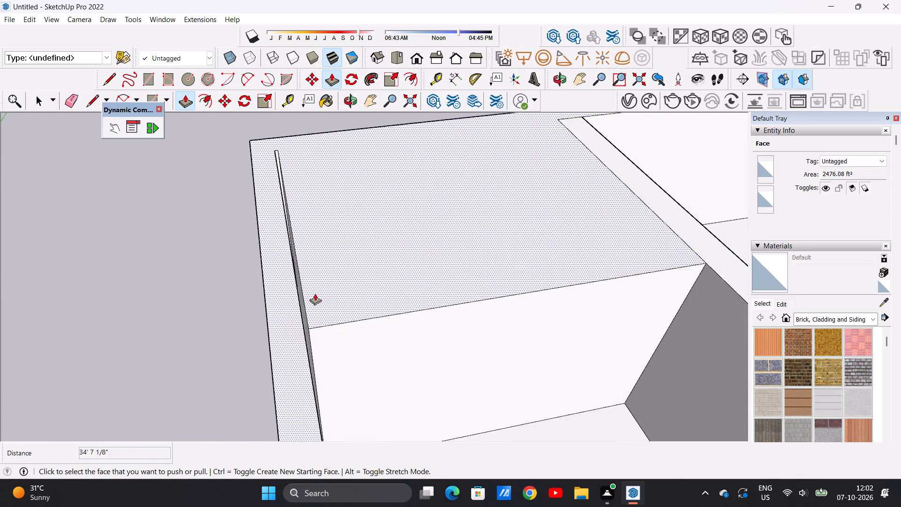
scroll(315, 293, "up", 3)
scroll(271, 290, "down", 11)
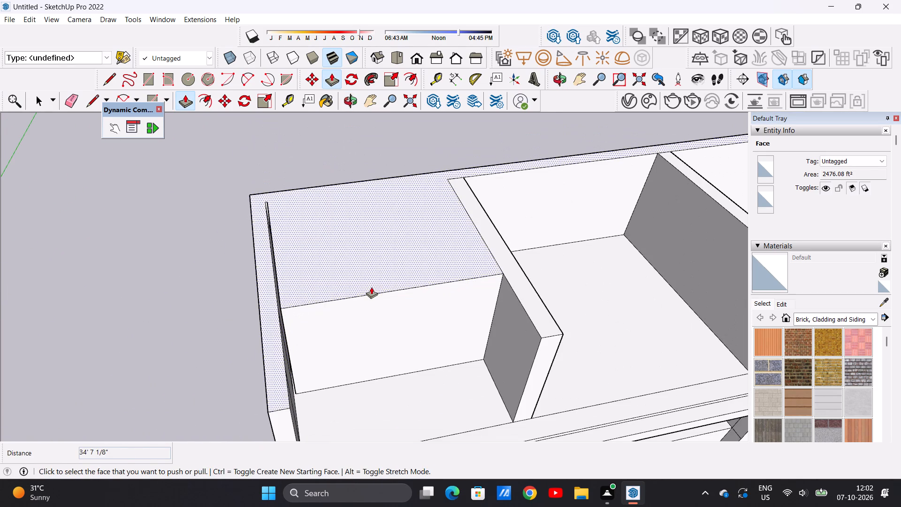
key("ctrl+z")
Erase the stray vertical edge beside the outer side wall on the first bay's back wall face.
scroll(276, 197, "up", 2)
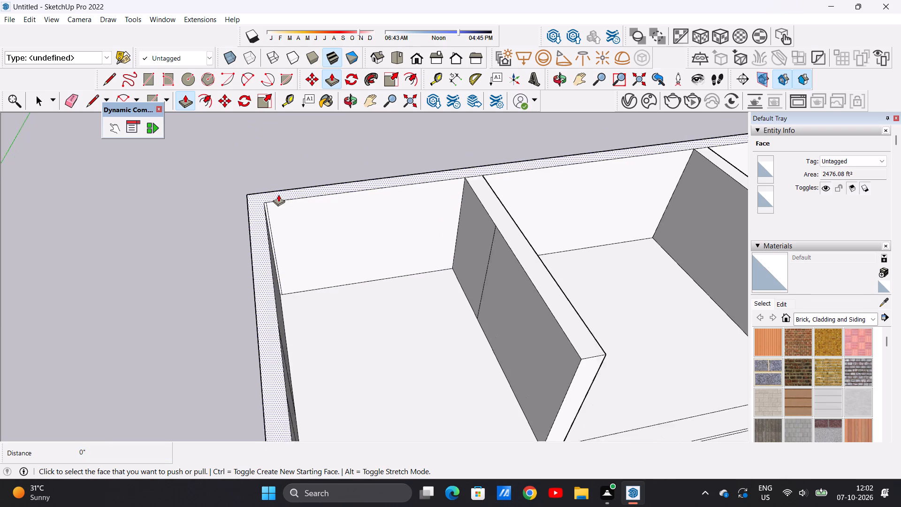
scroll(278, 194, "up", 5)
key("space")
scroll(250, 231, "up", 13)
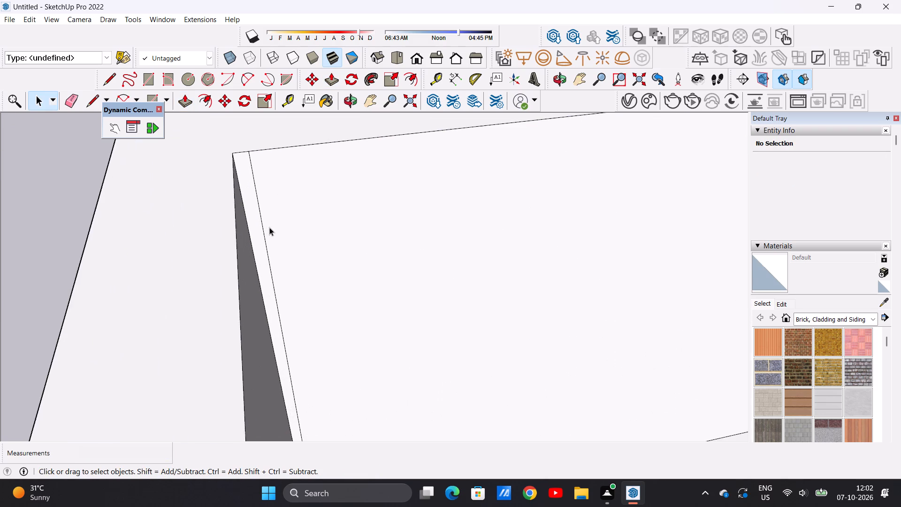
scroll(264, 227, "up", 1)
scroll(264, 227, "down", 1)
scroll(264, 227, "up", 5)
scroll(251, 228, "down", 18)
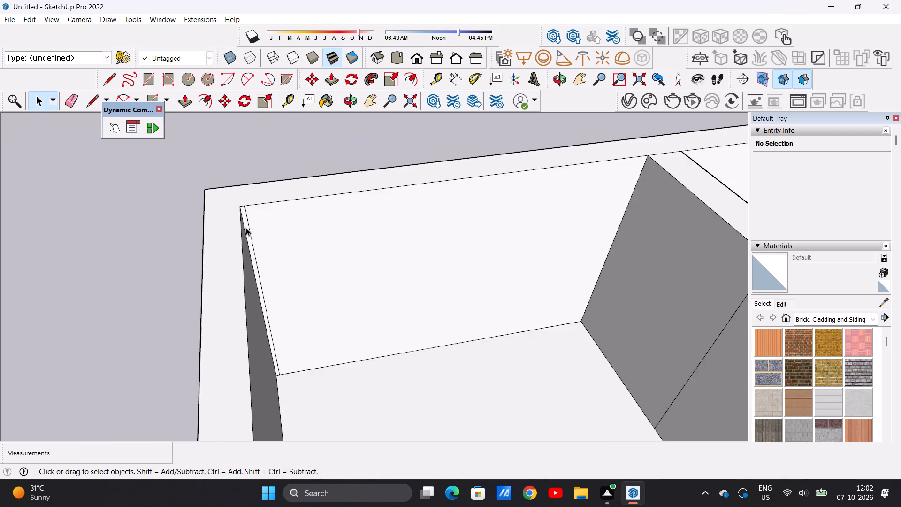
scroll(246, 228, "down", 7)
middle_click_drag(290, 248, 250, 232)
scroll(248, 214, "up", 1)
scroll(247, 214, "down", 1)
scroll(247, 214, "up", 8)
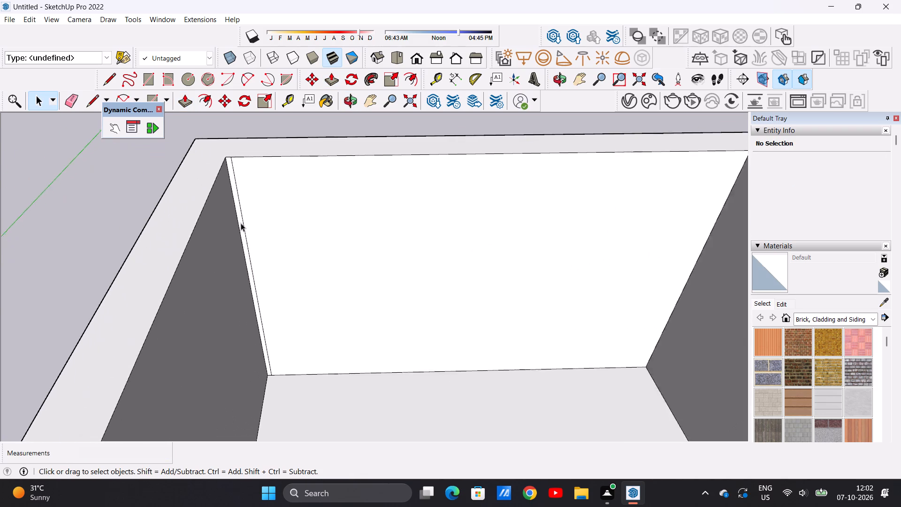
scroll(241, 223, "up", 2)
key("e")
scroll(246, 217, "up", 3)
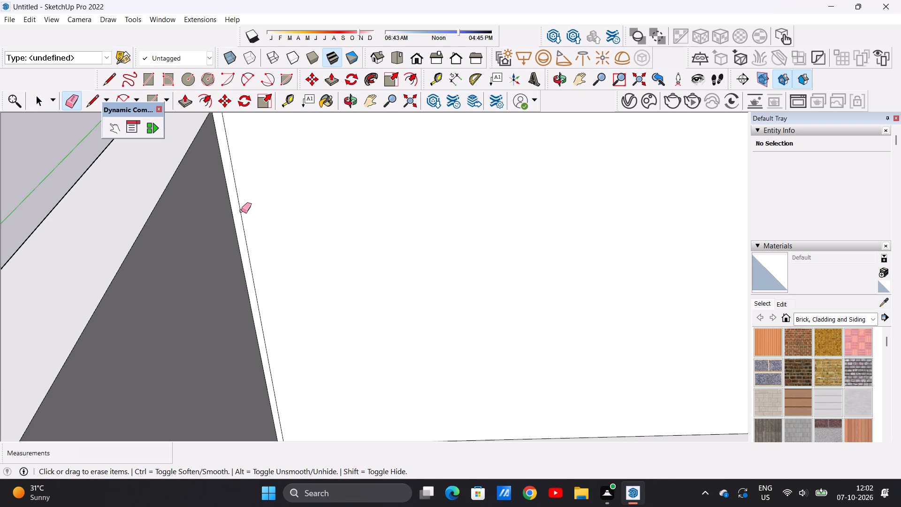
left_click(241, 211)
scroll(285, 286, "down", 20)
scroll(285, 286, "down", 5)
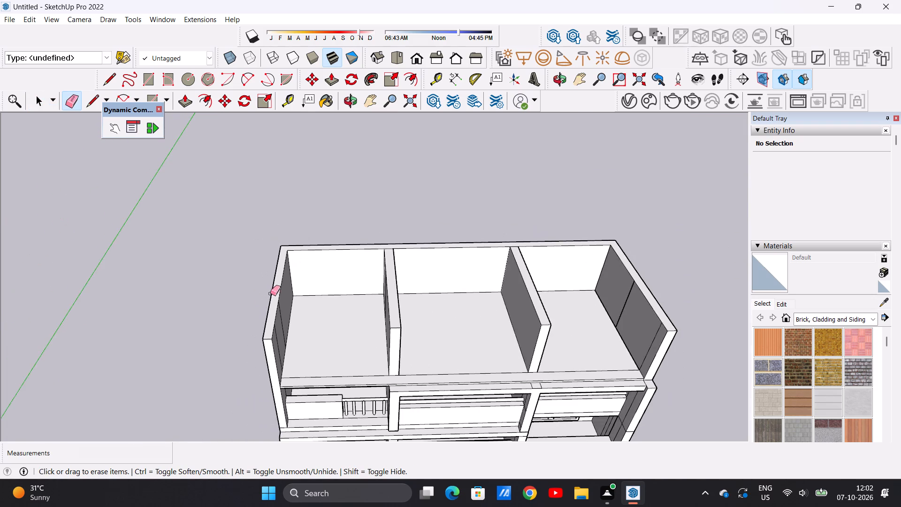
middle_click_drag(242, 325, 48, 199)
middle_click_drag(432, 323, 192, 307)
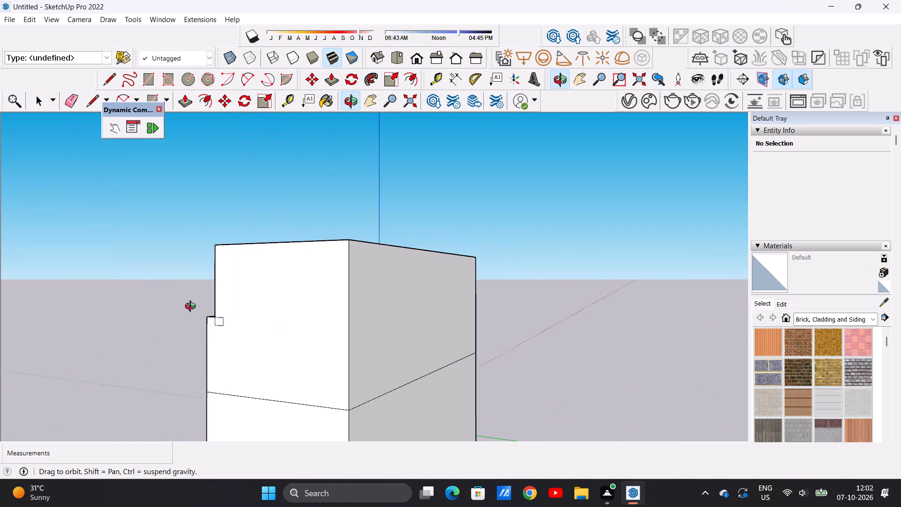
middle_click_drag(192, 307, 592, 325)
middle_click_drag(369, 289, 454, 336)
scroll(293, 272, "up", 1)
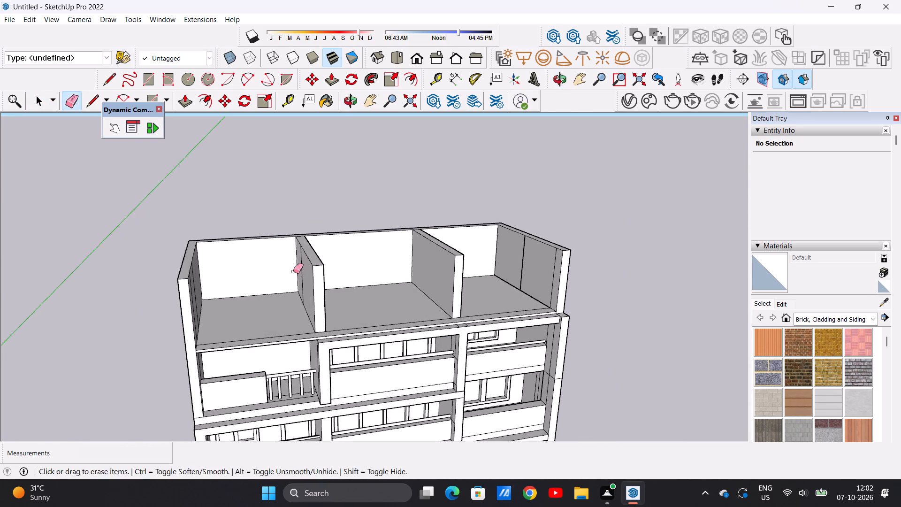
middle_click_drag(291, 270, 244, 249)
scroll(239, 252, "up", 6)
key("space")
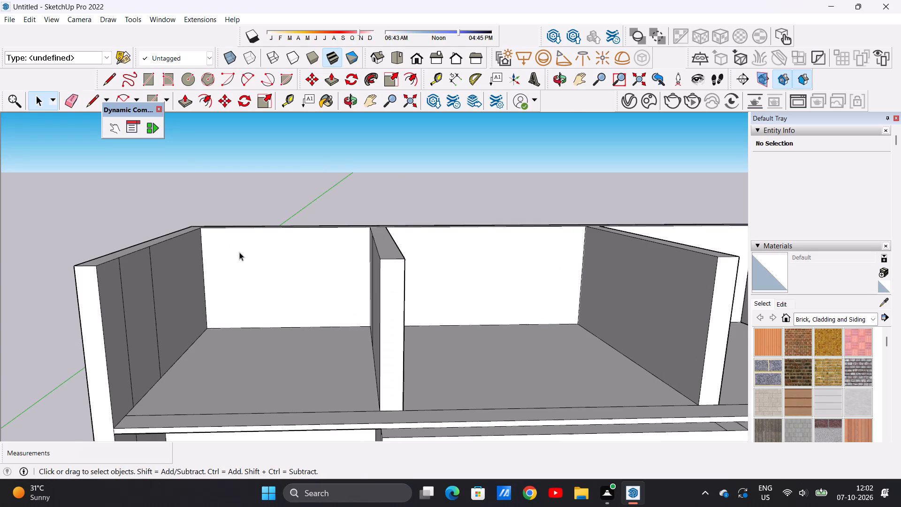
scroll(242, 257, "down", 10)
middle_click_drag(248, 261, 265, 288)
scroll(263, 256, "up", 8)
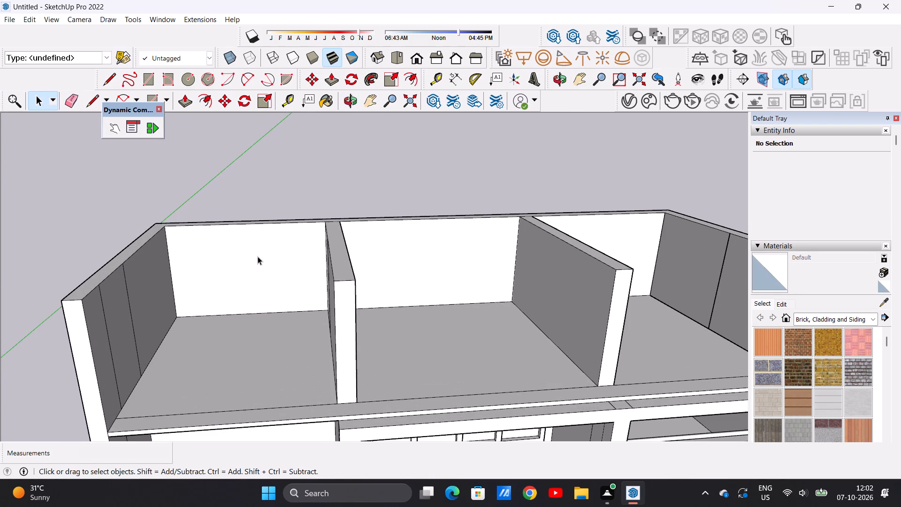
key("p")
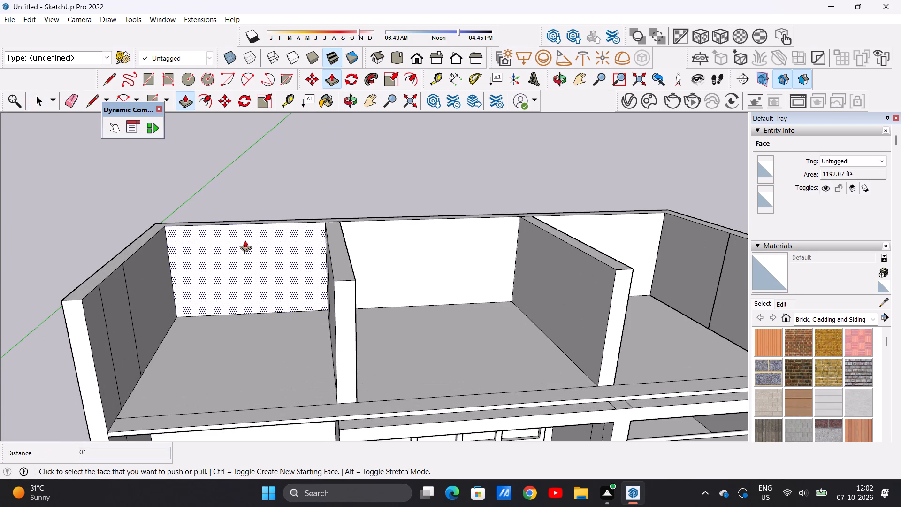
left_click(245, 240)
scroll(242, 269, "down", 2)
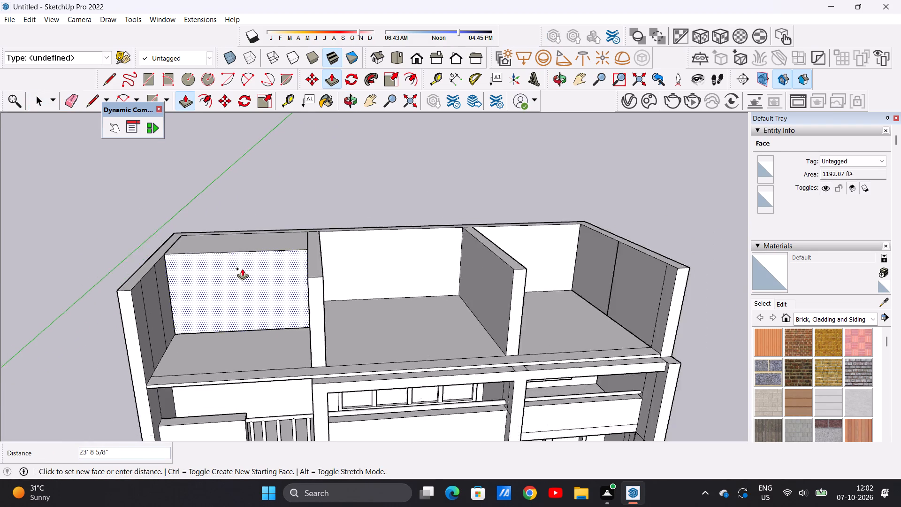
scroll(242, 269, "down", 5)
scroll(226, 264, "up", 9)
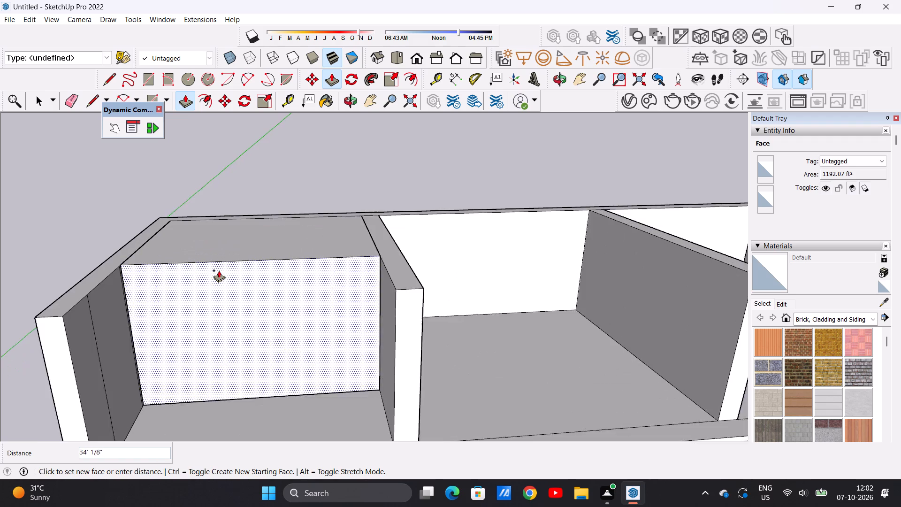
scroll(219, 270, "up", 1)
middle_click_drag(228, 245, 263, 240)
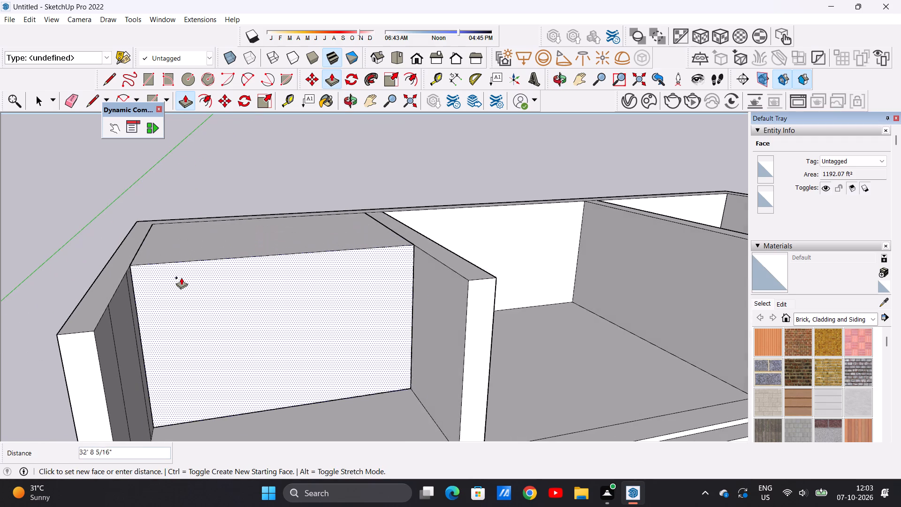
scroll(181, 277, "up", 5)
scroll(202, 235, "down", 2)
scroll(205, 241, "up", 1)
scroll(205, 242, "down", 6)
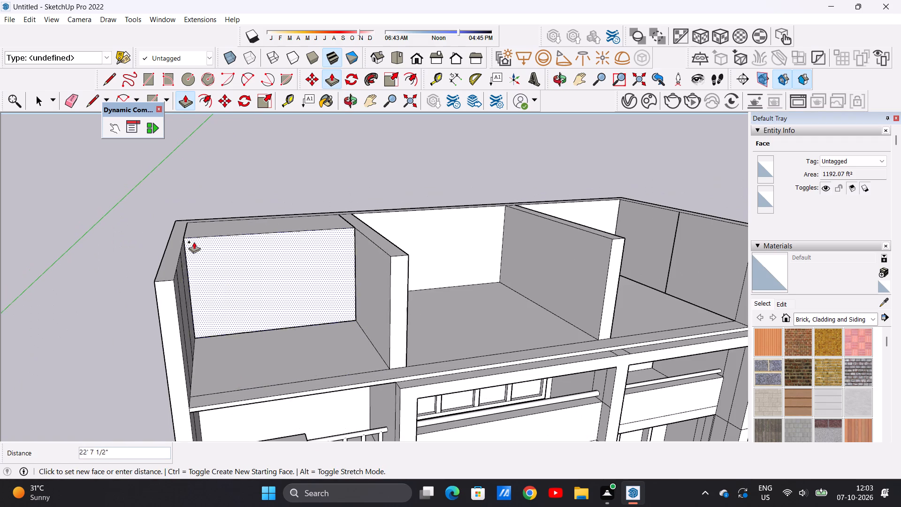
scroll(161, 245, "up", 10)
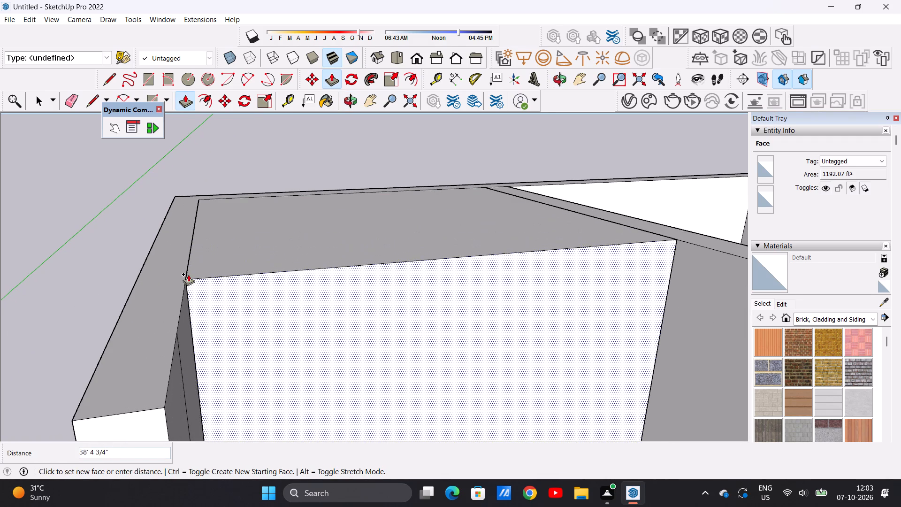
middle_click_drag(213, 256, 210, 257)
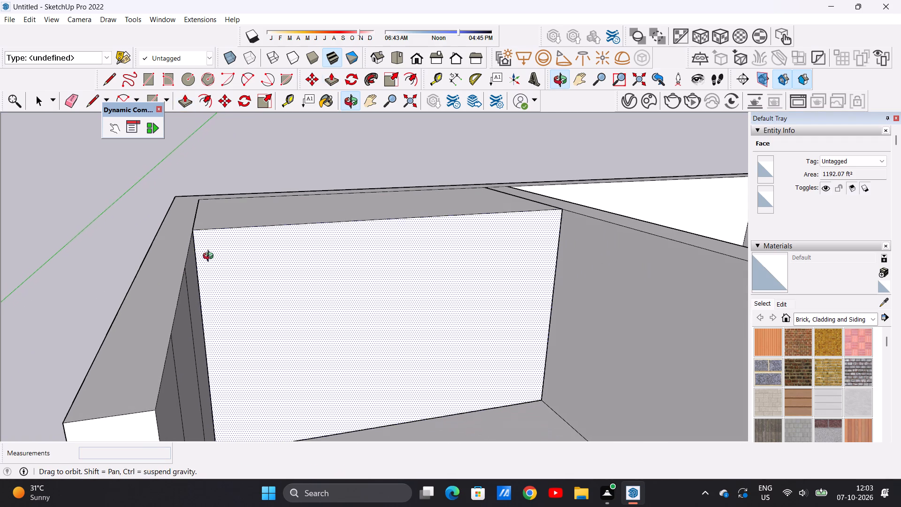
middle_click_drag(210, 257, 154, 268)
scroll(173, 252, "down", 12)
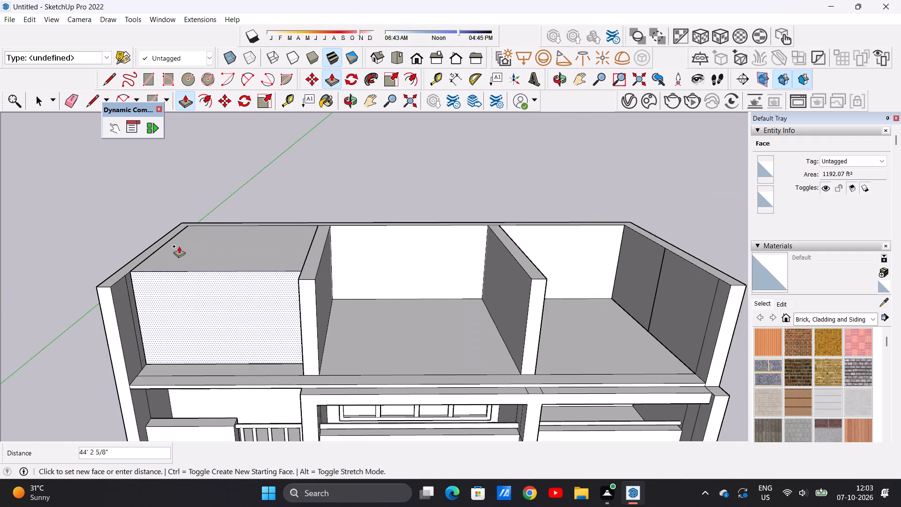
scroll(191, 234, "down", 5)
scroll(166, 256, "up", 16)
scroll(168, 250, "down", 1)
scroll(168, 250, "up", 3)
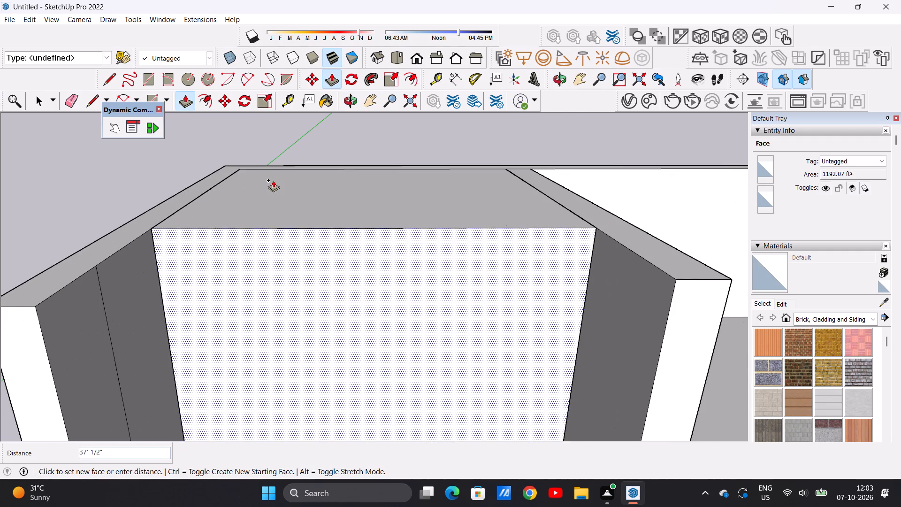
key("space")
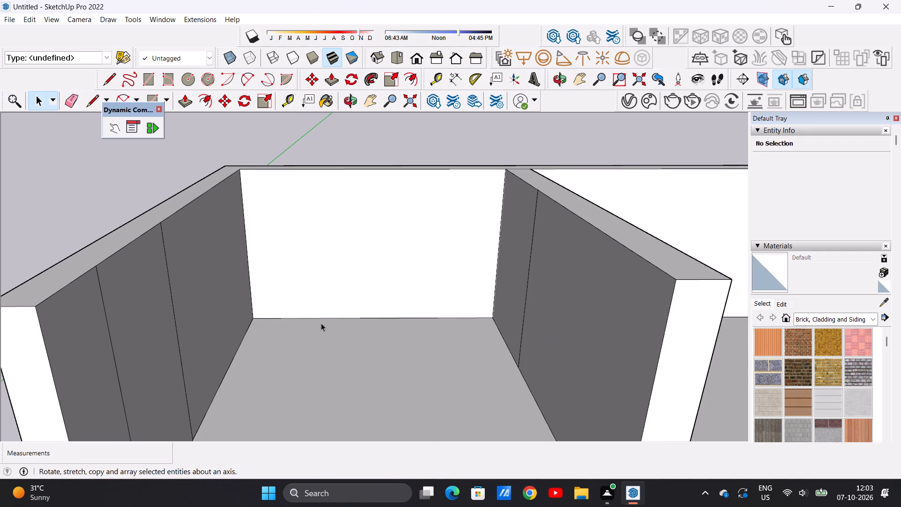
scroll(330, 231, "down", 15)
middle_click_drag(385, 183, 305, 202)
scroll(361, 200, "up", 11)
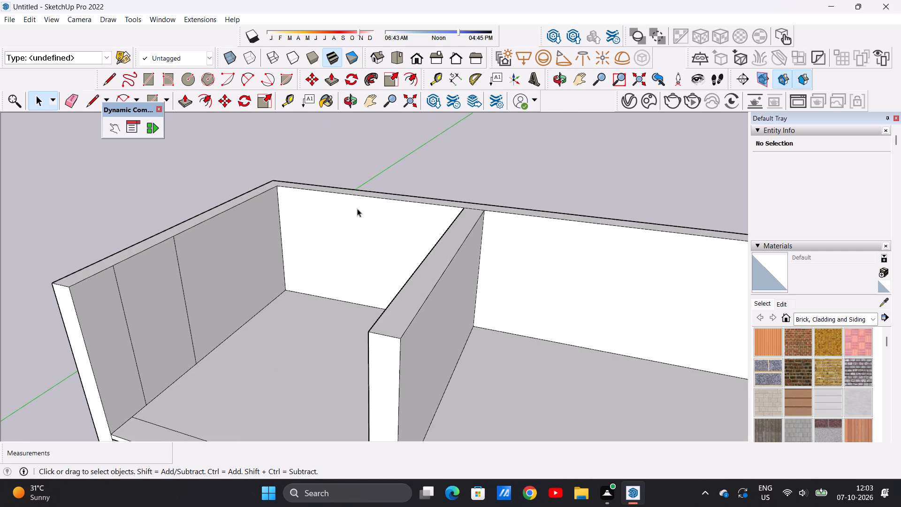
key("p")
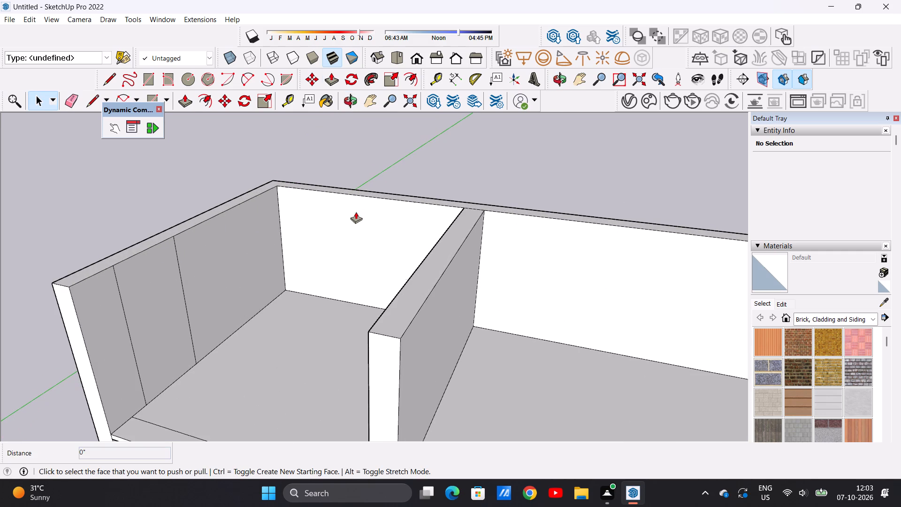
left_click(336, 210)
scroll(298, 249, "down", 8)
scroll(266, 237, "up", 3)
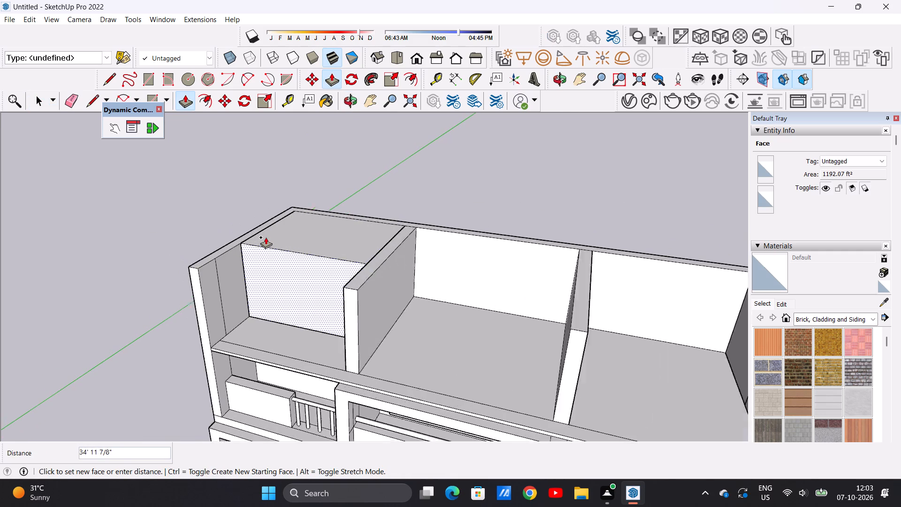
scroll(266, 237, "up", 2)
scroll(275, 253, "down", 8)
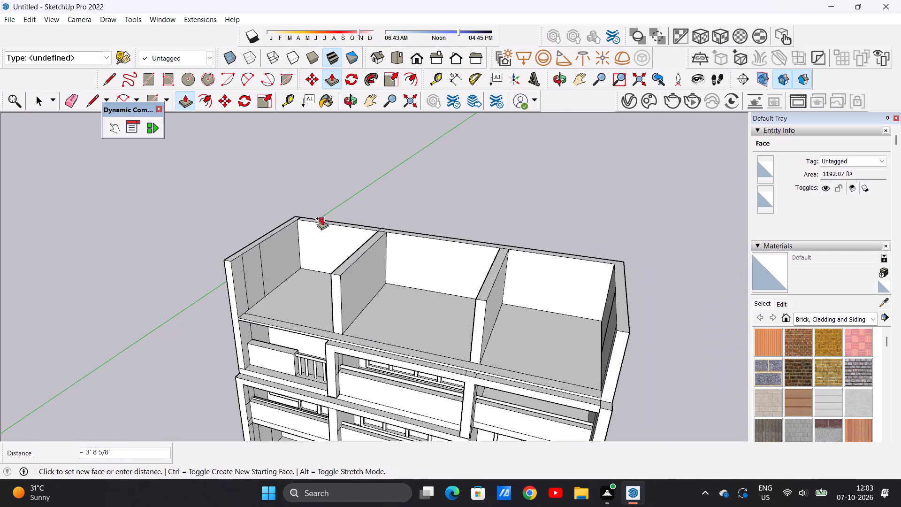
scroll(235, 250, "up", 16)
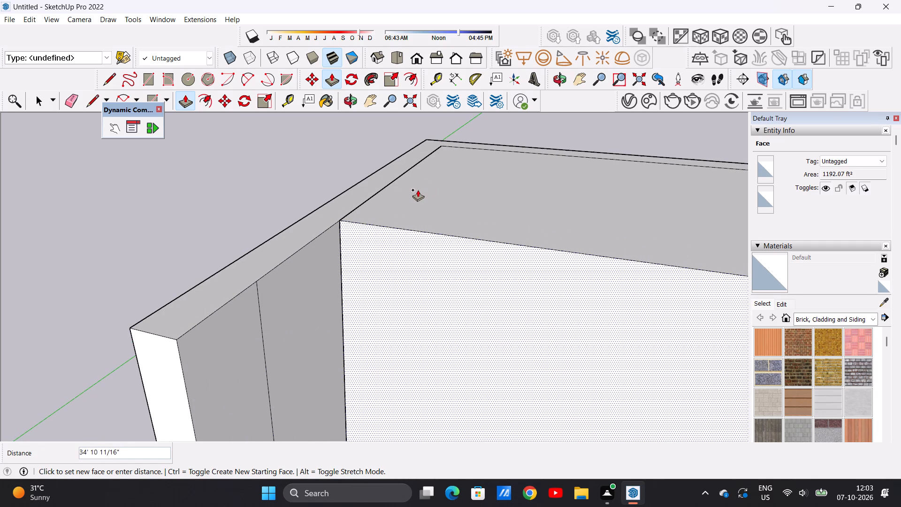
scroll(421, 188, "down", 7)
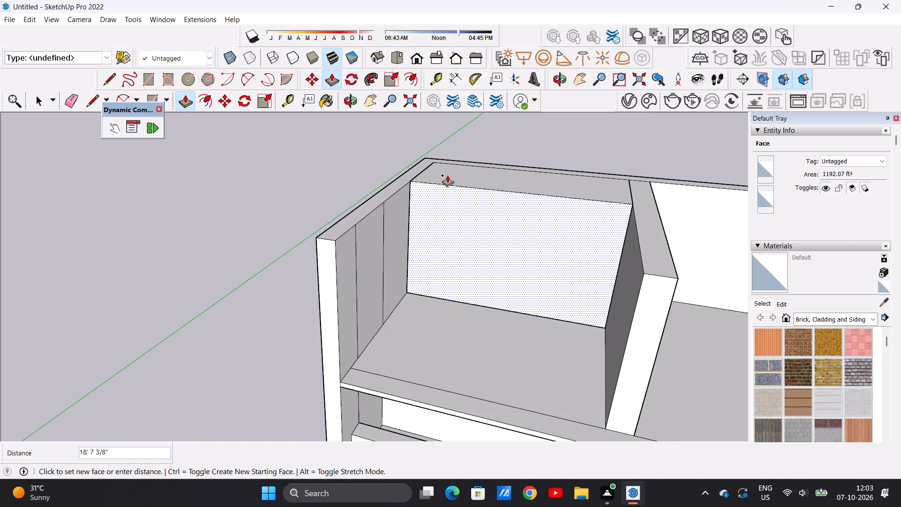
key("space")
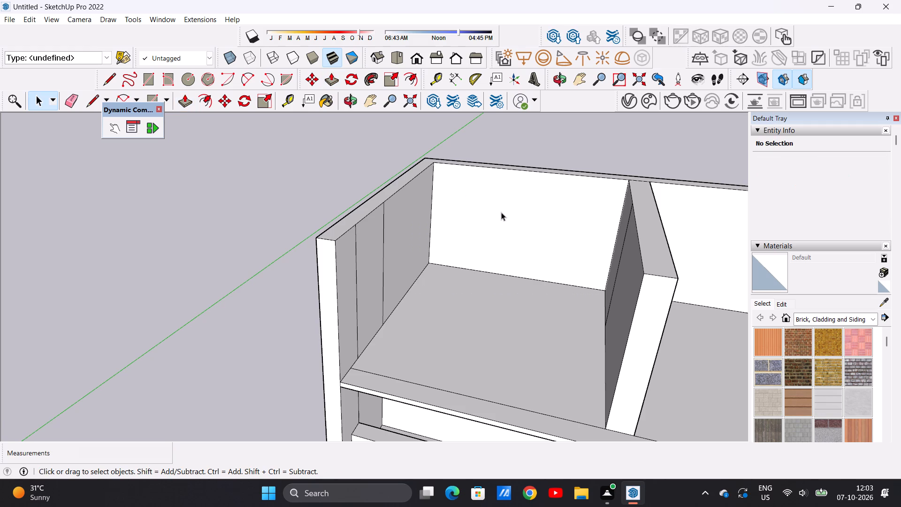
Pull the first top-floor bay's back wall face forward 34' 7 1/8" to the vertical line on the outer side wall.
key("p")
left_click(449, 182)
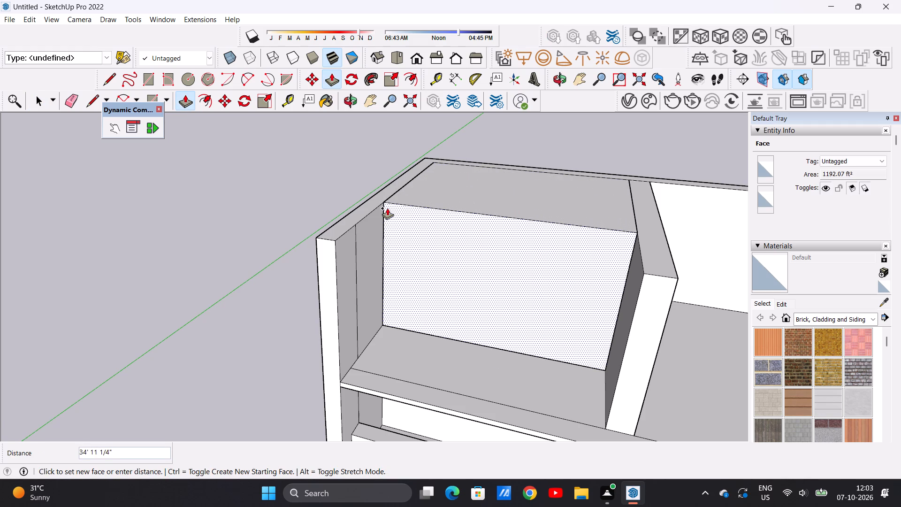
left_click(385, 206)
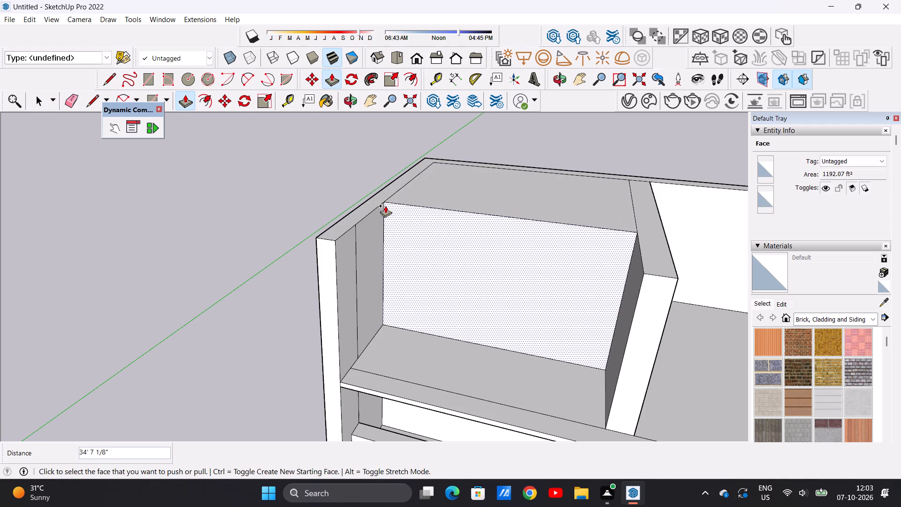
Pull the middle bay's back wall face forward 34' 7 1/8", flush with the first bay's back wall.
scroll(382, 244, "down", 12)
scroll(477, 249, "up", 13)
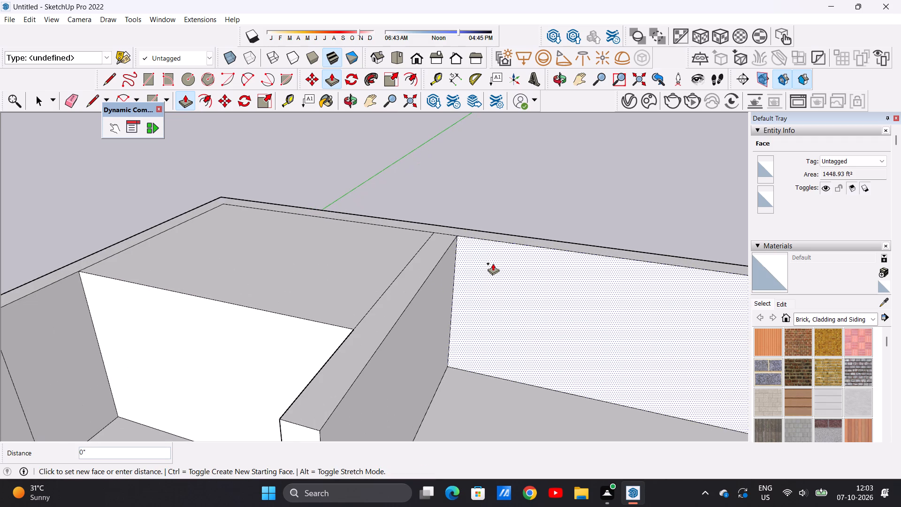
left_click(493, 263)
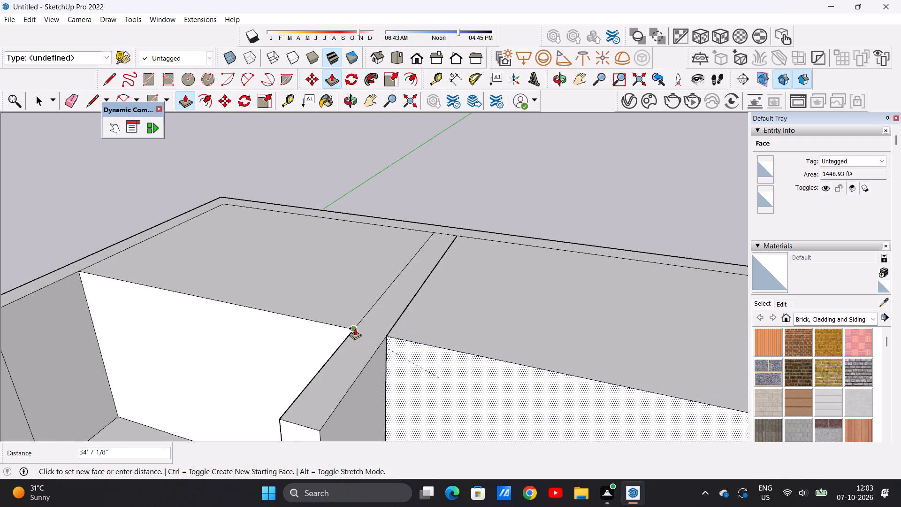
left_click(355, 328)
Pull the third top-floor bay's back wall face forward 26' 3/4".
scroll(406, 299, "down", 20)
scroll(406, 299, "down", 3)
scroll(459, 300, "up", 15)
left_click(471, 316)
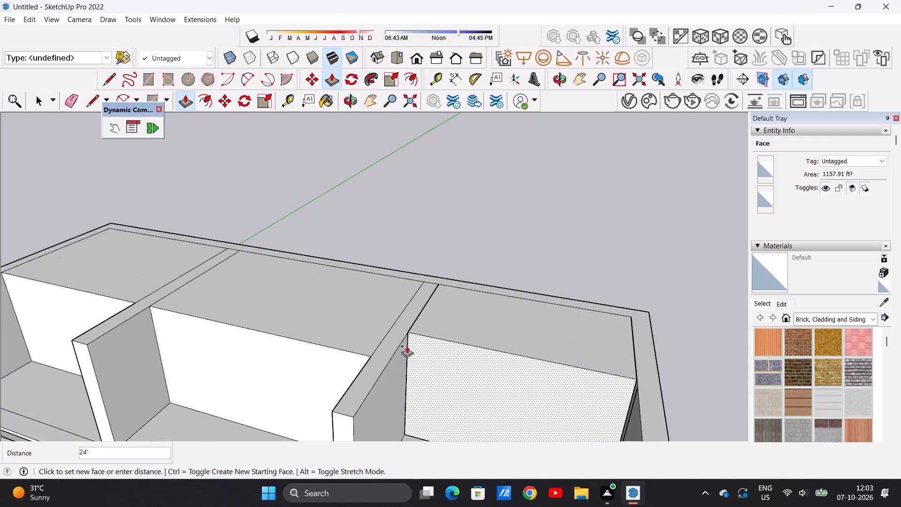
left_click(416, 361)
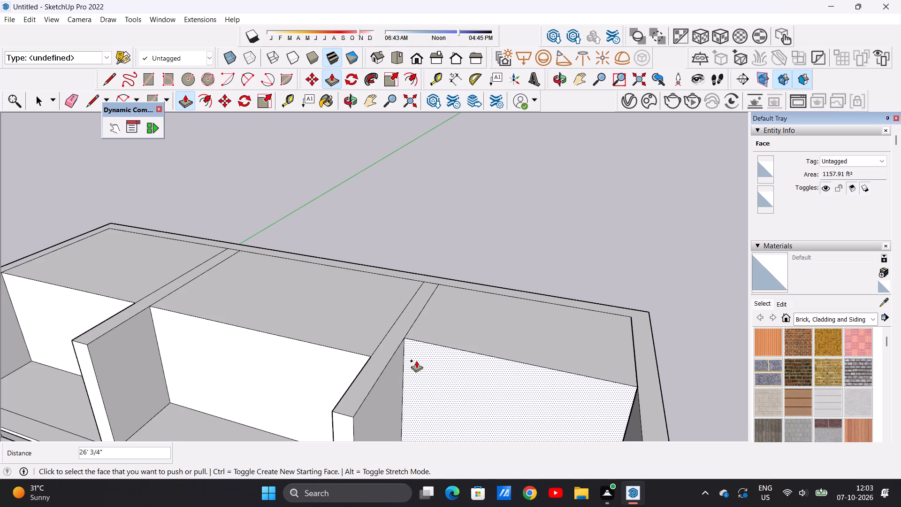
key("space")
Examine the top floor's three bays and the front ends of the partition walls from the front and from above.
scroll(443, 334, "down", 14)
middle_click_drag(430, 338, 433, 335)
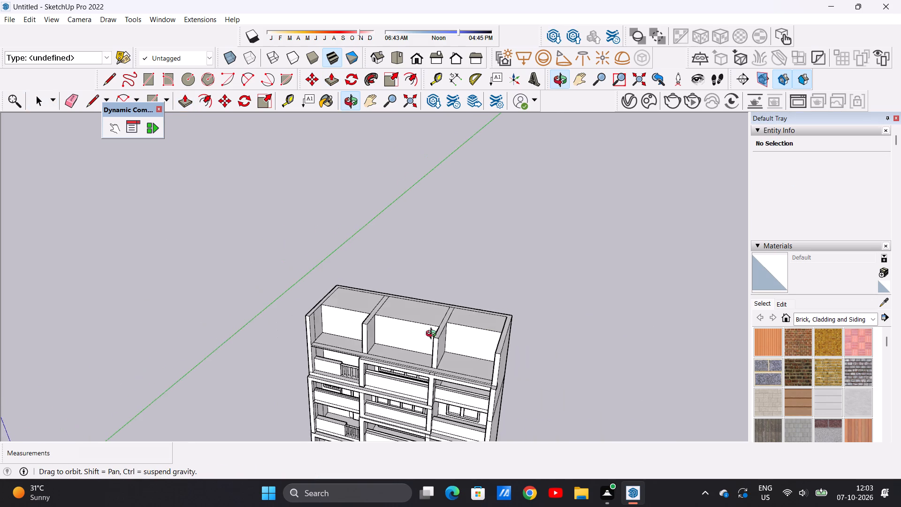
middle_click_drag(433, 335, 493, 251)
scroll(428, 309, "down", 5)
middle_click_drag(405, 341, 407, 314)
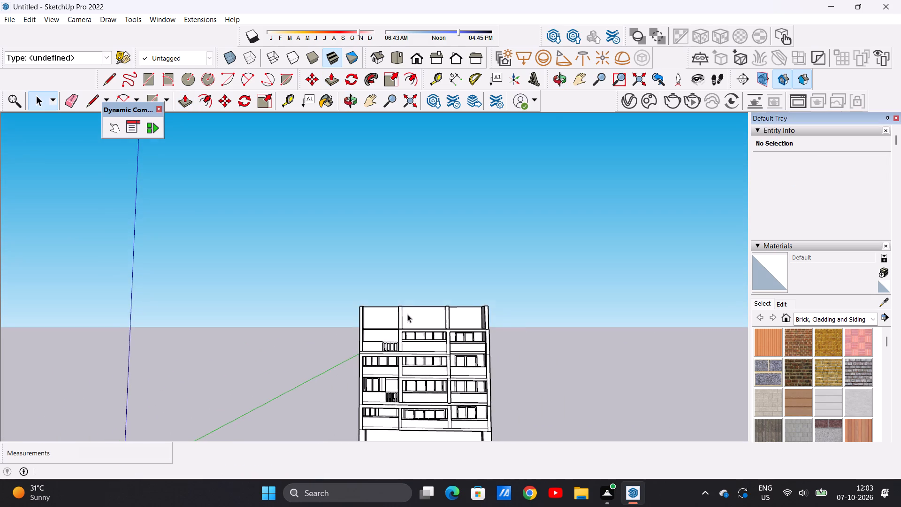
scroll(396, 316, "up", 16)
middle_click_drag(393, 311, 396, 418)
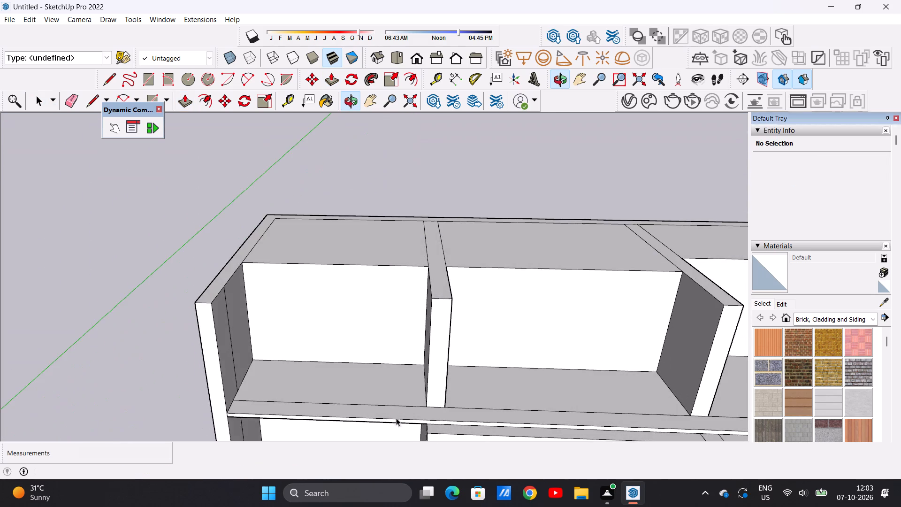
scroll(408, 385, "down", 8)
middle_click_drag(424, 407, 443, 424)
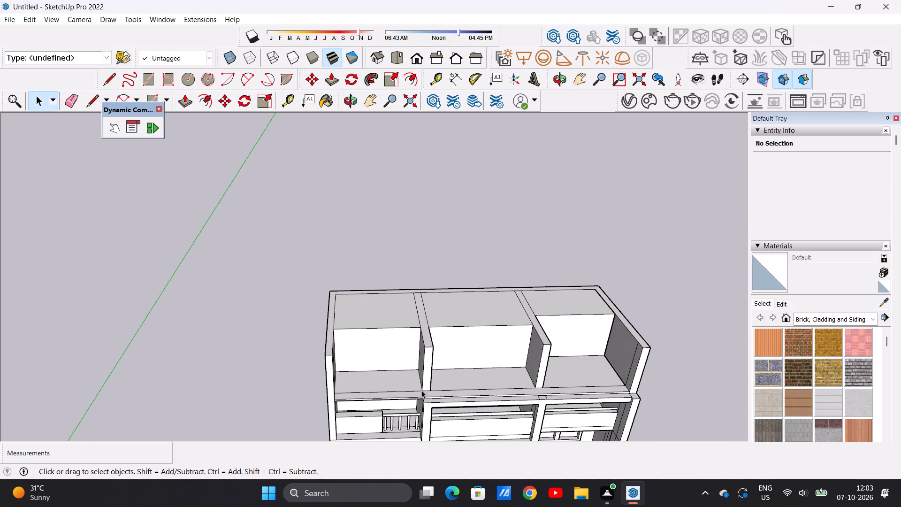
scroll(430, 382, "up", 10)
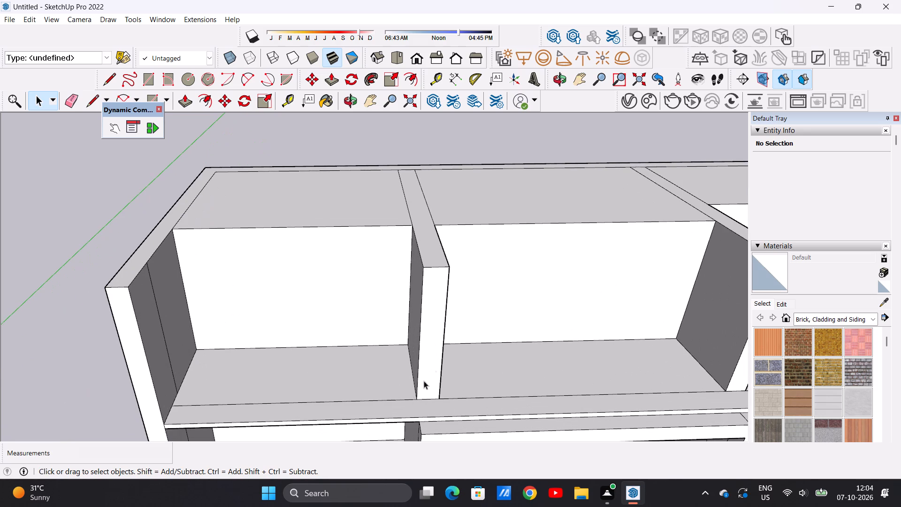
scroll(427, 339, "down", 1)
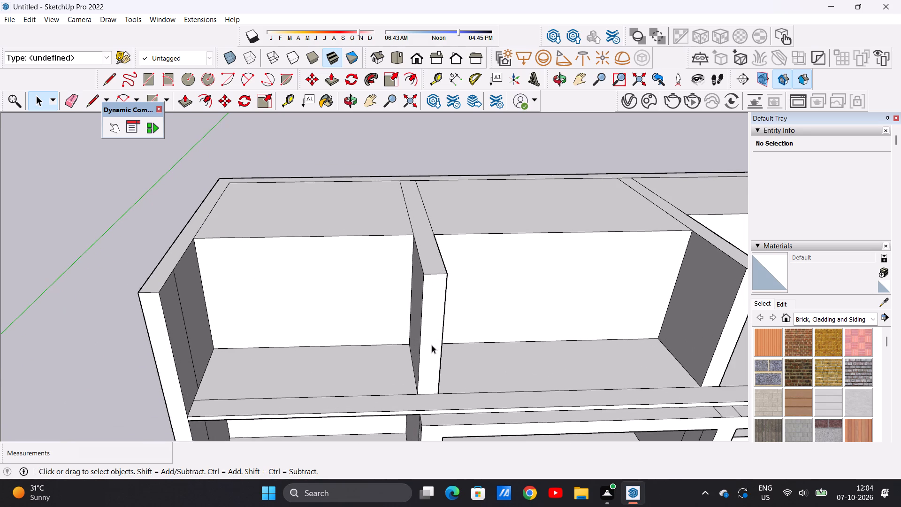
scroll(432, 345, "down", 7)
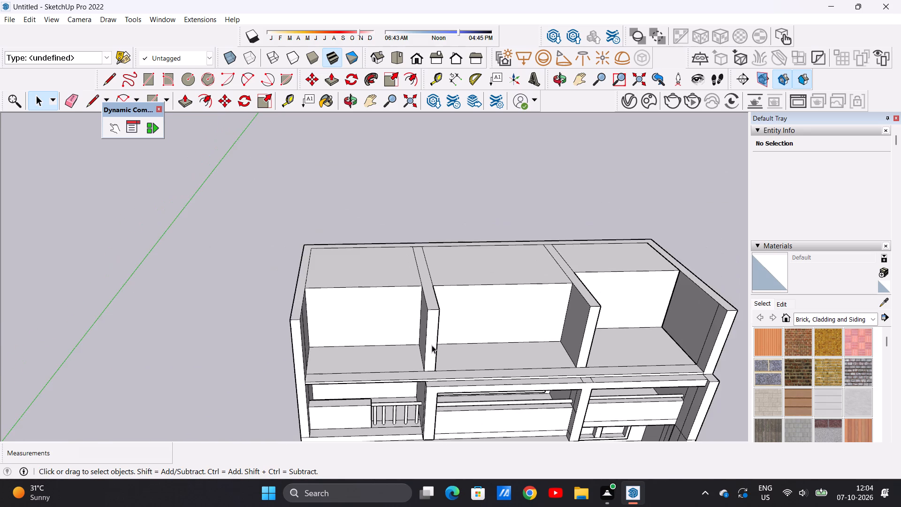
middle_click_drag(473, 352, 457, 269)
scroll(428, 321, "up", 2)
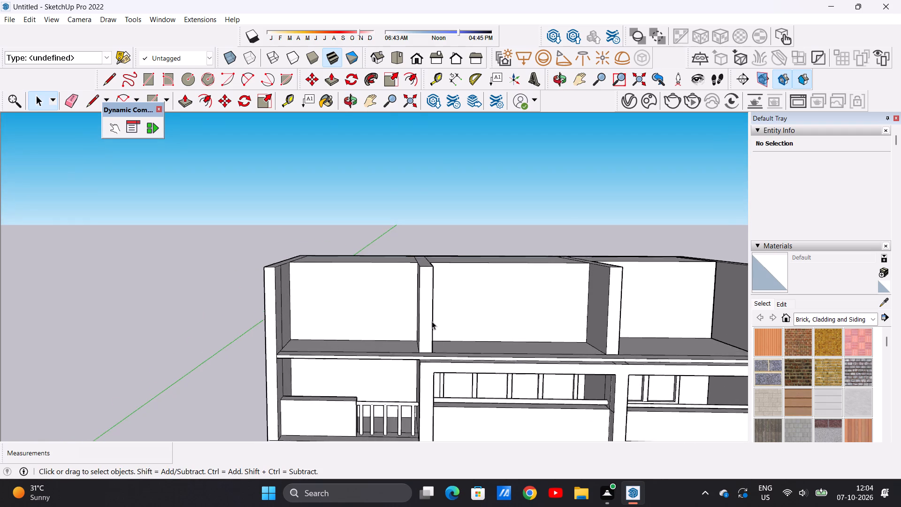
scroll(432, 321, "up", 3)
middle_click_drag(432, 307, 430, 355)
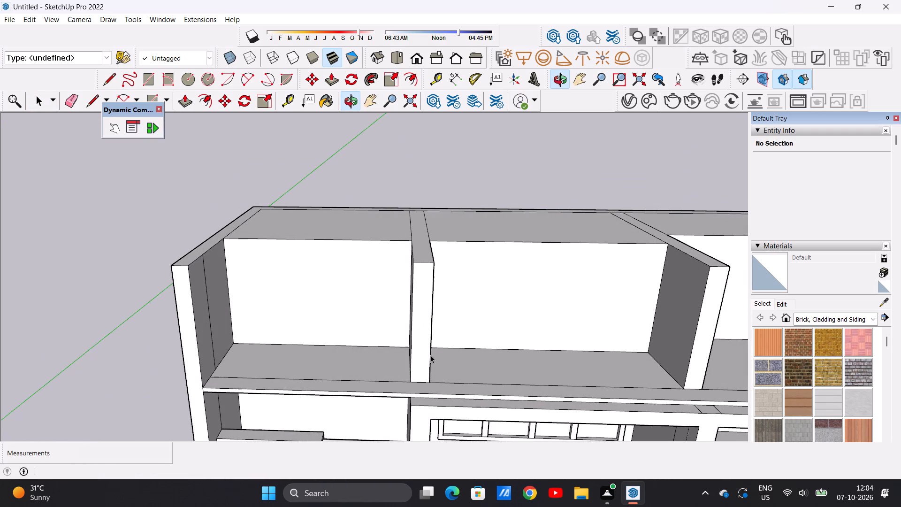
scroll(390, 348, "down", 9)
middle_click_drag(415, 345, 435, 407)
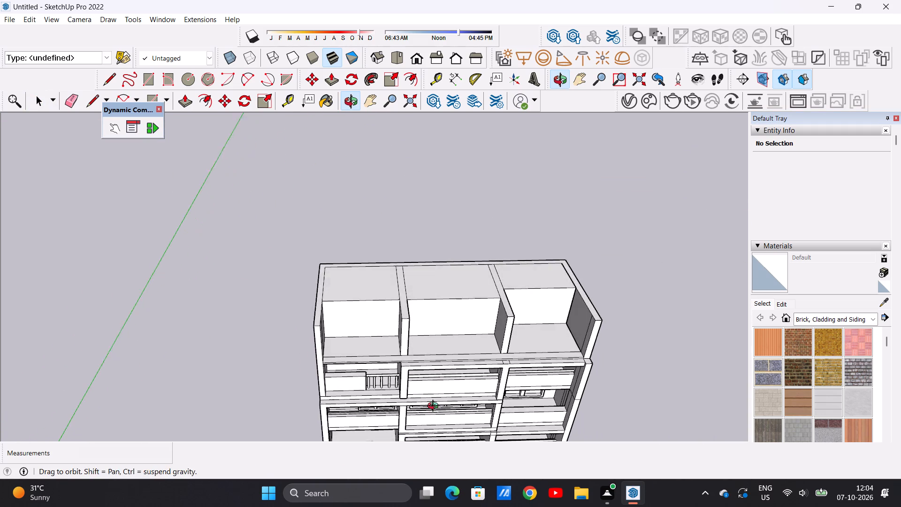
middle_click_drag(435, 407, 438, 406)
scroll(408, 332, "up", 9)
Pull the front end of the partition between the first and middle bays forward about 4' 6 11/16" to the slab edge.
key("p")
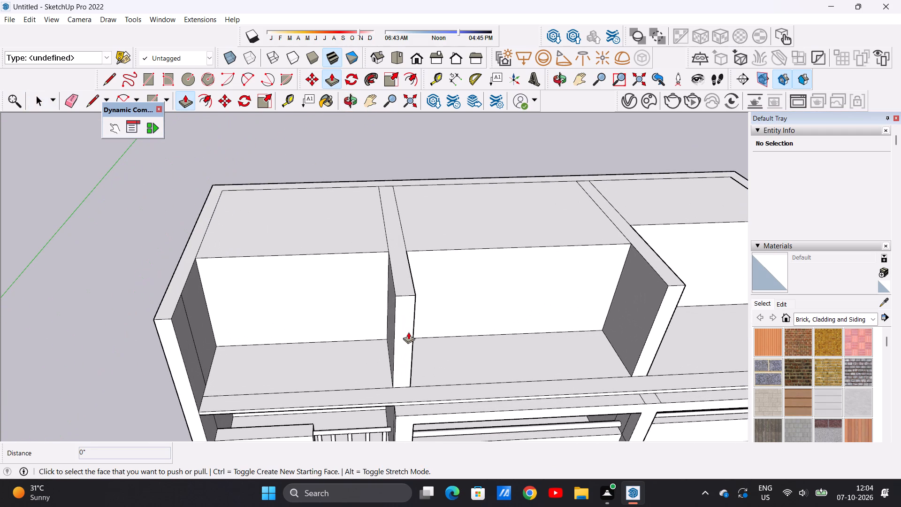
left_click(405, 338)
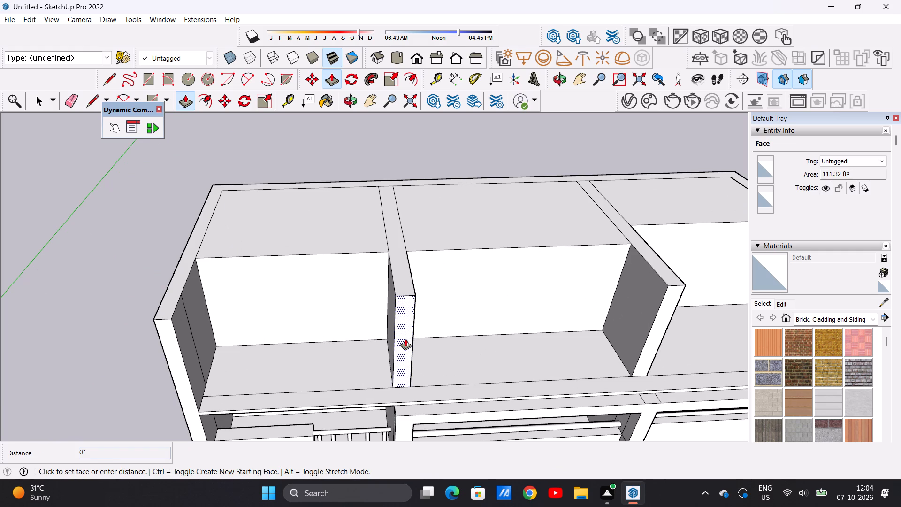
left_click(406, 354)
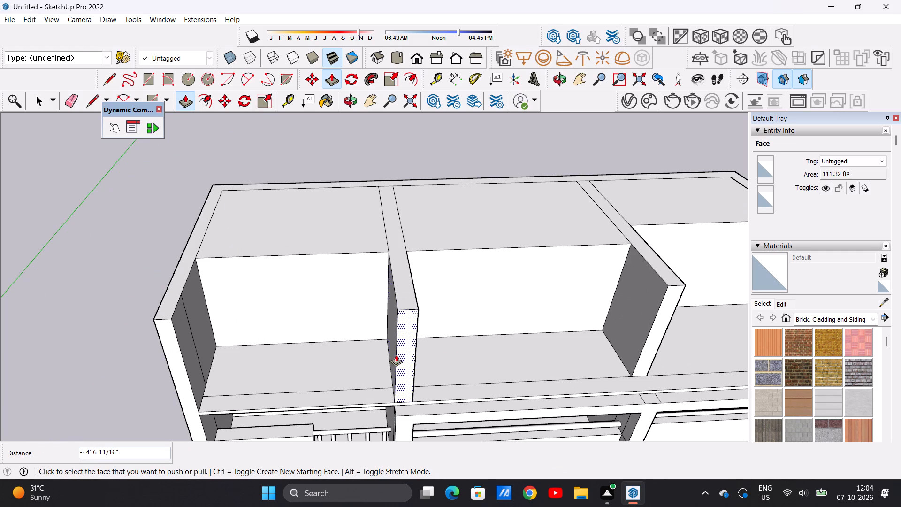
scroll(396, 407, "up", 13)
scroll(392, 395, "down", 4)
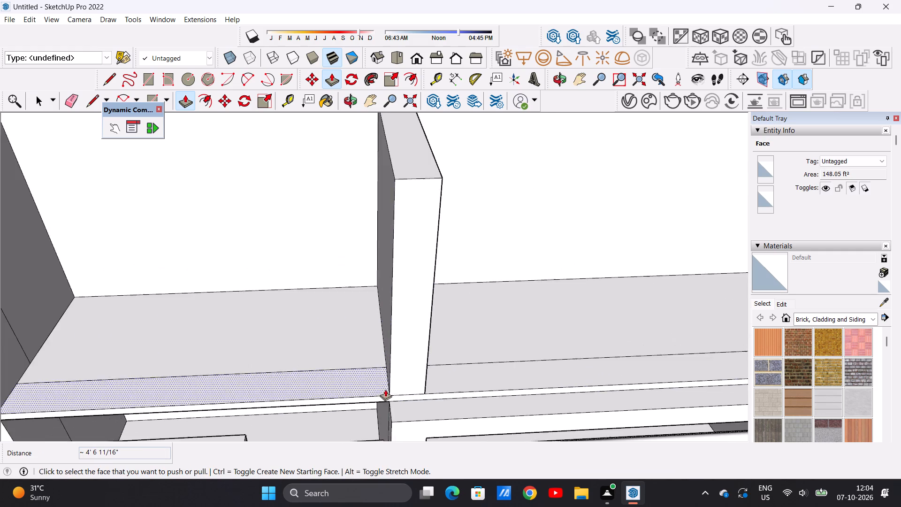
Pull the front end of the partition between the middle and third bays forward about 4' 6 11/16" to the slab edge.
scroll(385, 389, "down", 17)
middle_click_drag(430, 363, 523, 339)
scroll(545, 298, "up", 4)
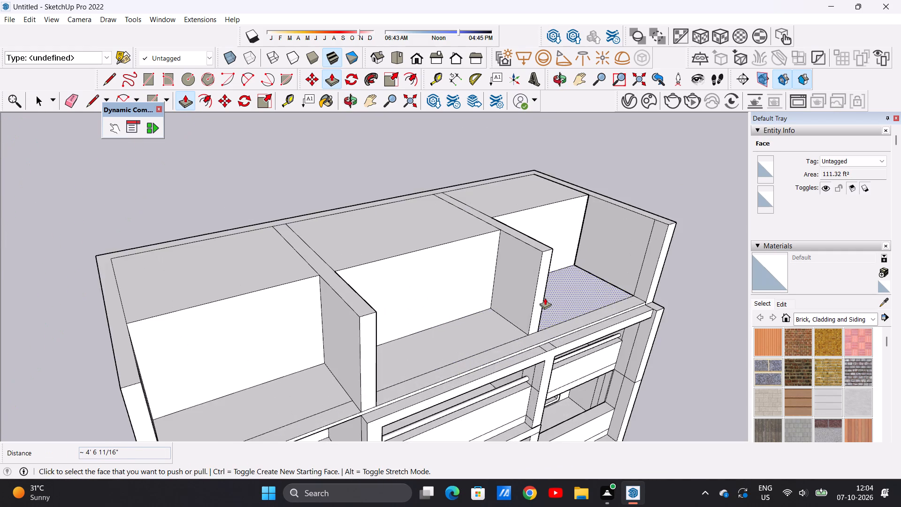
scroll(545, 298, "up", 7)
left_click(532, 309)
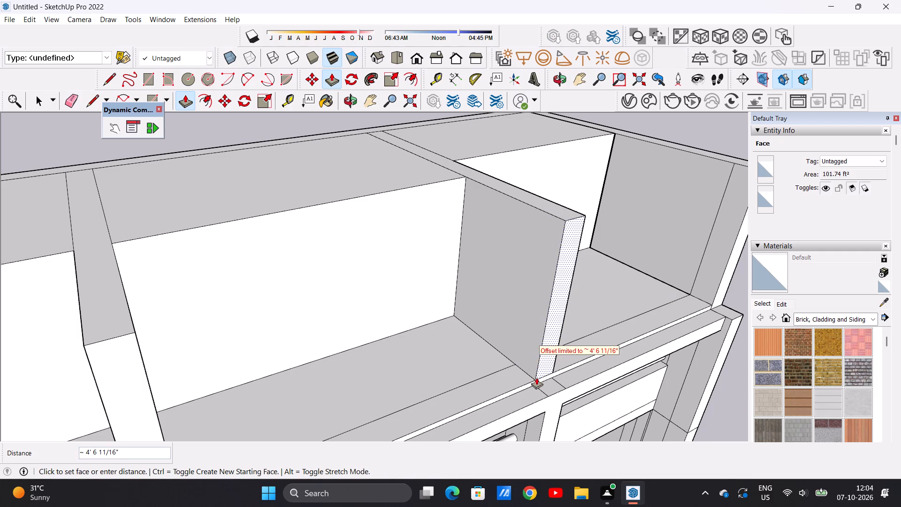
left_click(536, 378)
scroll(520, 370, "down", 8)
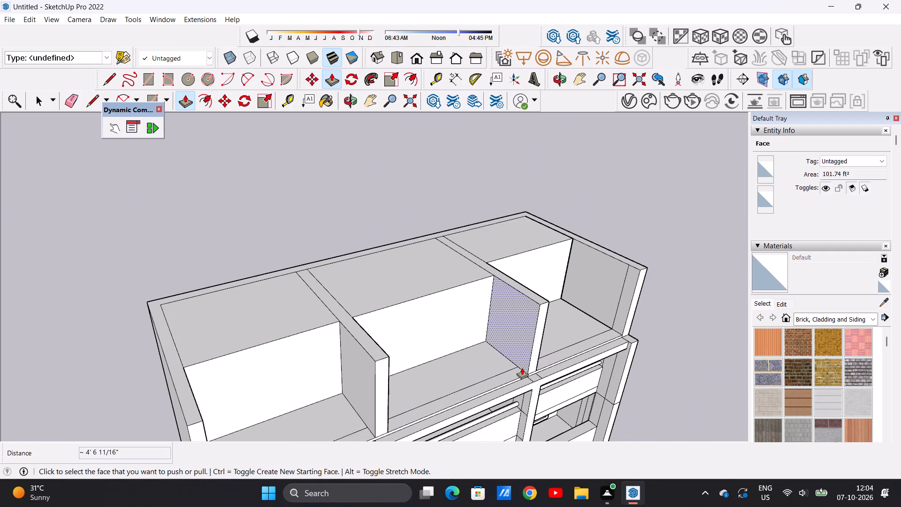
key("space")
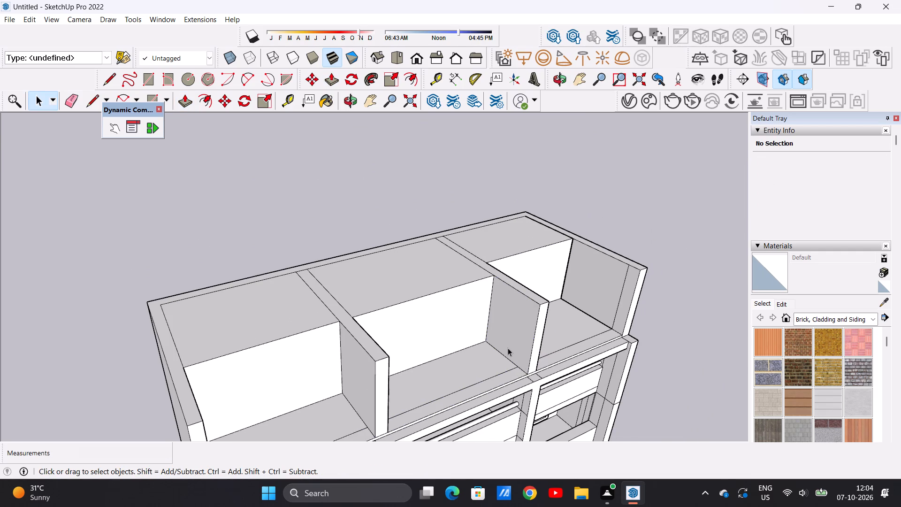
Examine the whole front elevation and compare the lower floors' windows with the blank walls of the top-floor bays.
scroll(508, 348, "down", 7)
middle_click_drag(563, 330, 483, 299)
scroll(483, 299, "down", 6)
middle_click_drag(499, 361, 445, 297)
scroll(445, 297, "down", 9)
scroll(464, 386, "up", 11)
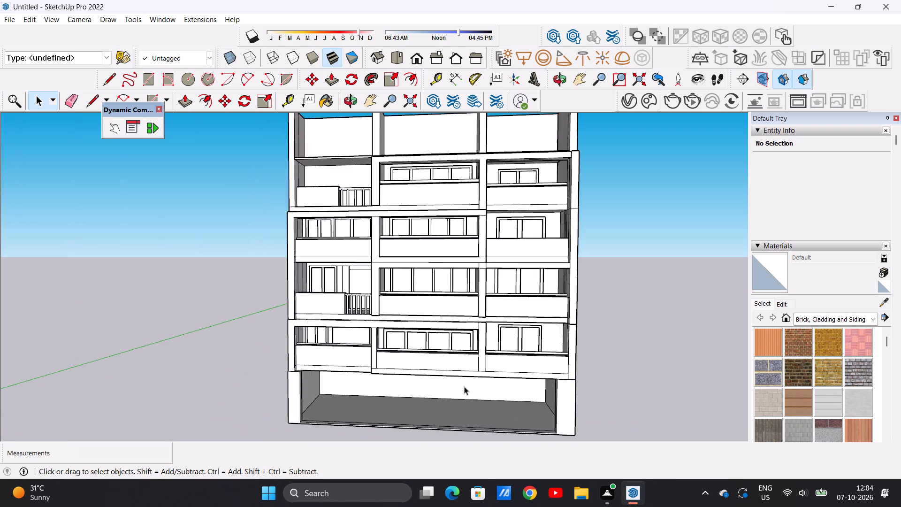
scroll(464, 386, "down", 9)
scroll(417, 286, "up", 13)
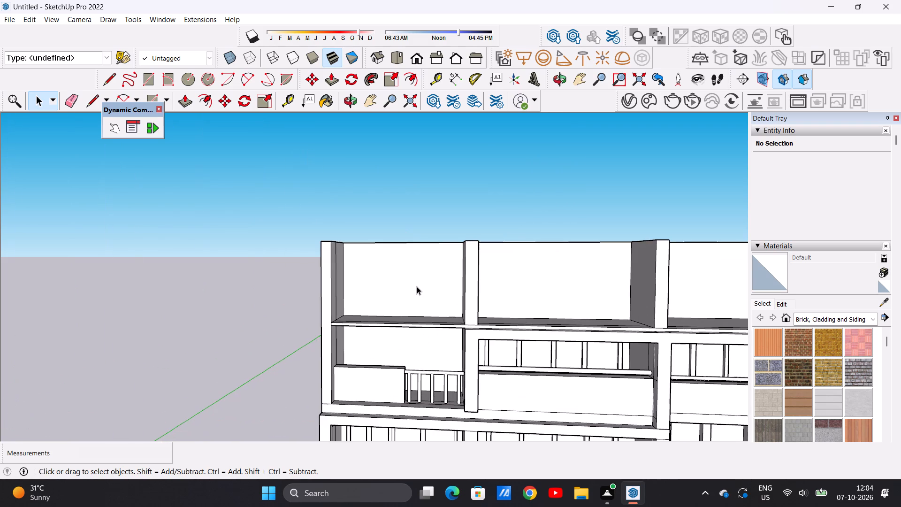
scroll(431, 273, "up", 1)
scroll(431, 273, "down", 1)
scroll(431, 273, "up", 4)
middle_click_drag(423, 271, 436, 275)
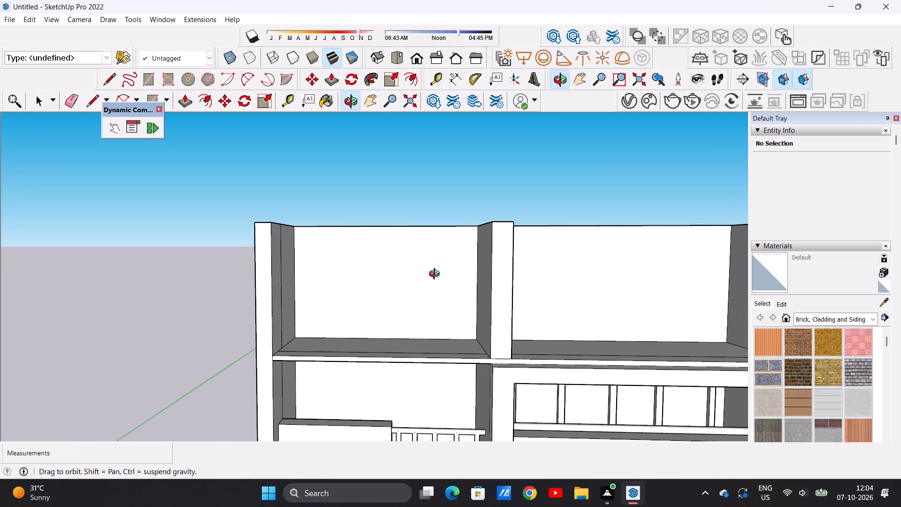
middle_click_drag(436, 275, 434, 272)
middle_click(425, 269)
middle_click(421, 267)
scroll(413, 267, "down", 7)
scroll(421, 264, "up", 8)
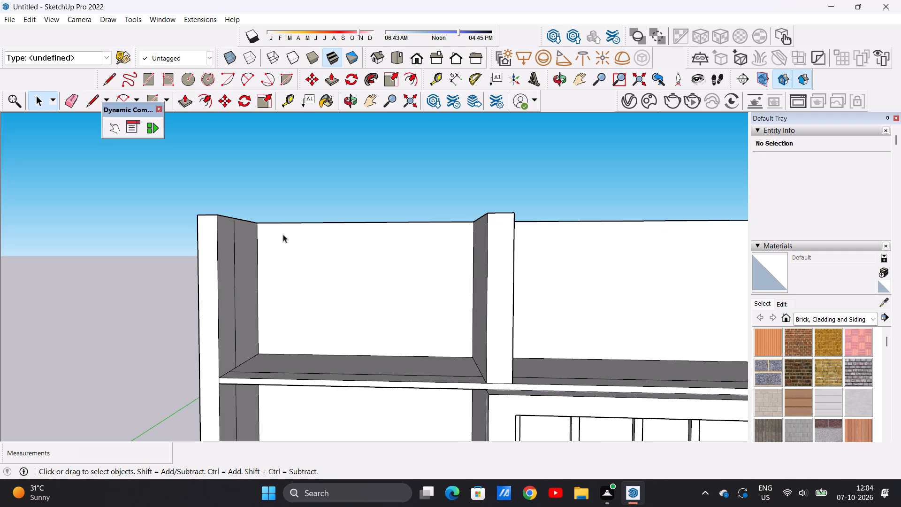
Draw a window outline about 16' 4 5/8" square near the upper outer corner of the first bay's back wall.
scroll(275, 258, "up", 4)
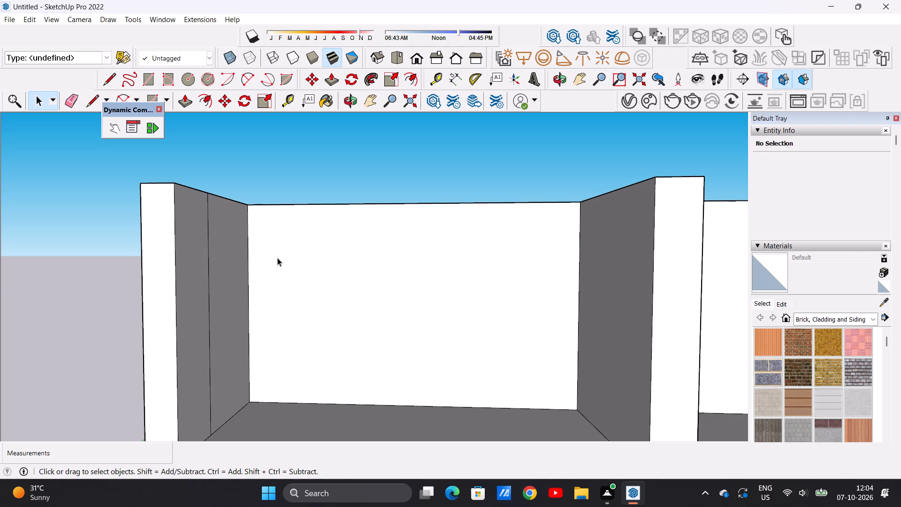
key("r")
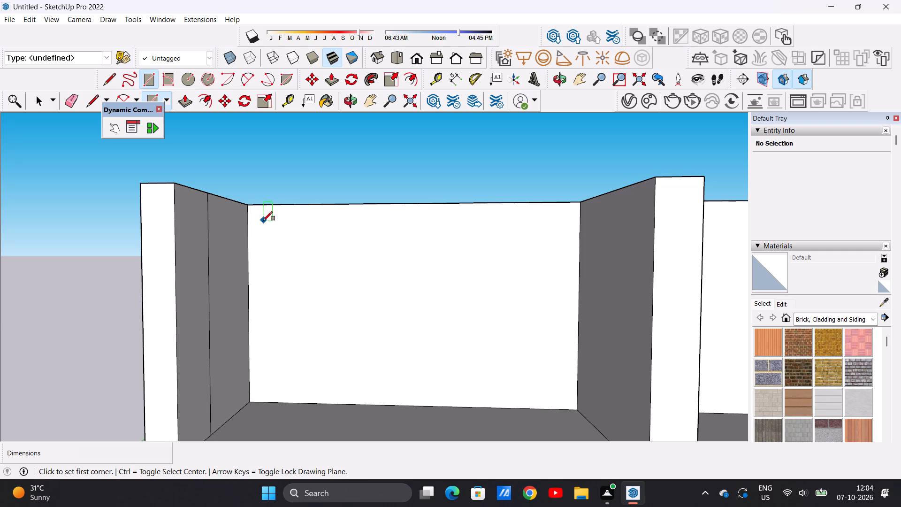
left_click(264, 220)
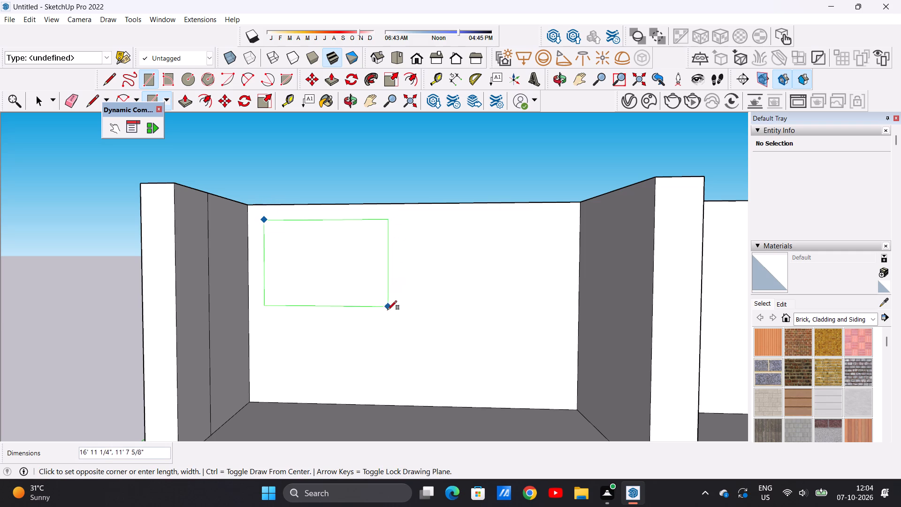
left_click(384, 342)
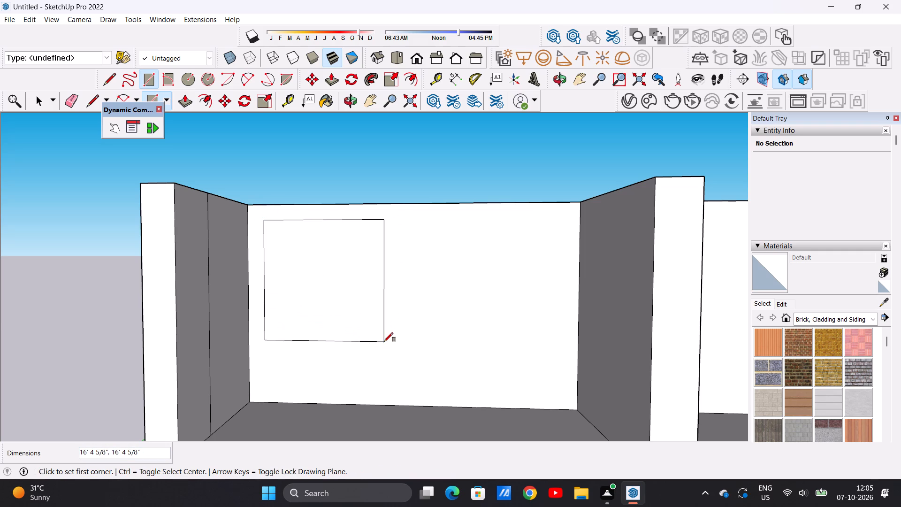
Offset the square window outline inward about 1' 2 3/8" to form a frame border.
key("space")
type("OF")
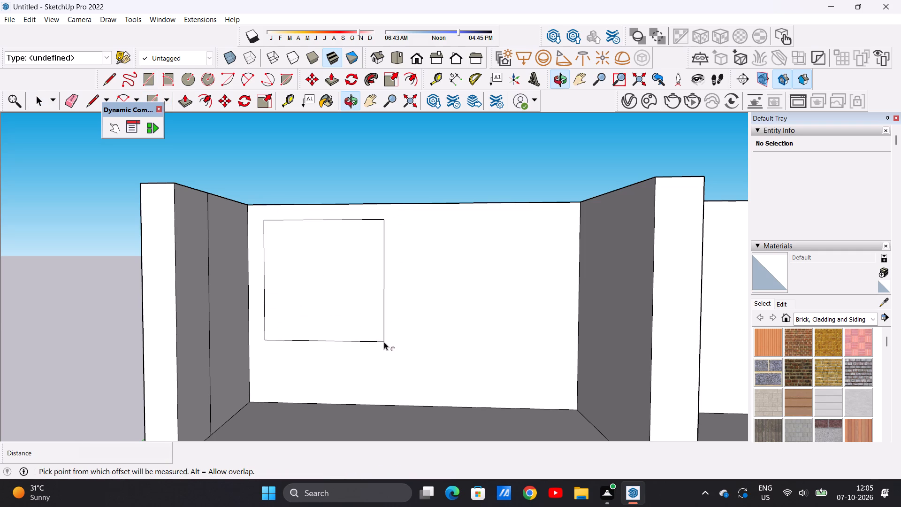
left_click(340, 227)
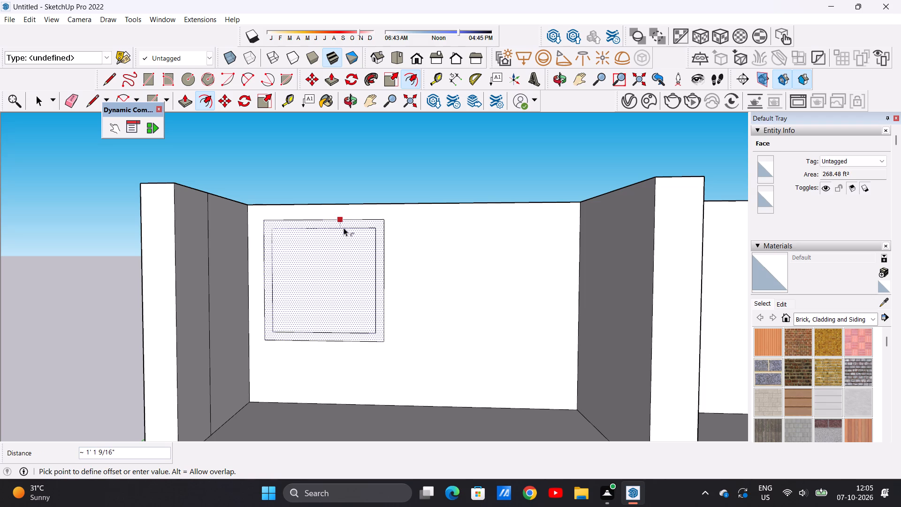
left_click(347, 229)
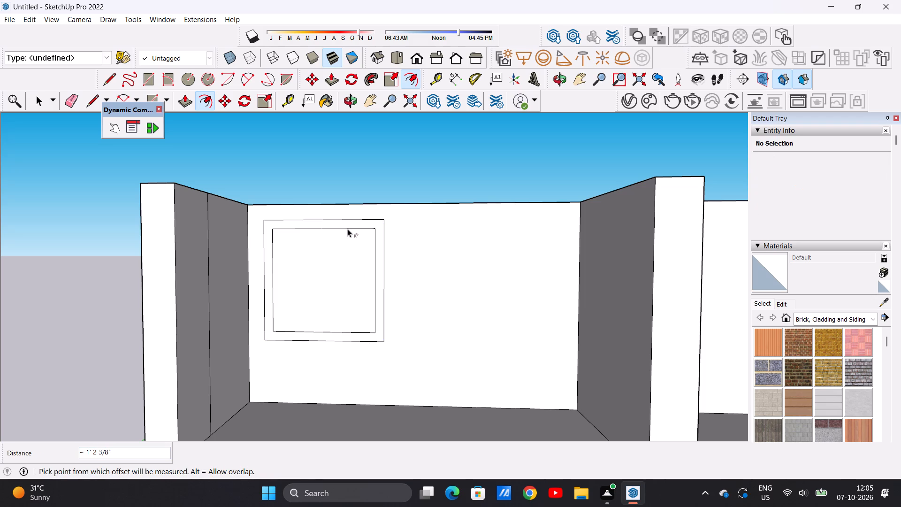
Draw two parallel vertical lines about 13' 11 15/16" long across the middle of the inner window pane to outline a mullion.
key("space")
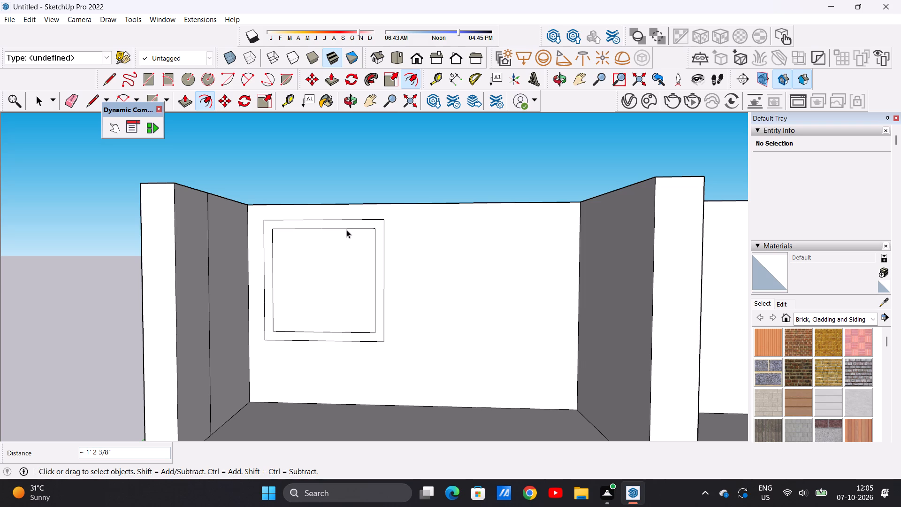
scroll(336, 255, "up", 2)
key("l")
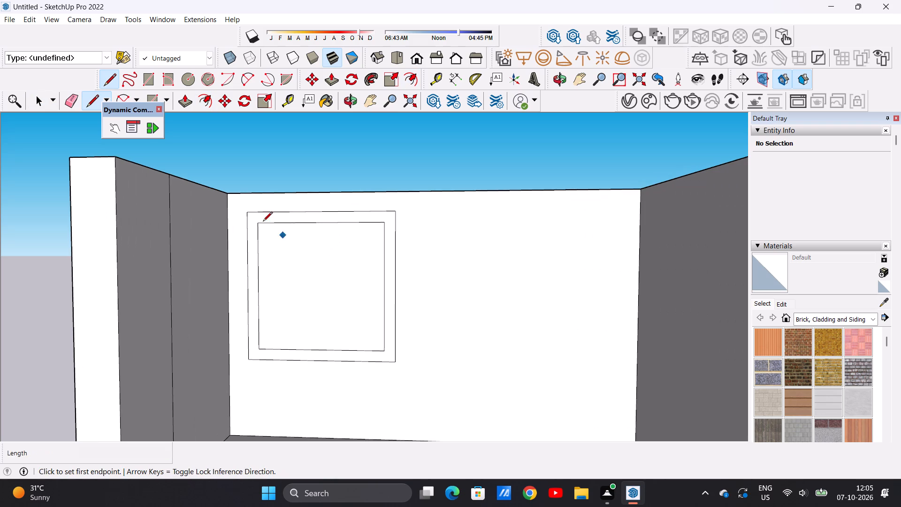
left_click(313, 223)
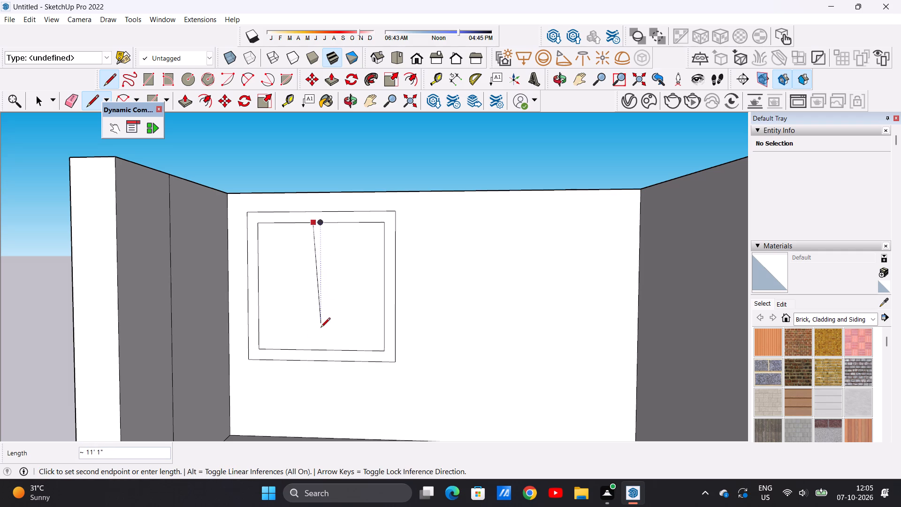
left_click(312, 348)
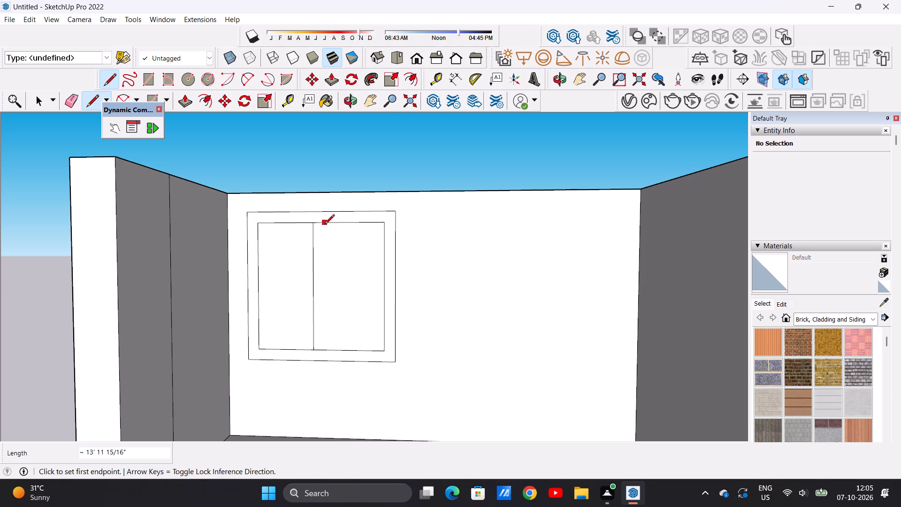
left_click(325, 225)
left_click(326, 346)
key("space")
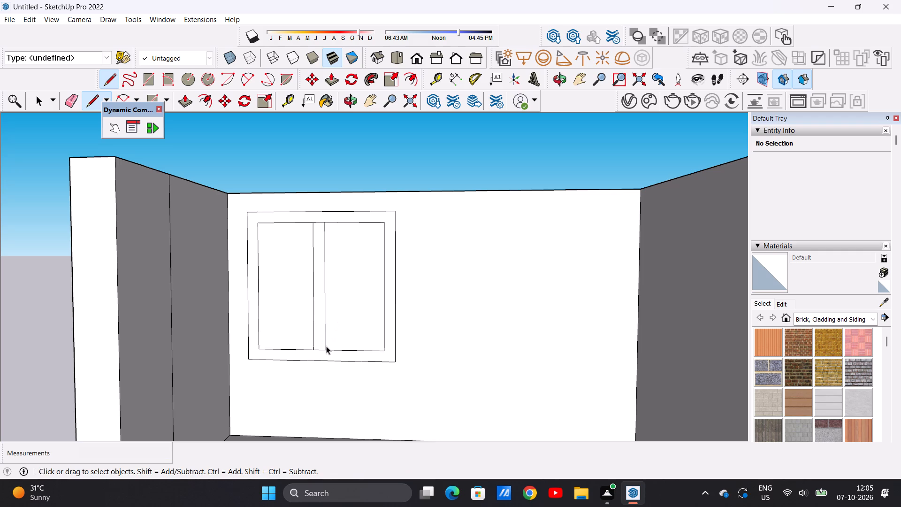
Extrude the window's outer frame border 1' out from the first bay's back wall.
scroll(319, 245, "down", 2)
scroll(396, 215, "up", 3)
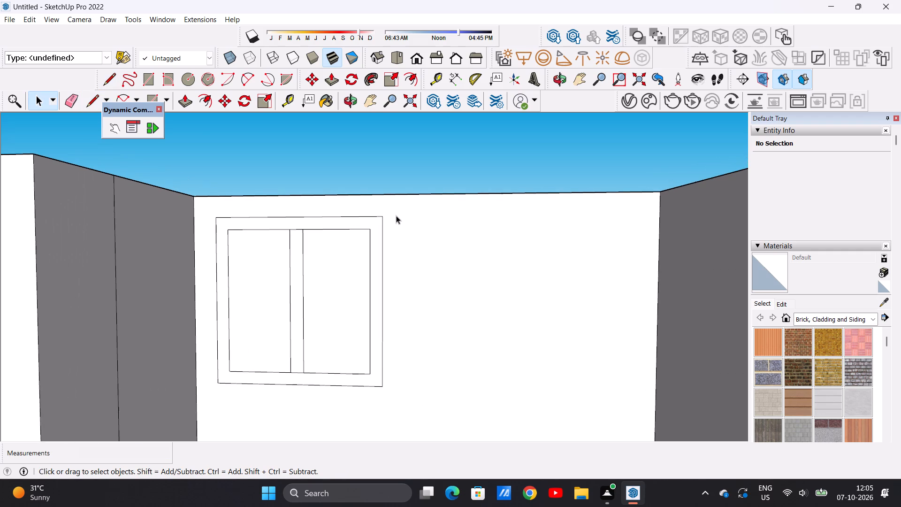
key("p")
middle_click_drag(395, 270, 370, 285)
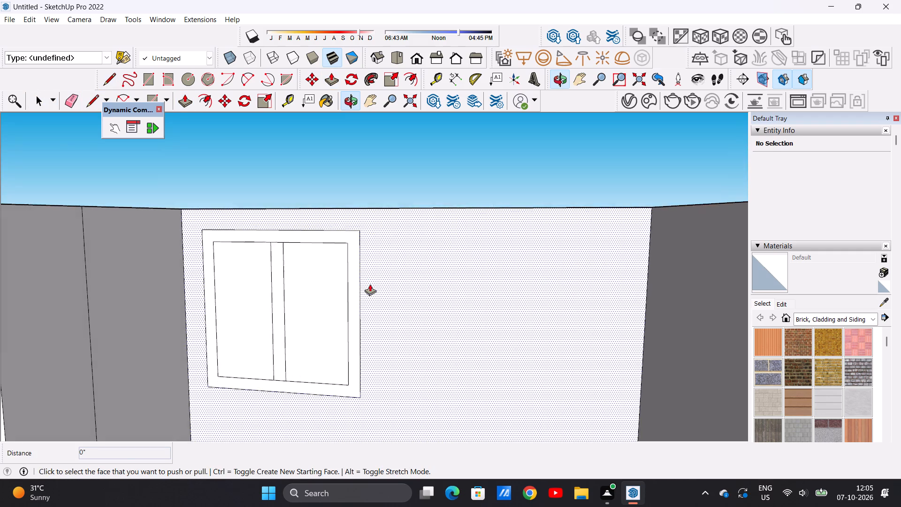
scroll(348, 244, "up", 6)
left_click(356, 236)
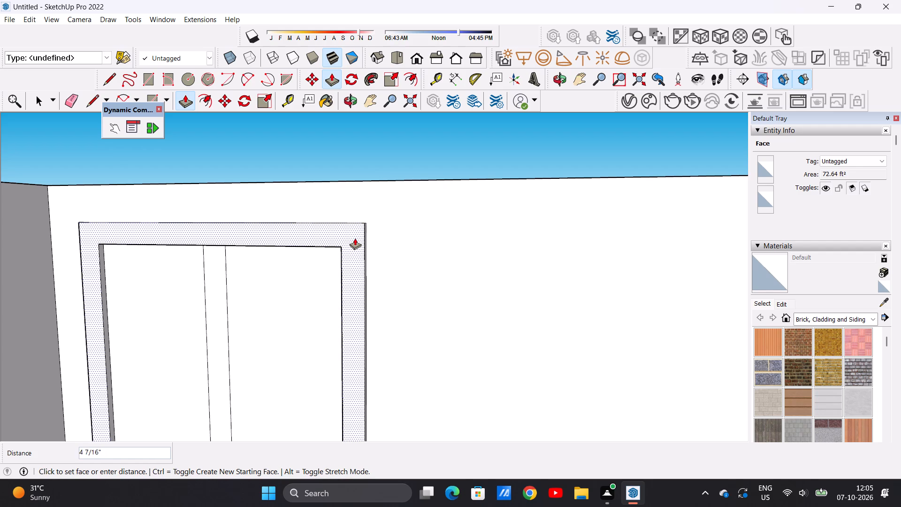
type("1'")
key("Return")
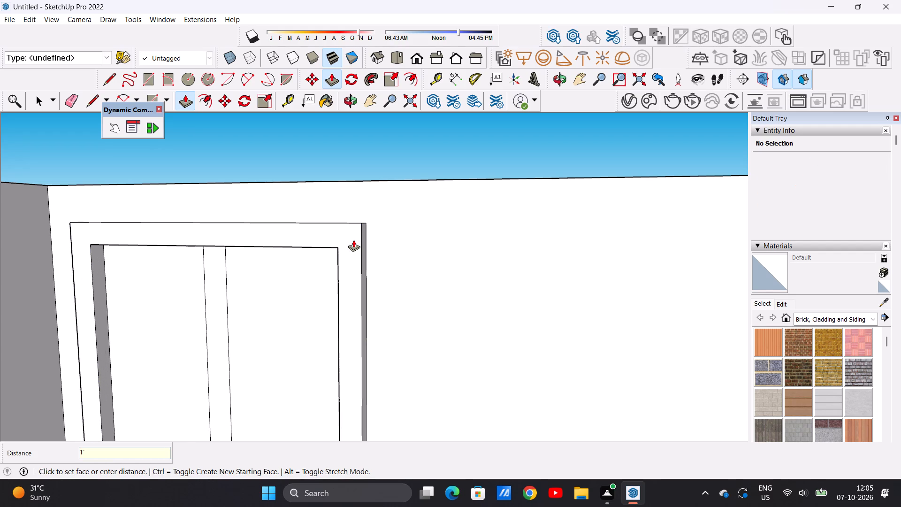
Extrude the window's central mullion strip 1' out from the wall, matching the frame's depth.
scroll(355, 239, "down", 3)
scroll(256, 267, "up", 4)
left_click(256, 267)
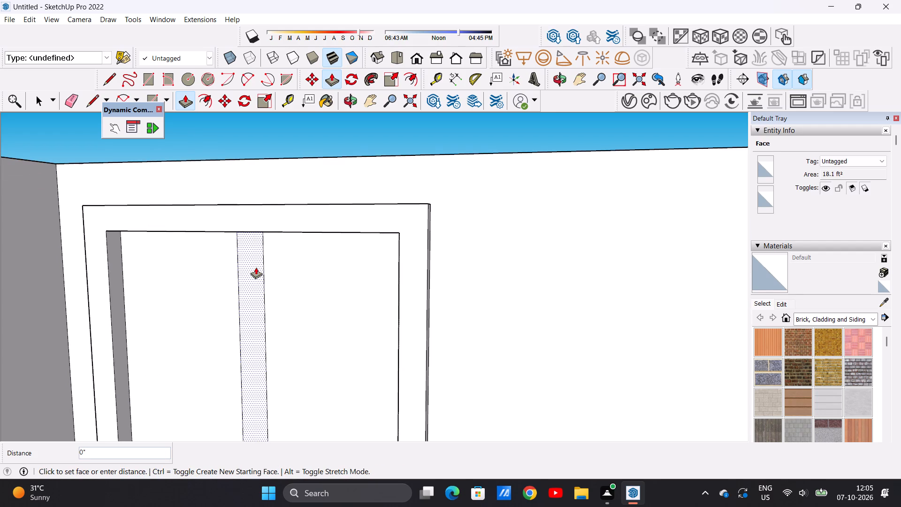
type("1'")
key("Return")
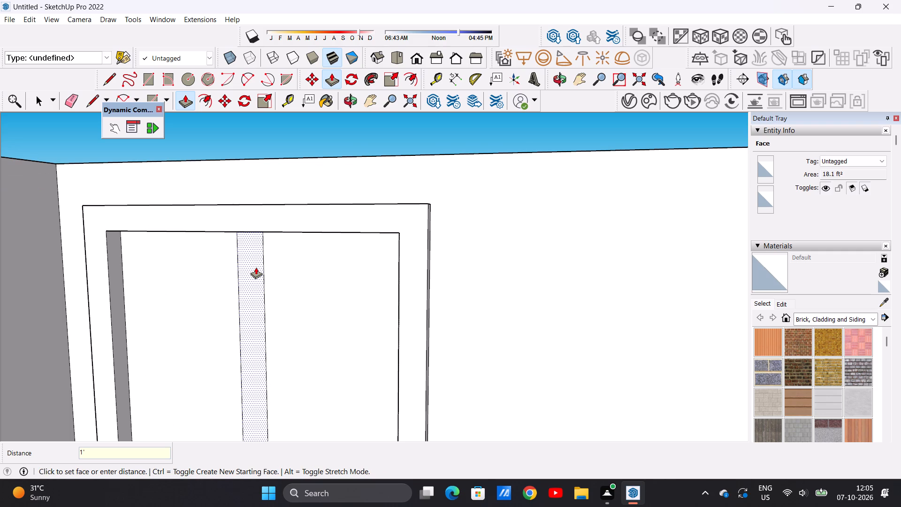
key("Return")
key("space")
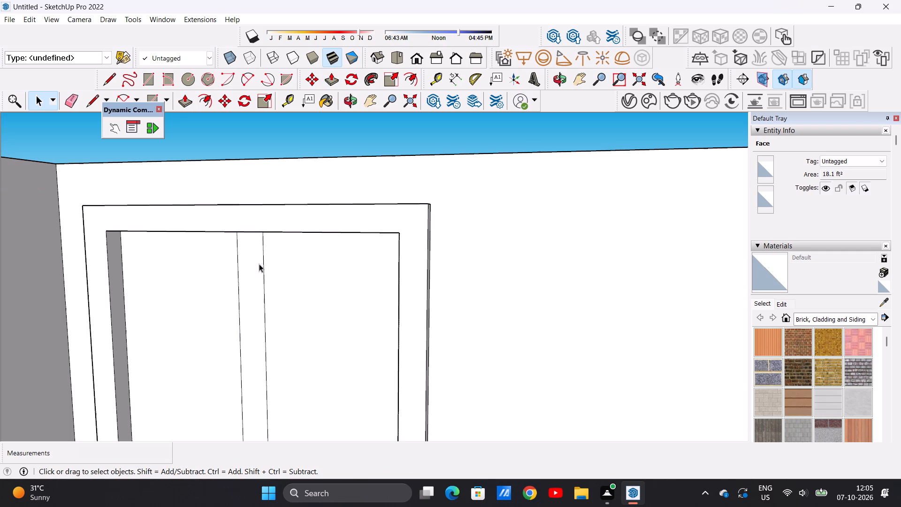
scroll(340, 313, "down", 2)
middle_click_drag(340, 313, 299, 314)
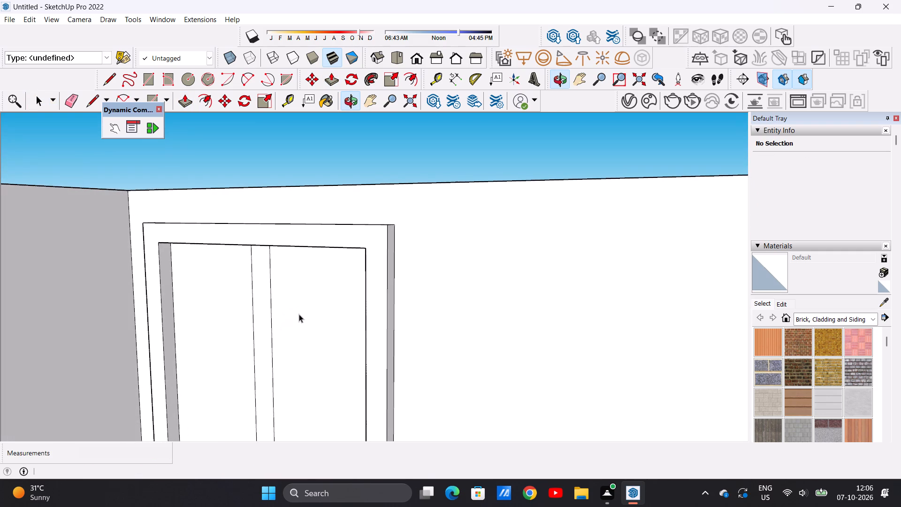
key("p")
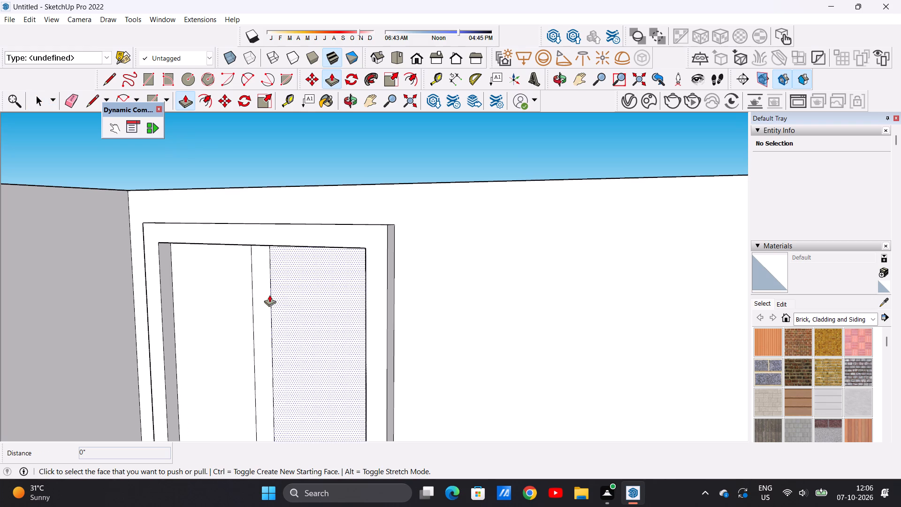
left_click(266, 299)
type("1'")
key("Return")
key("space")
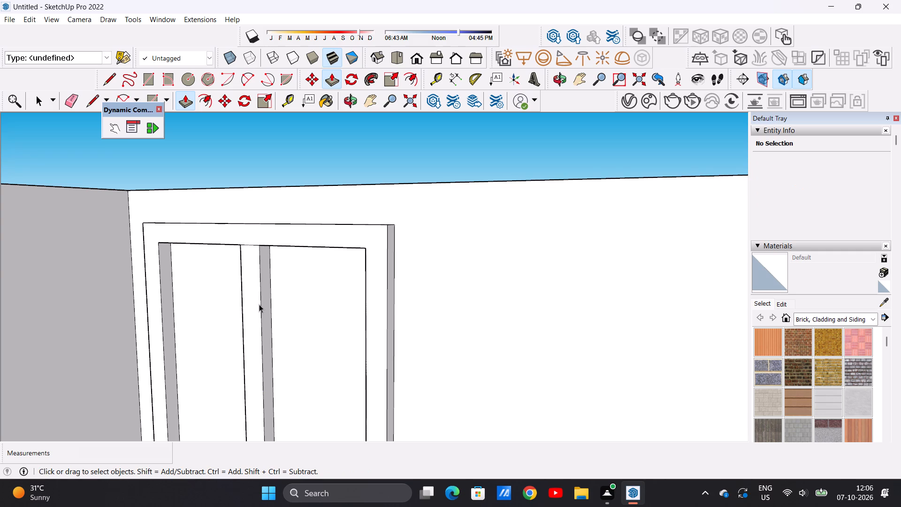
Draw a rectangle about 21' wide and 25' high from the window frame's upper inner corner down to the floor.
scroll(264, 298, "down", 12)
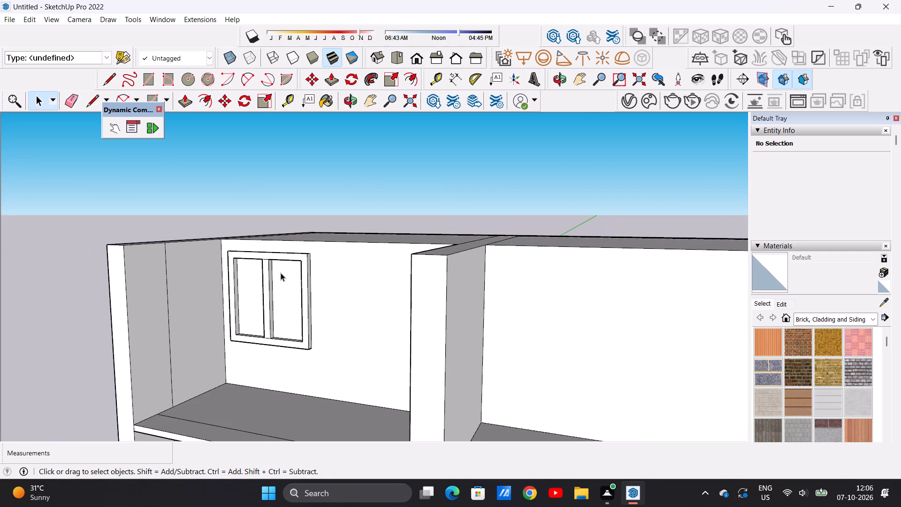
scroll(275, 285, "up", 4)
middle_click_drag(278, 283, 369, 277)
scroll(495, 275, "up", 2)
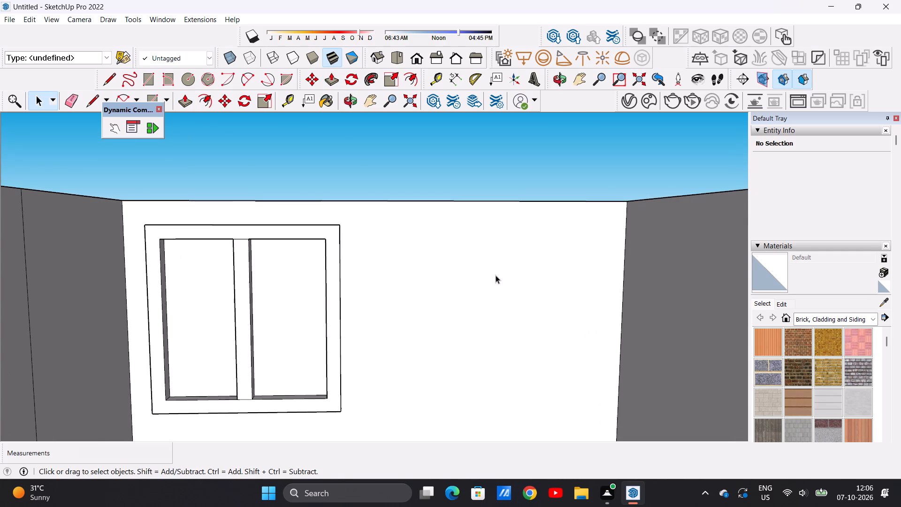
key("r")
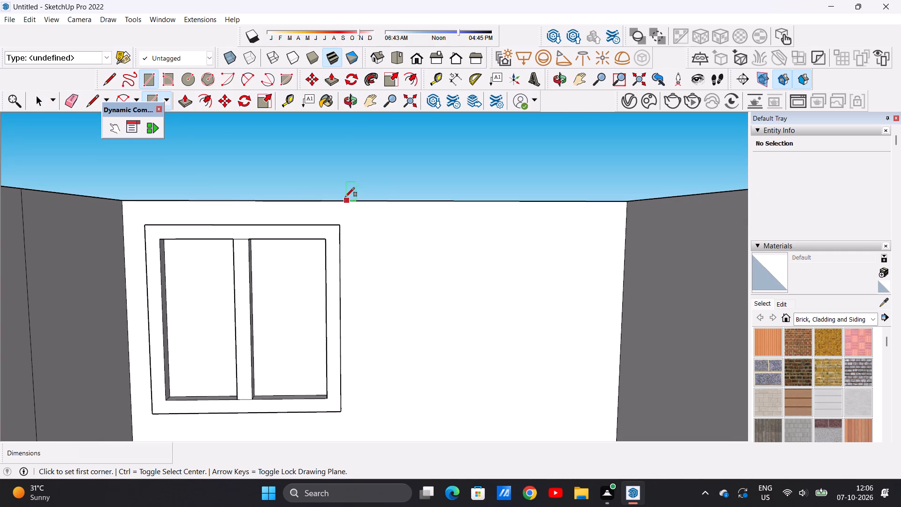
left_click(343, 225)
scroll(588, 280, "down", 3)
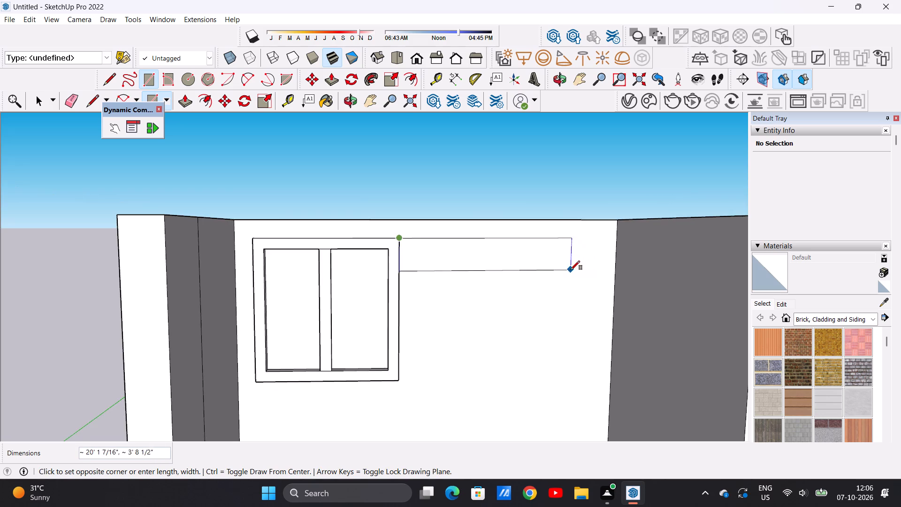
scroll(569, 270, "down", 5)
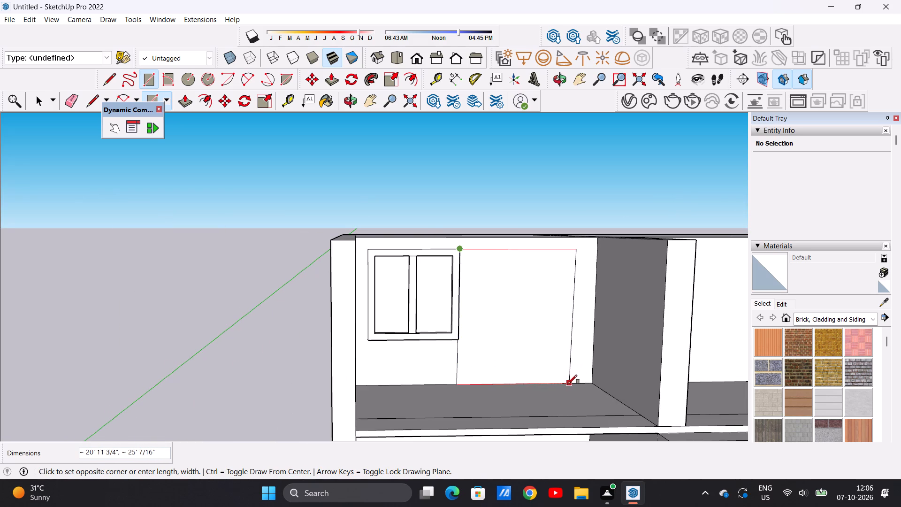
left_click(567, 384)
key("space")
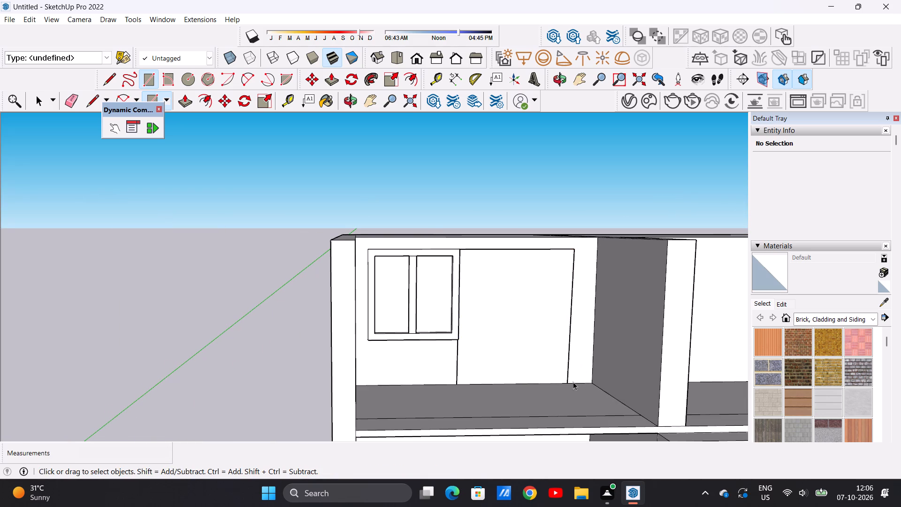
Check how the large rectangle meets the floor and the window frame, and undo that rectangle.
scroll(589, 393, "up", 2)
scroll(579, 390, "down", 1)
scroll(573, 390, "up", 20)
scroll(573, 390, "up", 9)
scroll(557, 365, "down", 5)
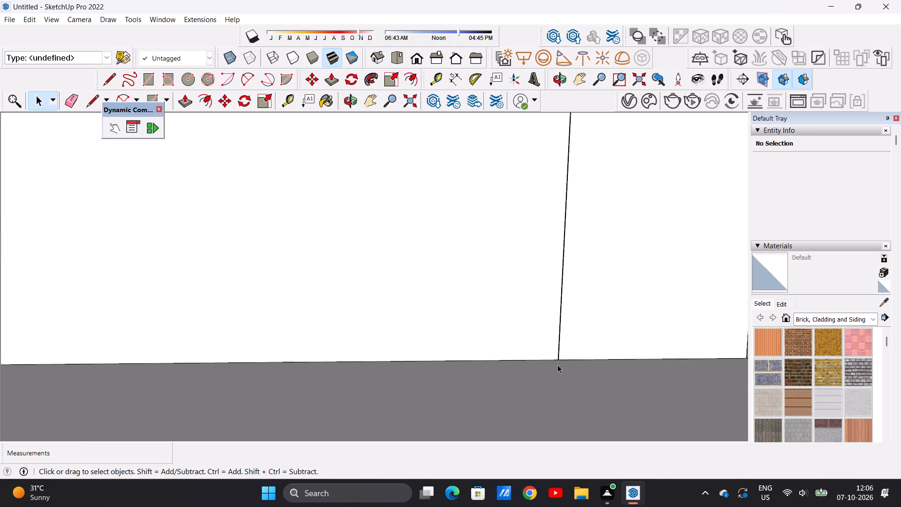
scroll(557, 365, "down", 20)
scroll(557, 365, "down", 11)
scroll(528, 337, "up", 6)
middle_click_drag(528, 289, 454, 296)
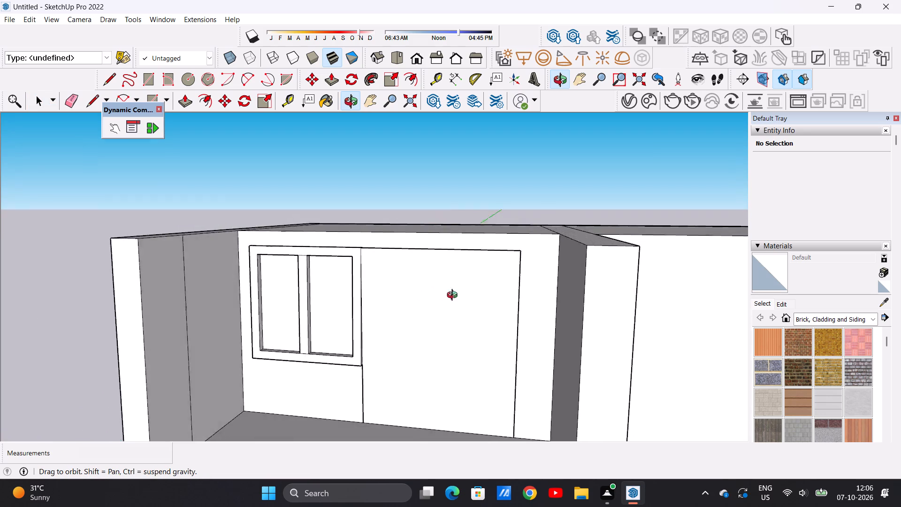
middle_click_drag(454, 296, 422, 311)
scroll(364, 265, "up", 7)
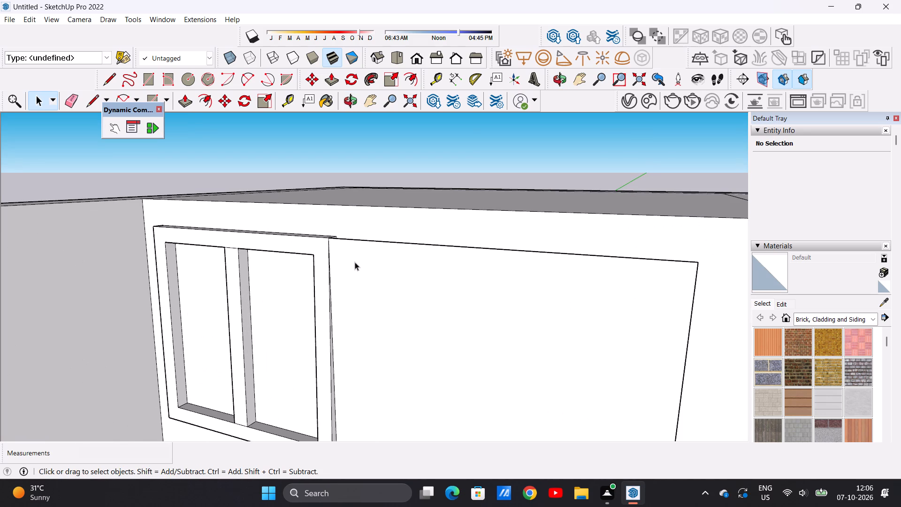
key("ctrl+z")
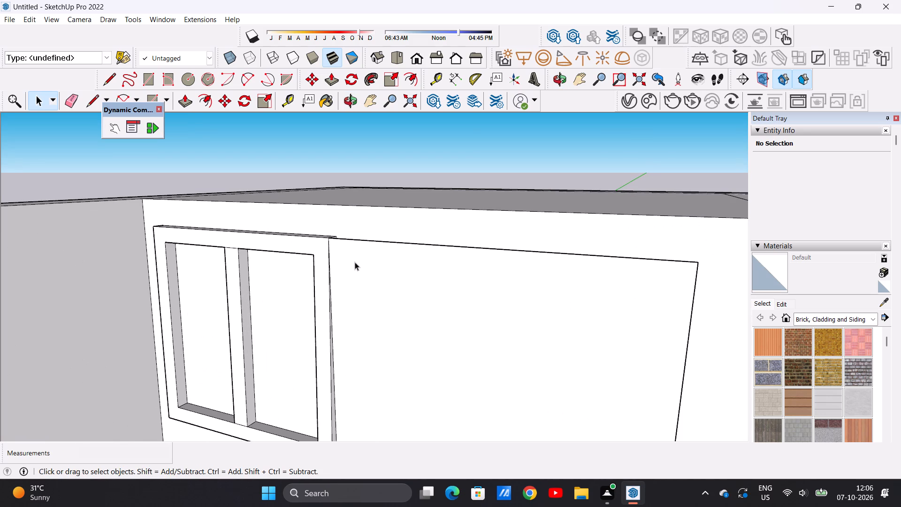